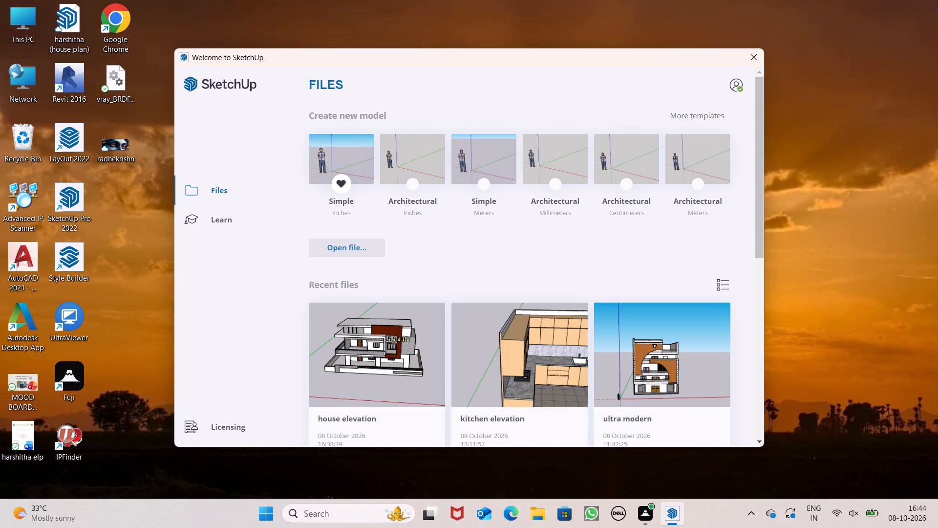
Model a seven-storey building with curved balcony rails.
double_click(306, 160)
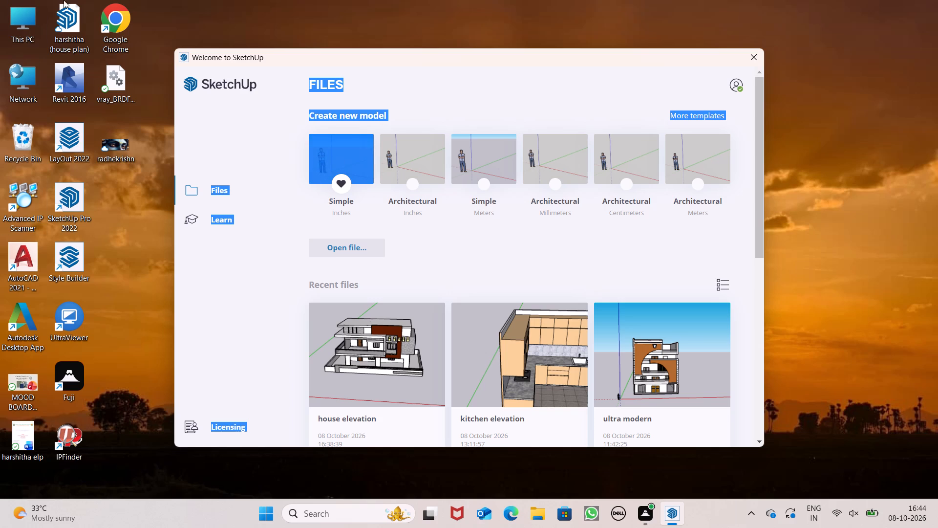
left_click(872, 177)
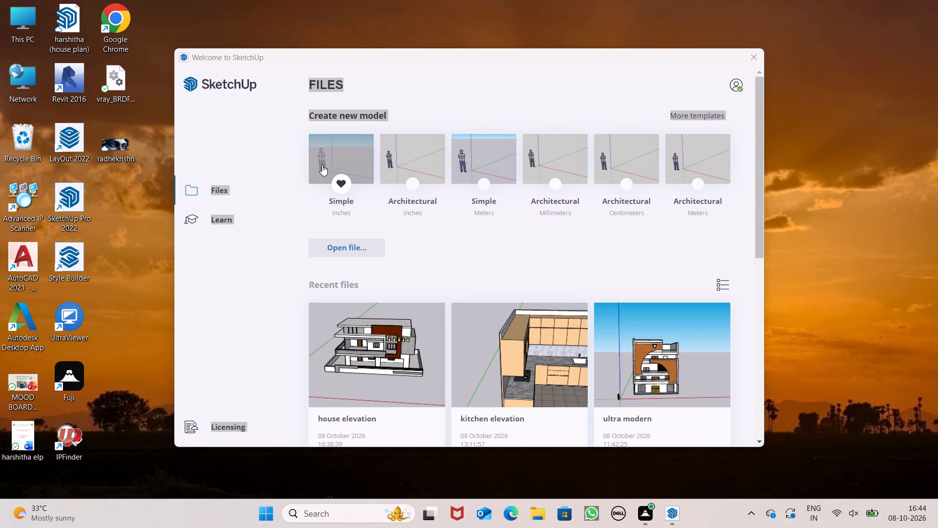
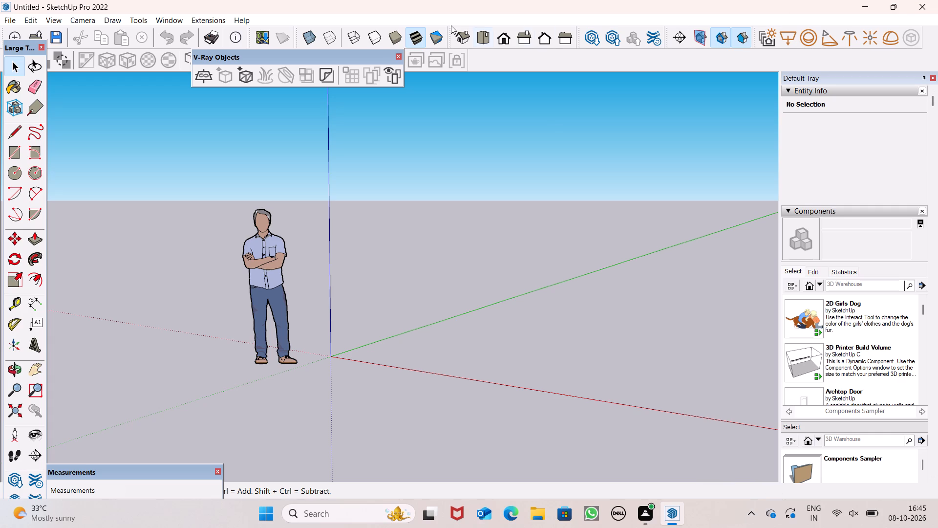
Switch the camera to the standard Top view of the empty model around the axes origin.
left_click(483, 43)
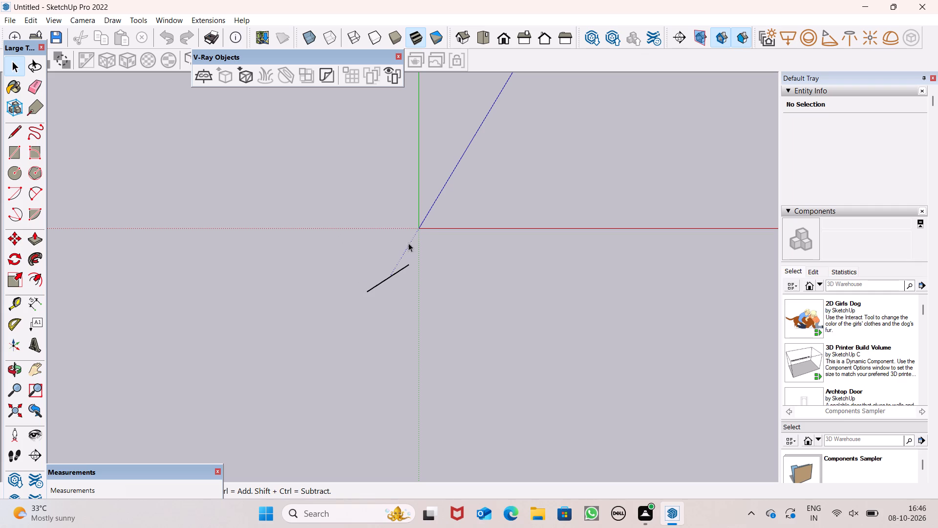
scroll(447, 140, "up", 3)
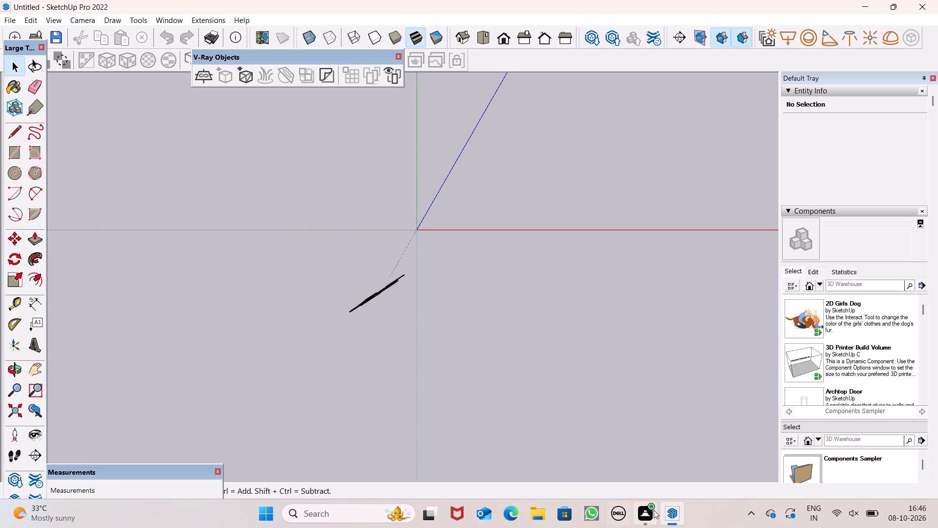
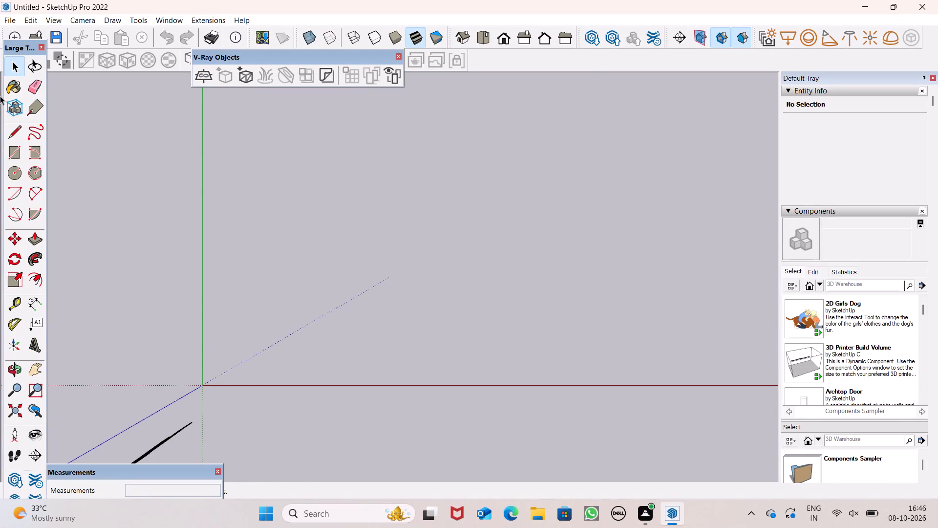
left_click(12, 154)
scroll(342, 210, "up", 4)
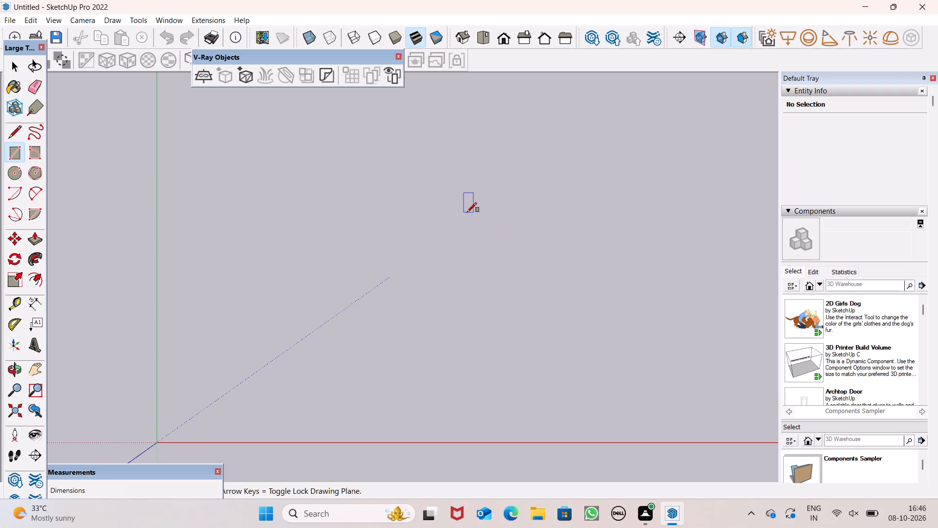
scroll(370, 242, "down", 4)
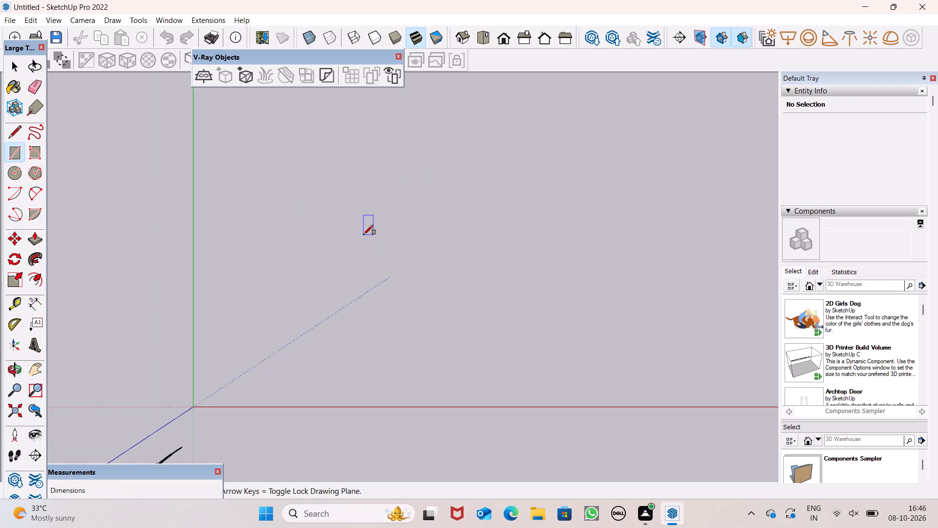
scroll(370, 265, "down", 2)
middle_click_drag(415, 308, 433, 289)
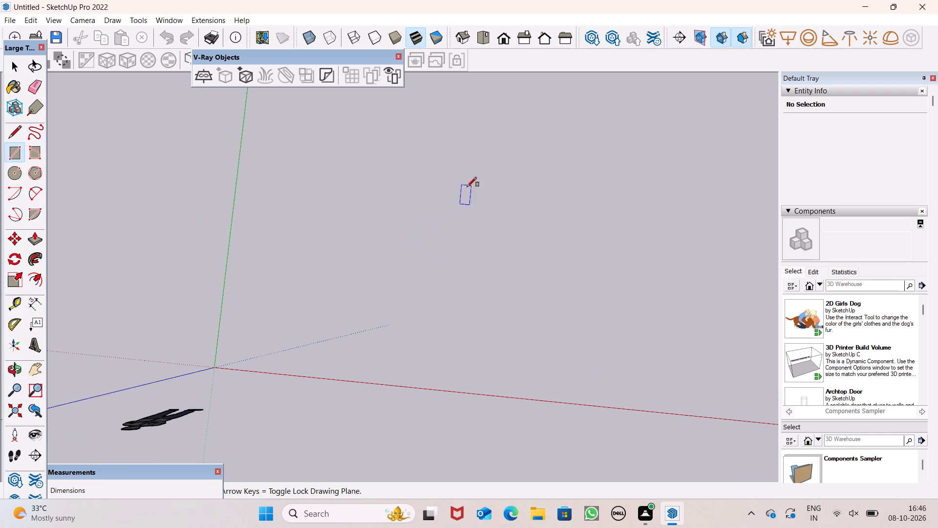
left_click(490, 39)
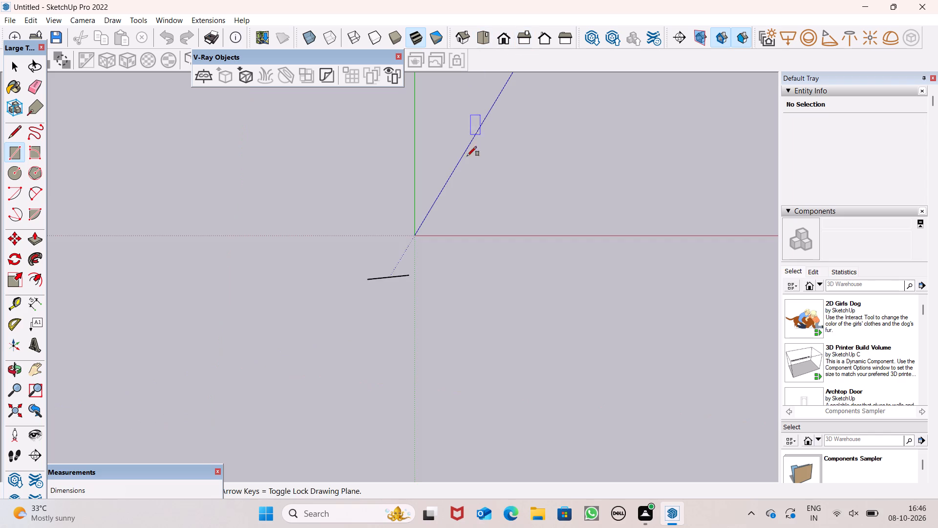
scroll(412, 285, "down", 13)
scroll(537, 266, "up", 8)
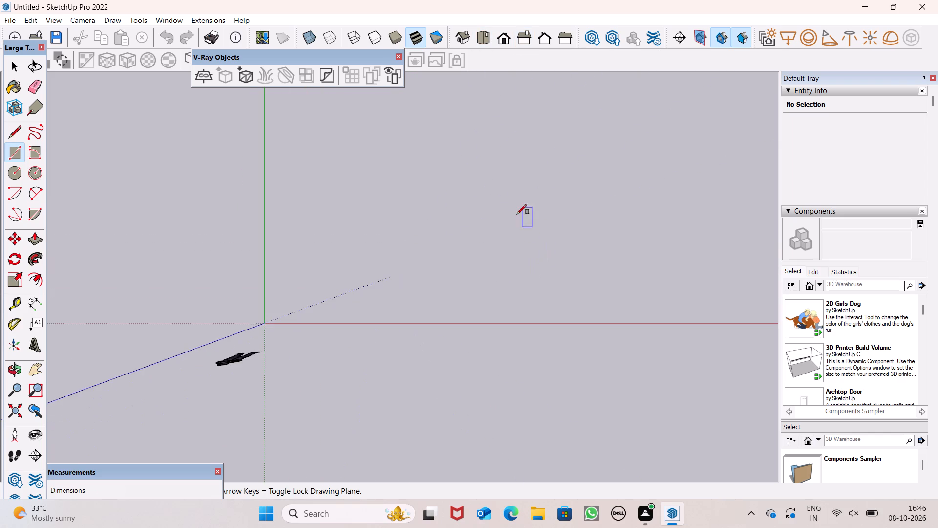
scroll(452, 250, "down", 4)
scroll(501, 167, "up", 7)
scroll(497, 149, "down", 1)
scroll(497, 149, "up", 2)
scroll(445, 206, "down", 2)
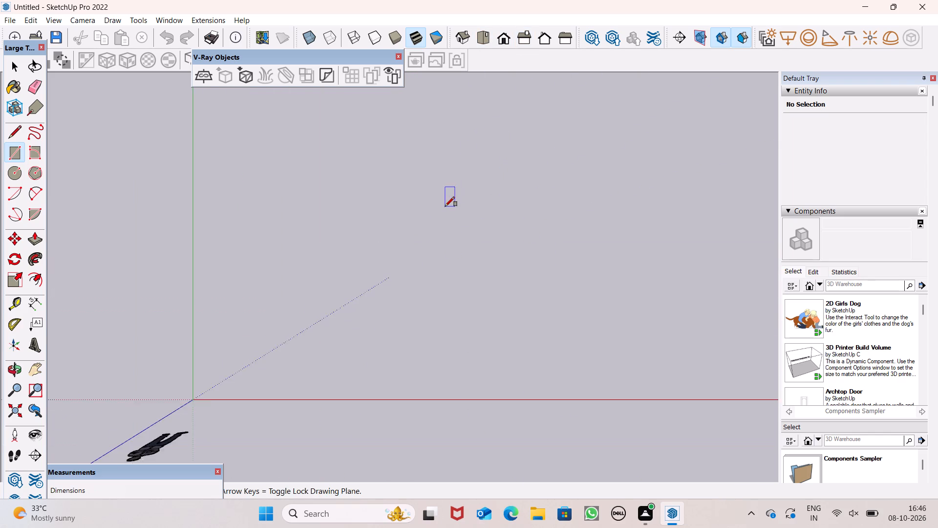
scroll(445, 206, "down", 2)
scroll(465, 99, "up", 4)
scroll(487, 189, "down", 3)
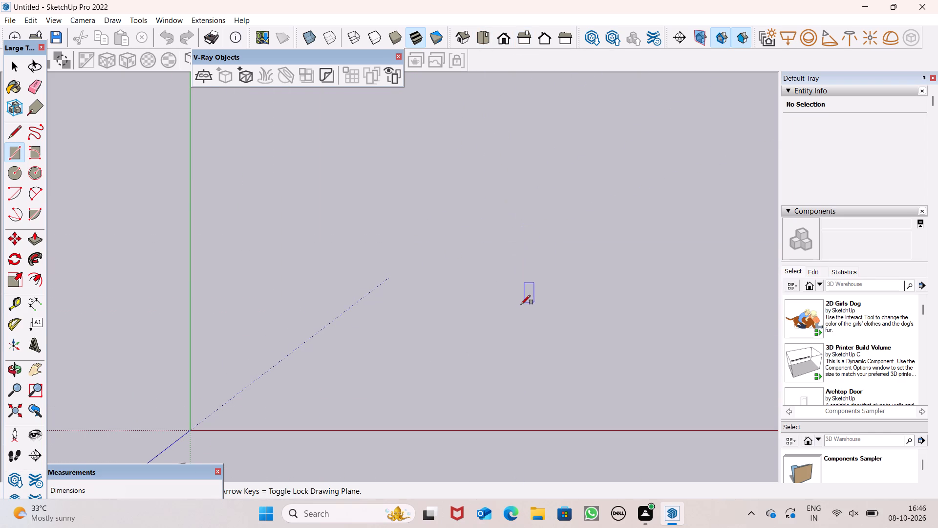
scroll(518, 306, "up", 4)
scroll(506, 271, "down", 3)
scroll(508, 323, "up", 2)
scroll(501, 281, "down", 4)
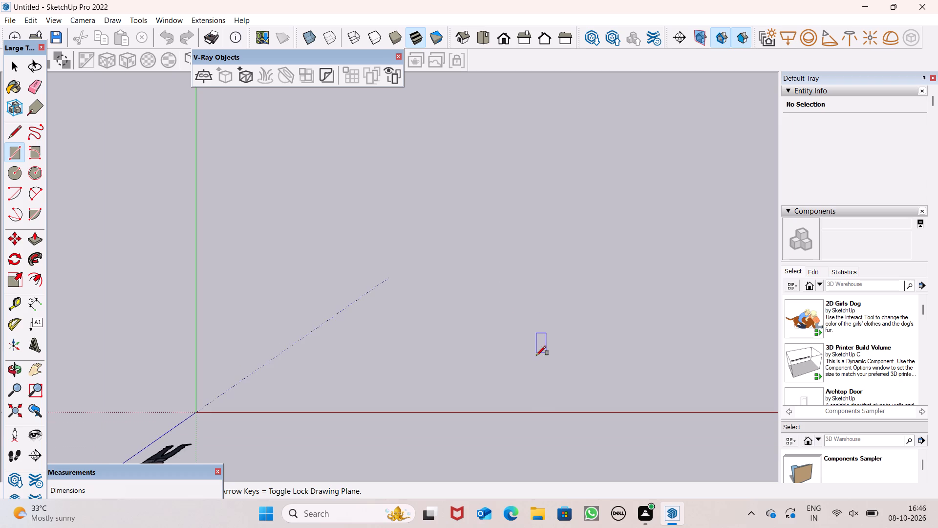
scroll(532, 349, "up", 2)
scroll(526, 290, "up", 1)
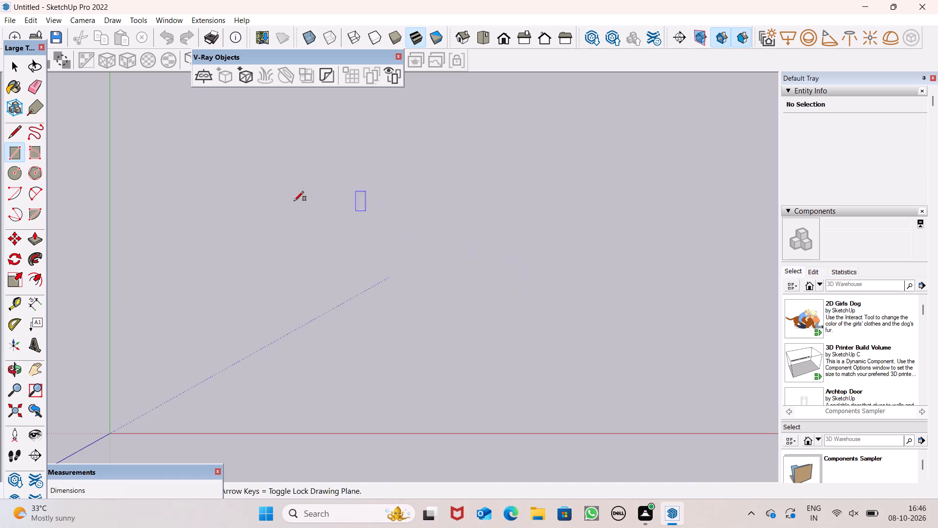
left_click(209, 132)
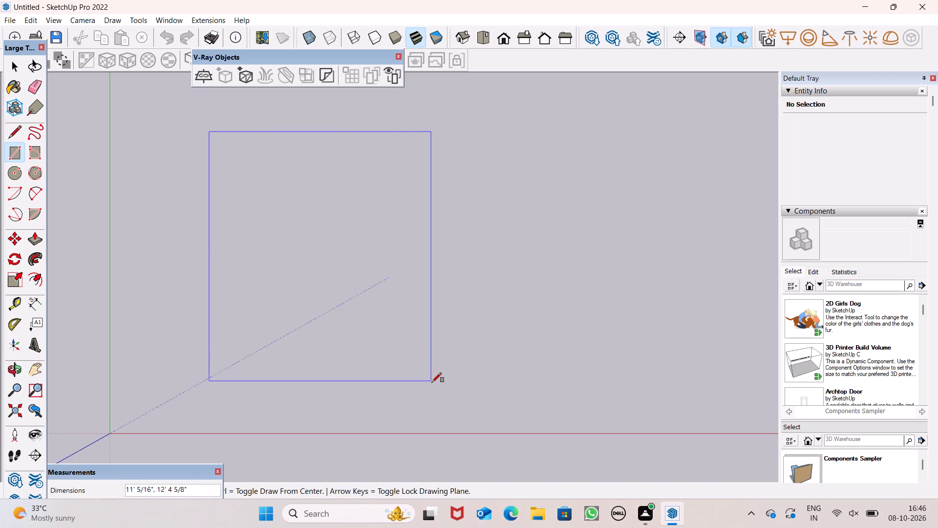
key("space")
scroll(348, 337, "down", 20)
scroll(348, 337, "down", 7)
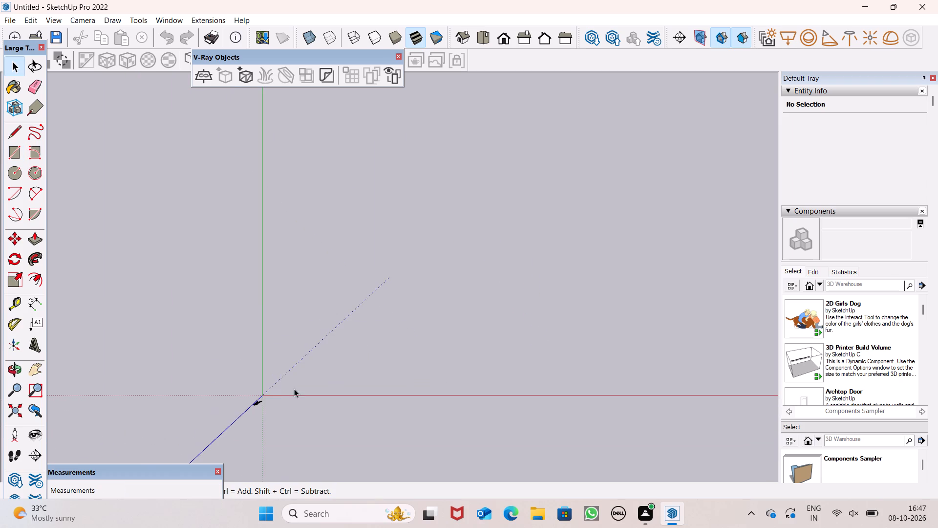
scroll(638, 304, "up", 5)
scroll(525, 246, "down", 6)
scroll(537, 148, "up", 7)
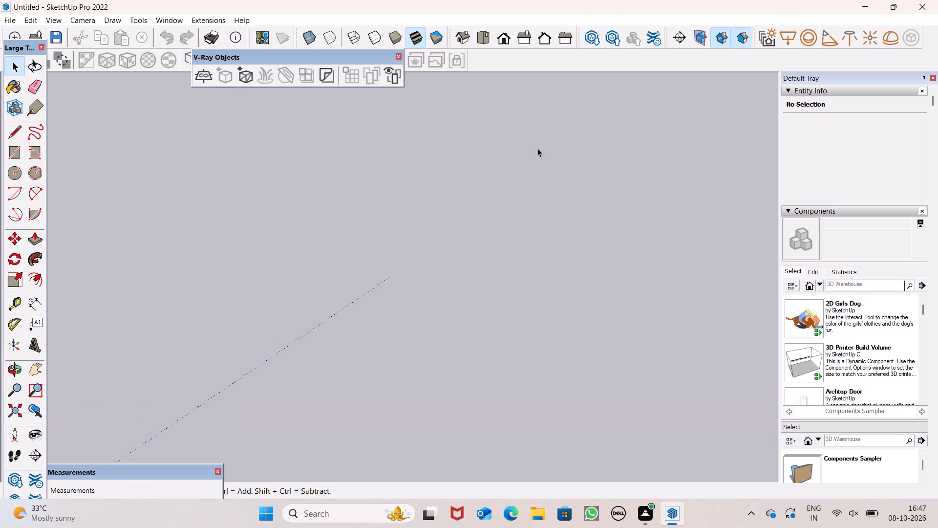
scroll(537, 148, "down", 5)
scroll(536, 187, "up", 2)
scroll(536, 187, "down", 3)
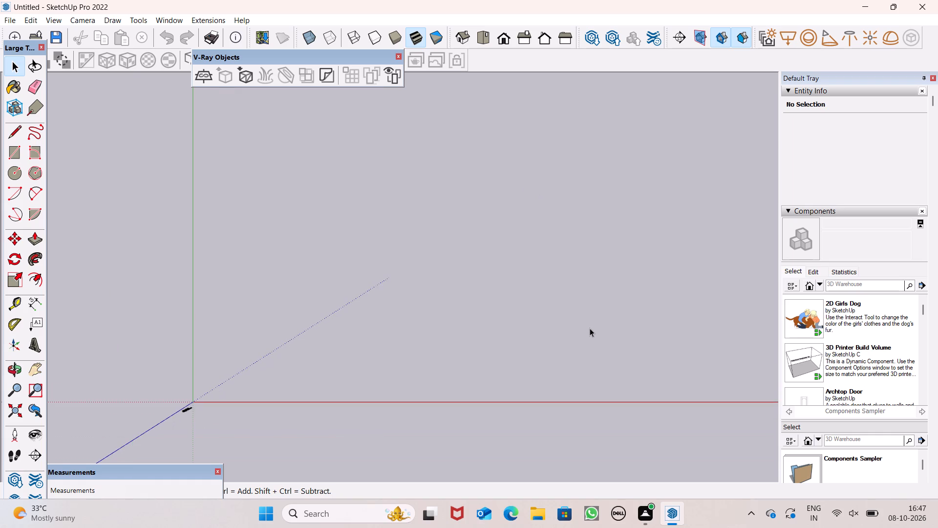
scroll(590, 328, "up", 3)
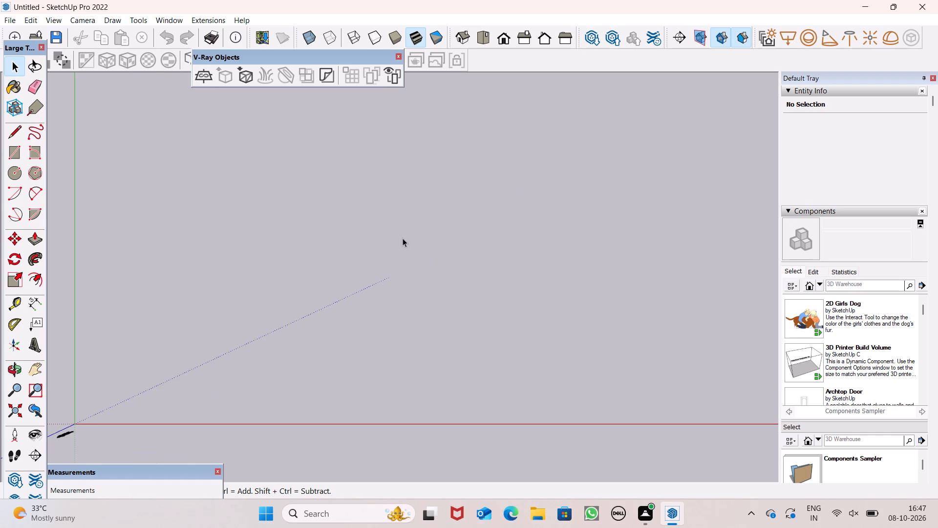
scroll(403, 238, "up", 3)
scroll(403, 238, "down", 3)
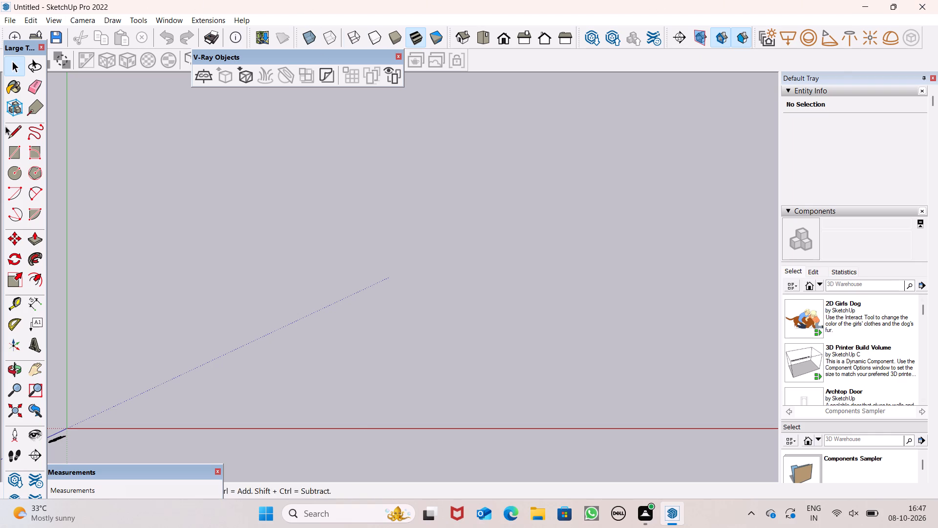
Draw a 30' by 40' rectangle on the ground plane, in the quadrant between the solid red and green axes.
left_click(12, 154)
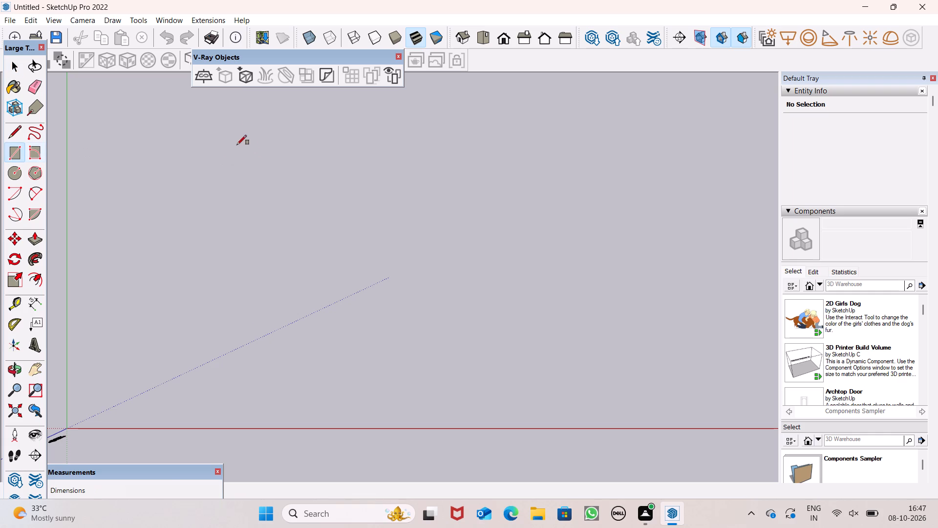
left_click(213, 121)
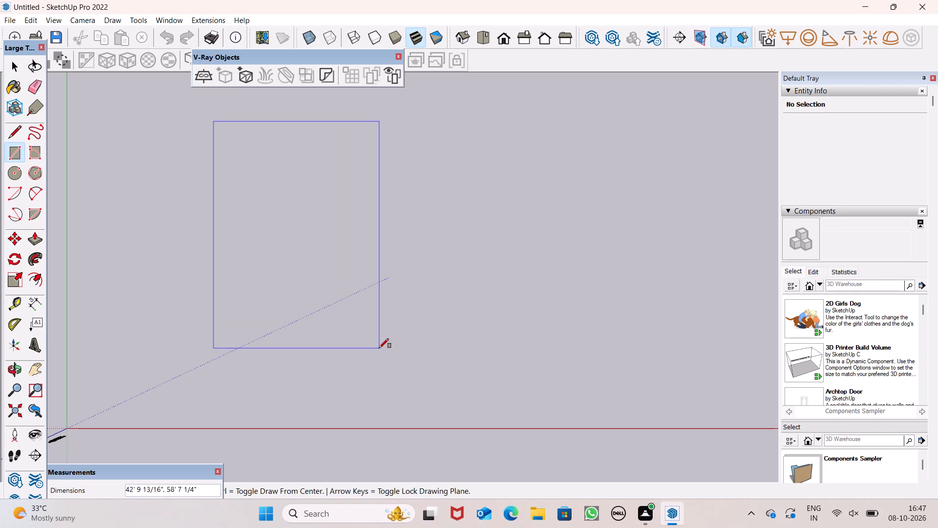
type("30'")
key("semicolon")
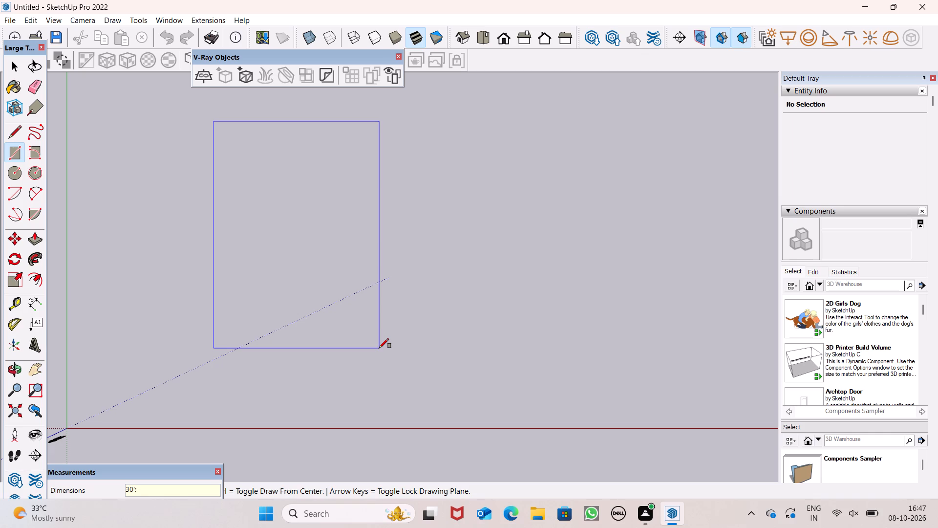
type("40'")
key("Return")
key("BackSpace")
key("BackSpace")
type("30")
type("',40'")
key("Return")
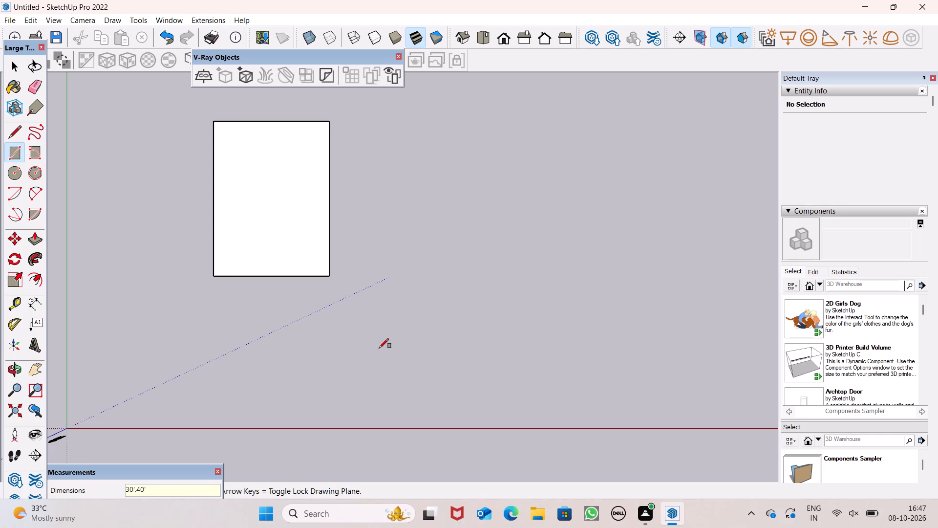
key("space")
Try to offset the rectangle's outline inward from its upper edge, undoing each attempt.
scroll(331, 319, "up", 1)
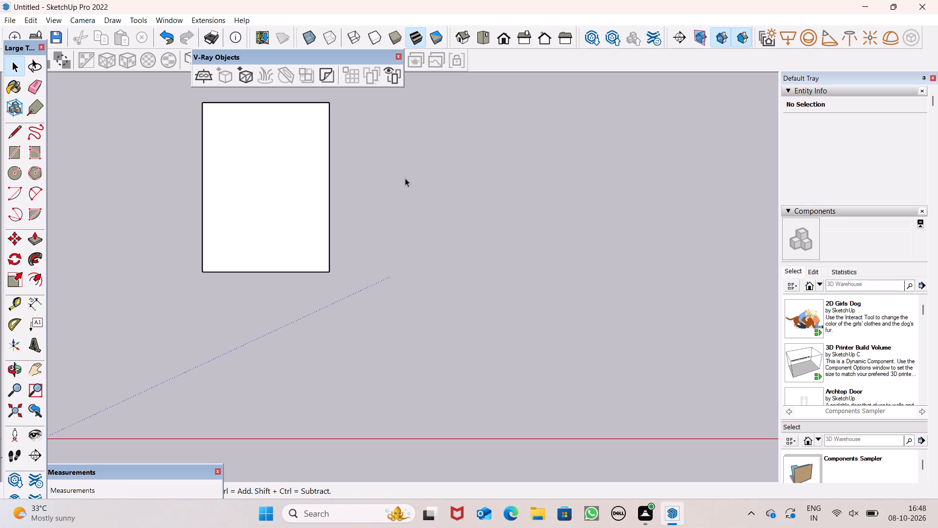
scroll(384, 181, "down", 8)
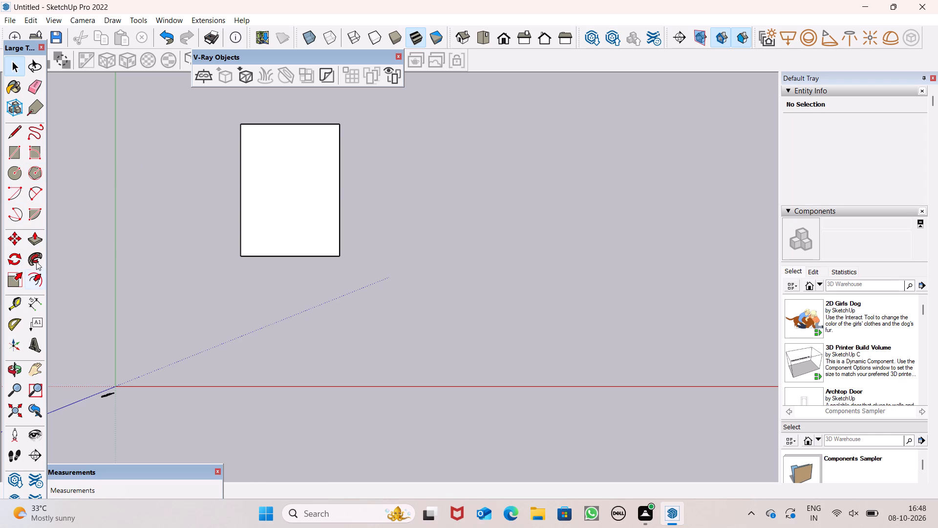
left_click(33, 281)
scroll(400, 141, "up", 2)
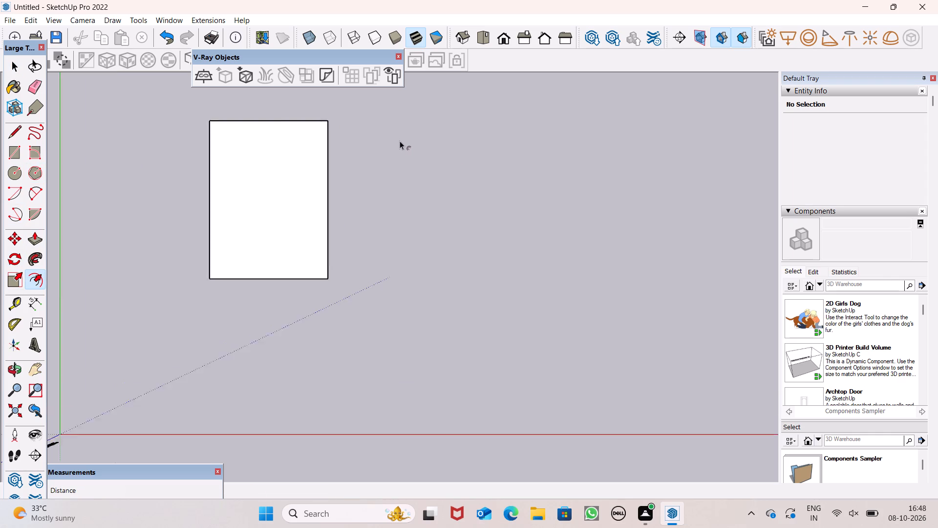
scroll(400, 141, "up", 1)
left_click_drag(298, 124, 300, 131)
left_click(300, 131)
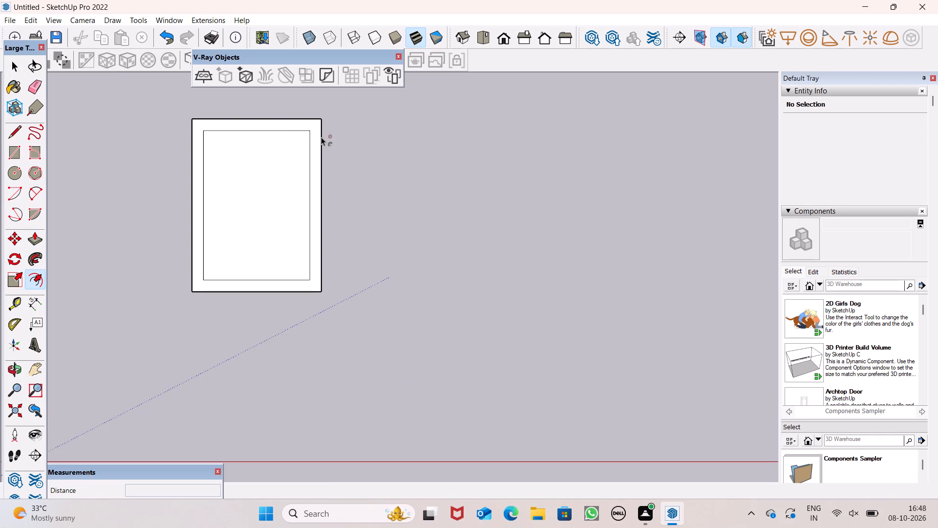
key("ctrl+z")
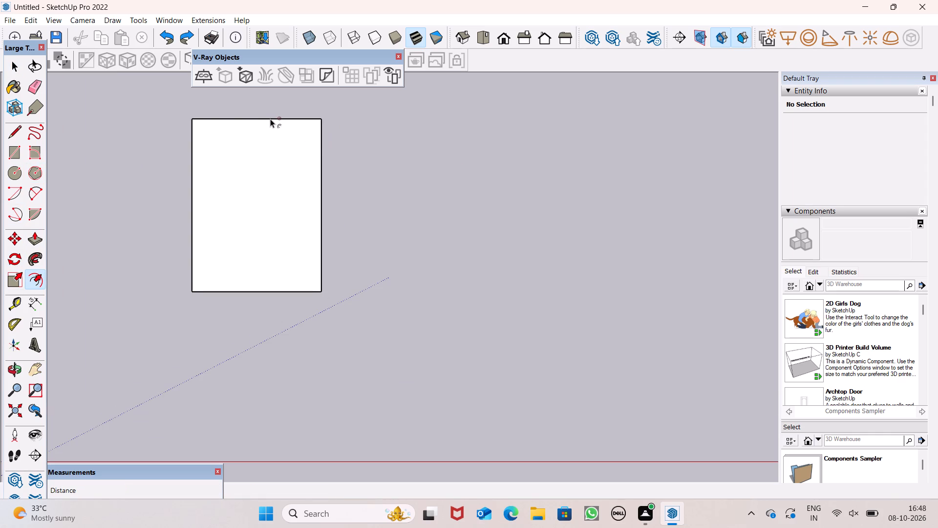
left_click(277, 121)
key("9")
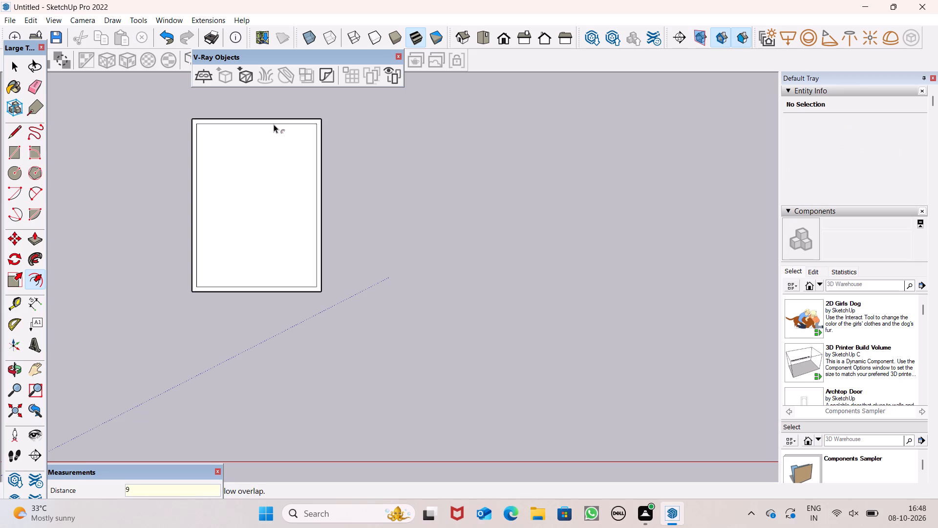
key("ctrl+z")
Offset the rectangle's outline inward by 9" and clear the selection.
left_click(273, 124)
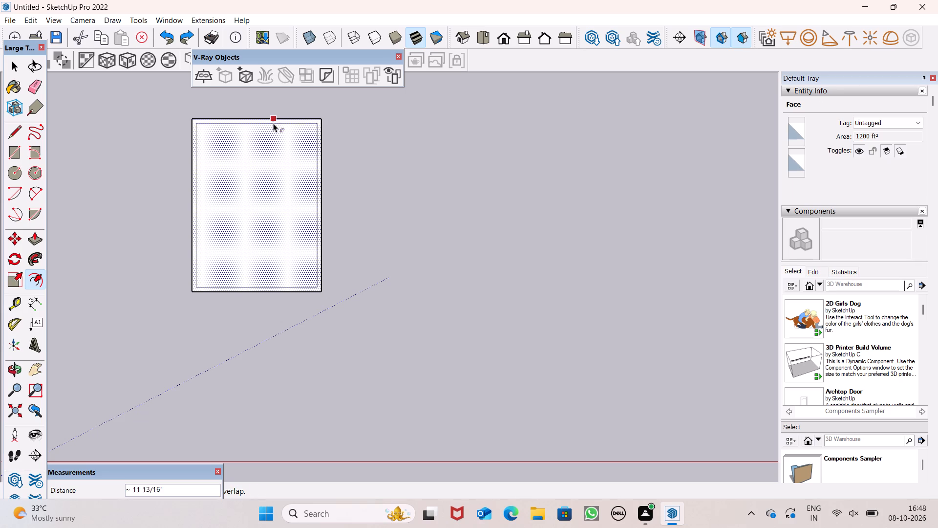
key("8")
key("BackSpace")
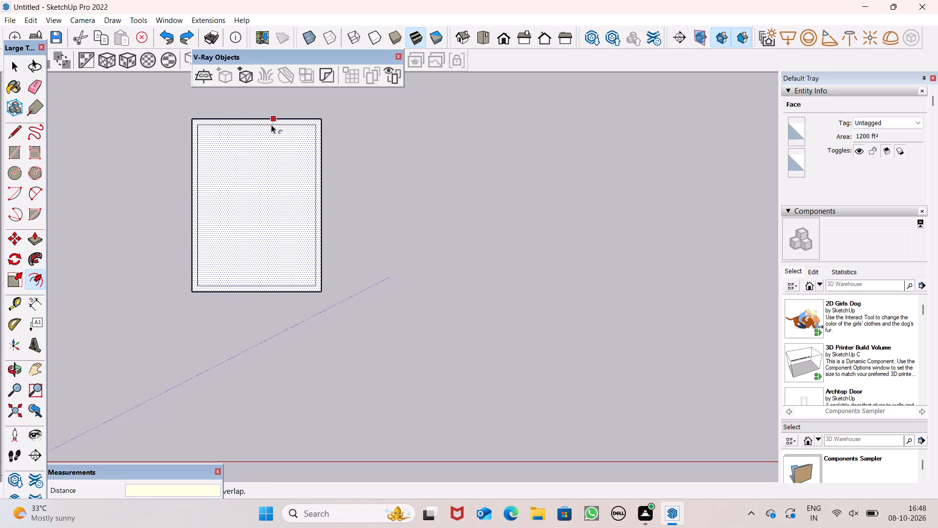
type("9\"")
key("Return")
key("space")
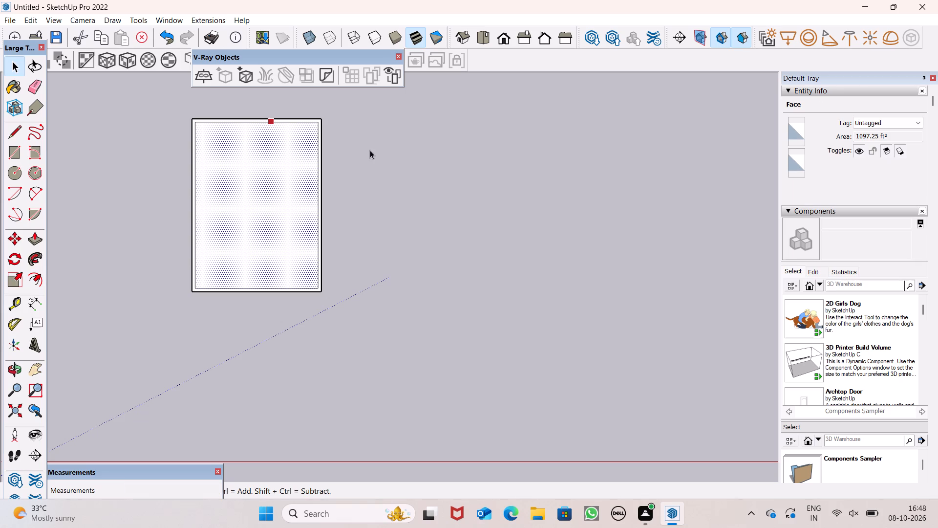
left_click(381, 154)
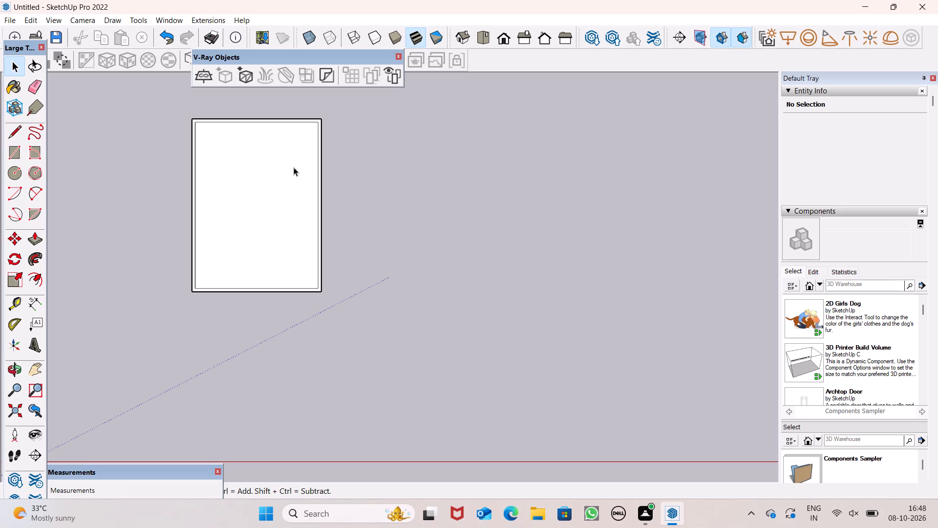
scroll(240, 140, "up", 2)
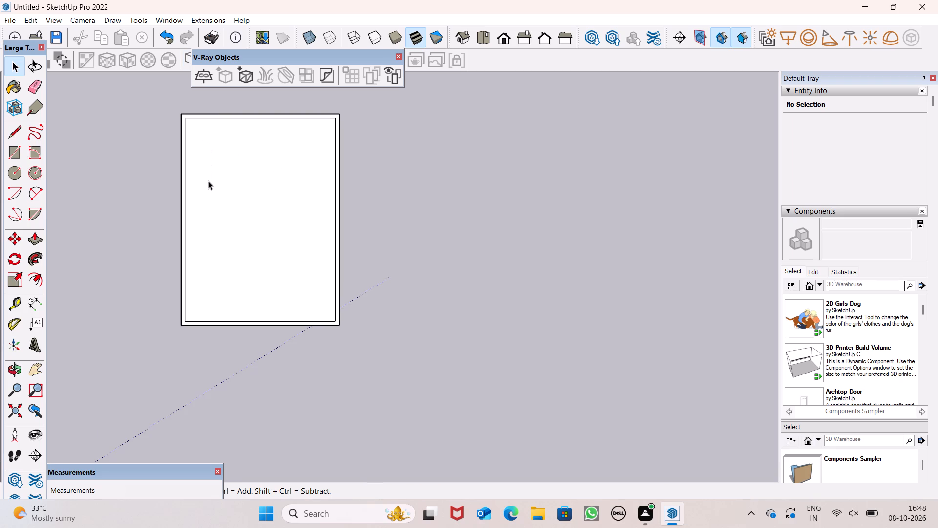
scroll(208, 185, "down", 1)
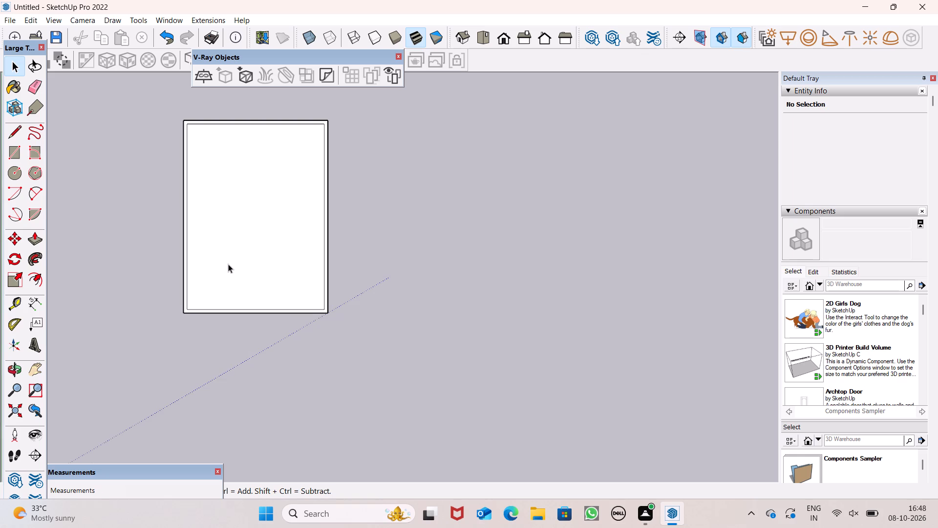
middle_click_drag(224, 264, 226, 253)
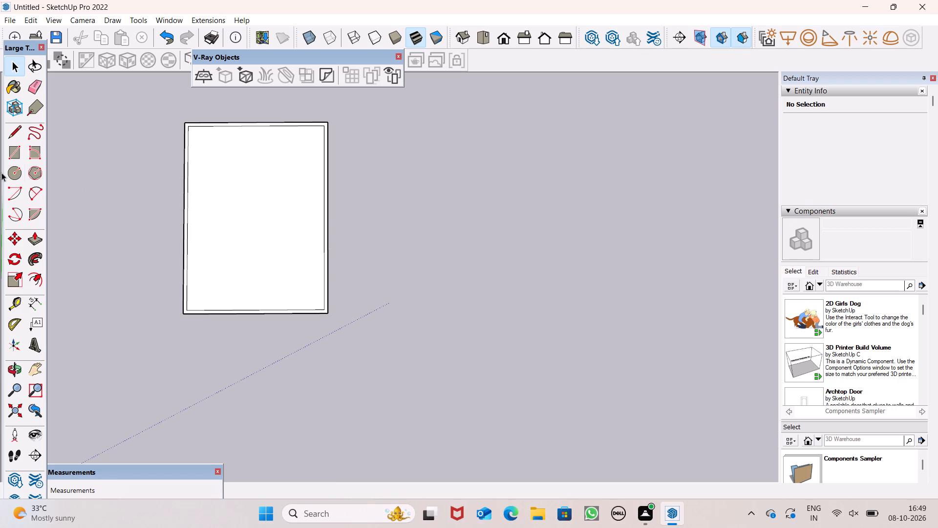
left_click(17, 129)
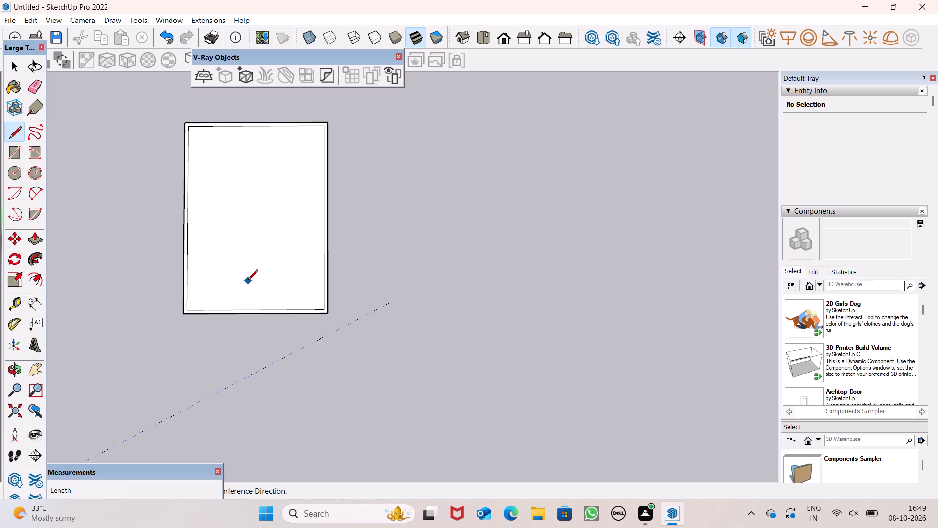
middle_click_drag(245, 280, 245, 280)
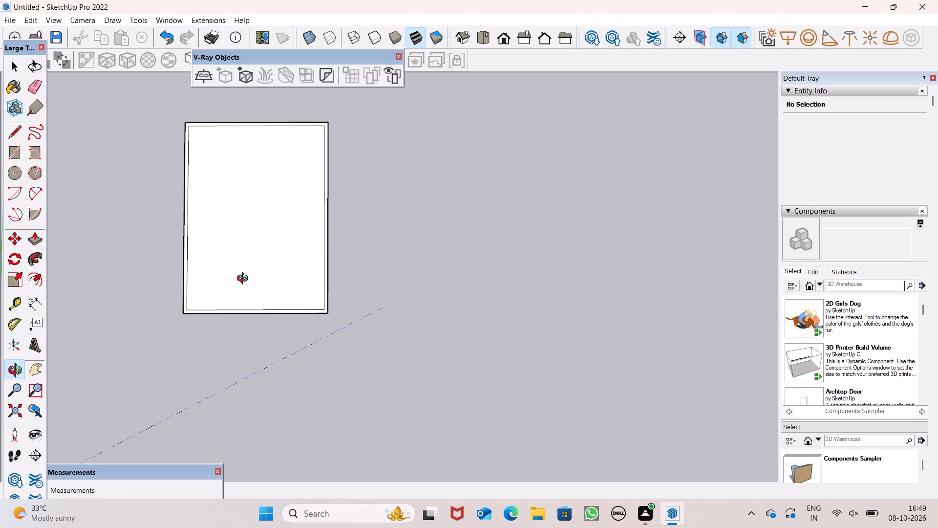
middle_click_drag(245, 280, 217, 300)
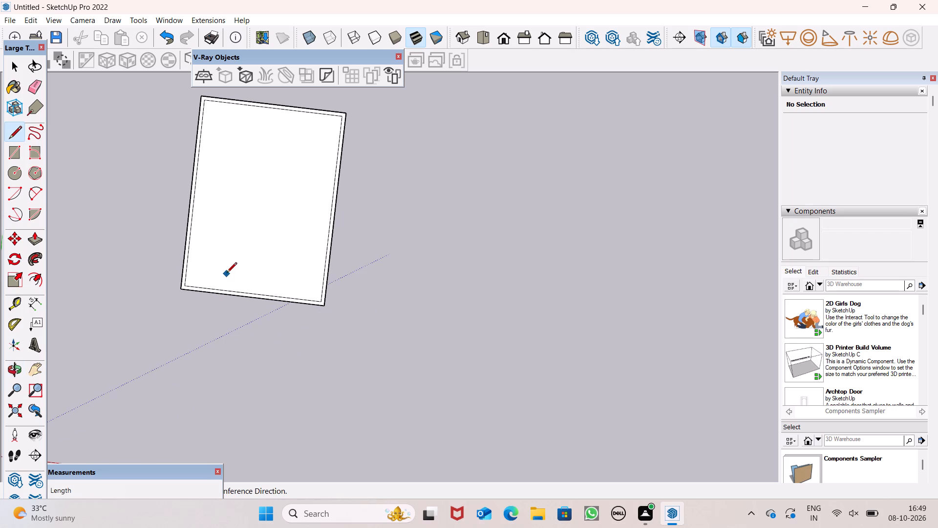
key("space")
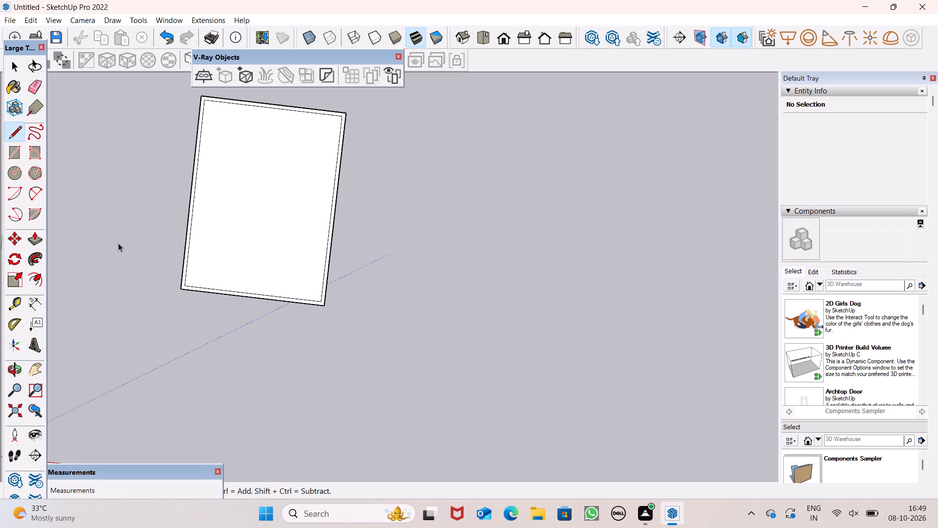
Push/Pull the 9" border face between the two outlines up 10' to raise the walls.
scroll(118, 243, "down", 1)
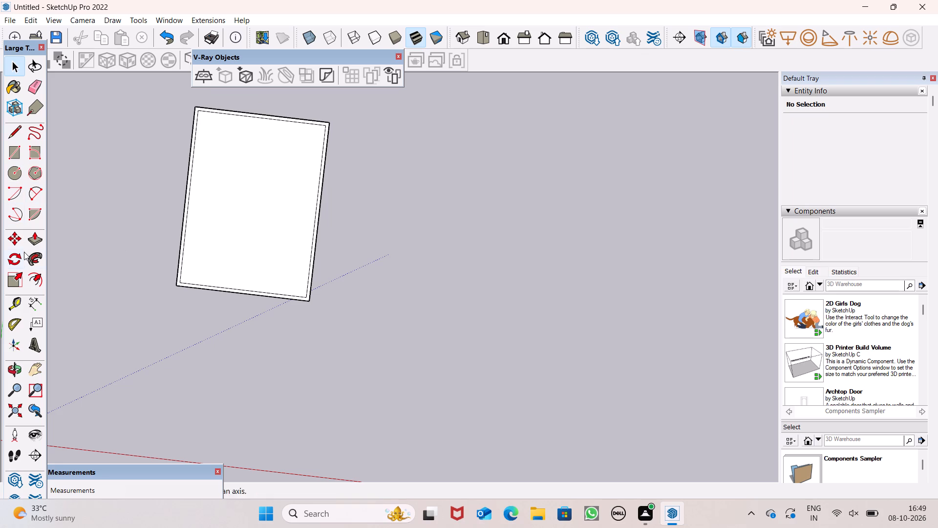
left_click(36, 243)
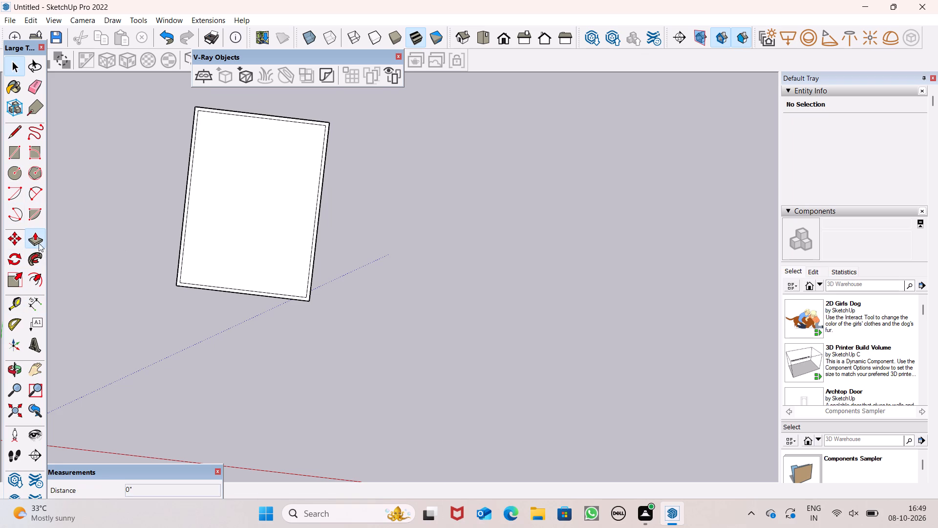
scroll(128, 260, "up", 6)
scroll(185, 281, "up", 5)
left_click_drag(219, 297, 219, 296)
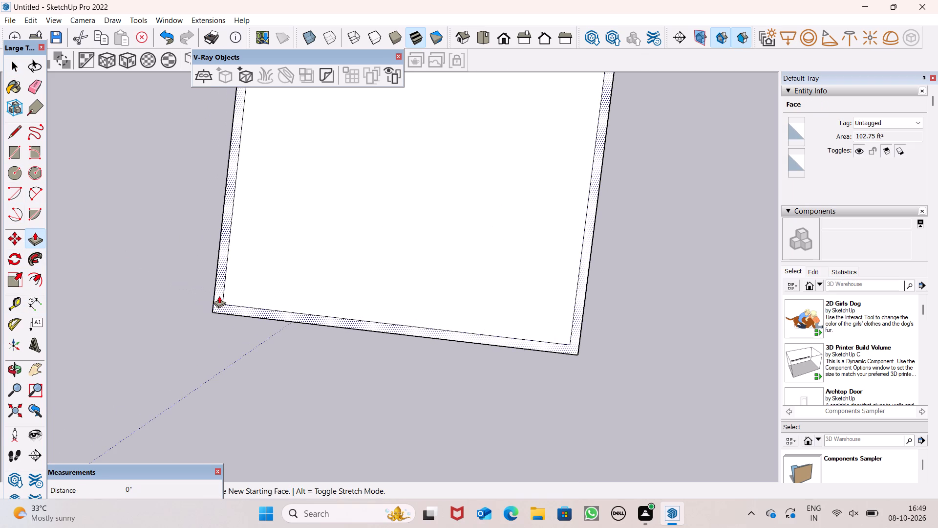
left_click_drag(219, 296, 151, 256)
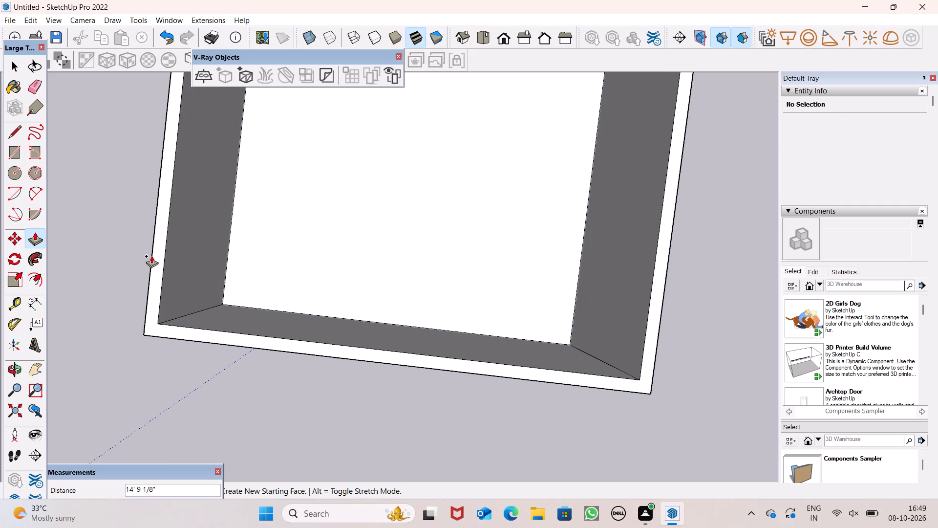
left_click_drag(151, 256, 151, 255)
key("1")
type("0'")
key("Return")
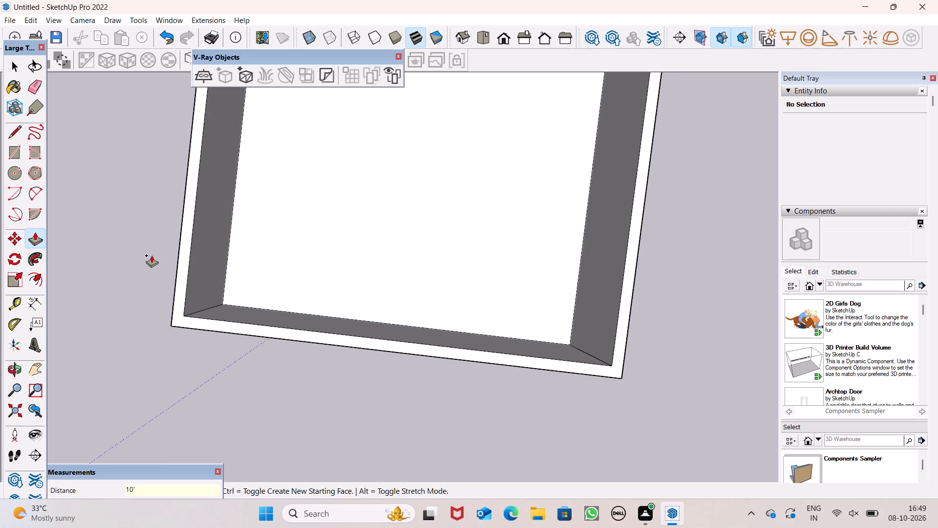
Draw a doorway rectangle about 6'3" wide and 8'5" high near the front wall's left end, down to its base edge.
scroll(205, 285, "down", 12)
middle_click_drag(285, 315, 326, 128)
scroll(310, 249, "up", 1)
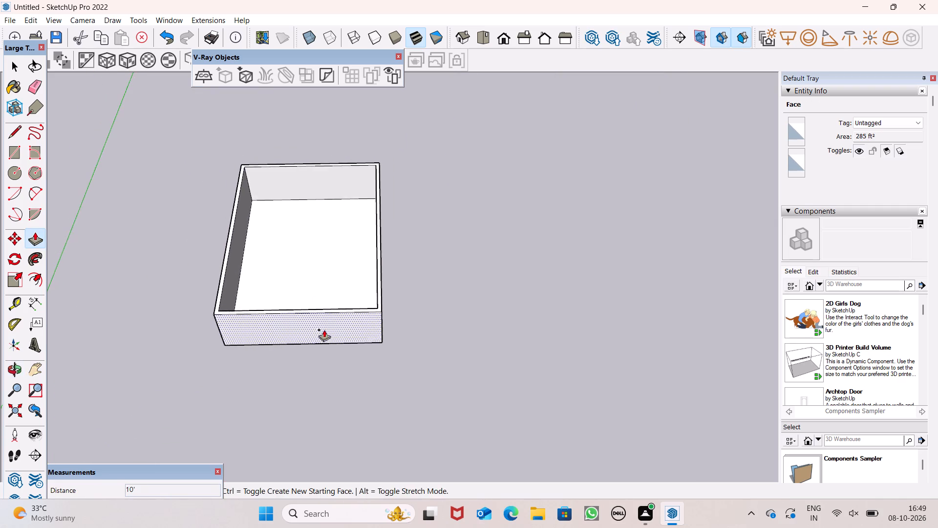
middle_click_drag(323, 319, 294, 219)
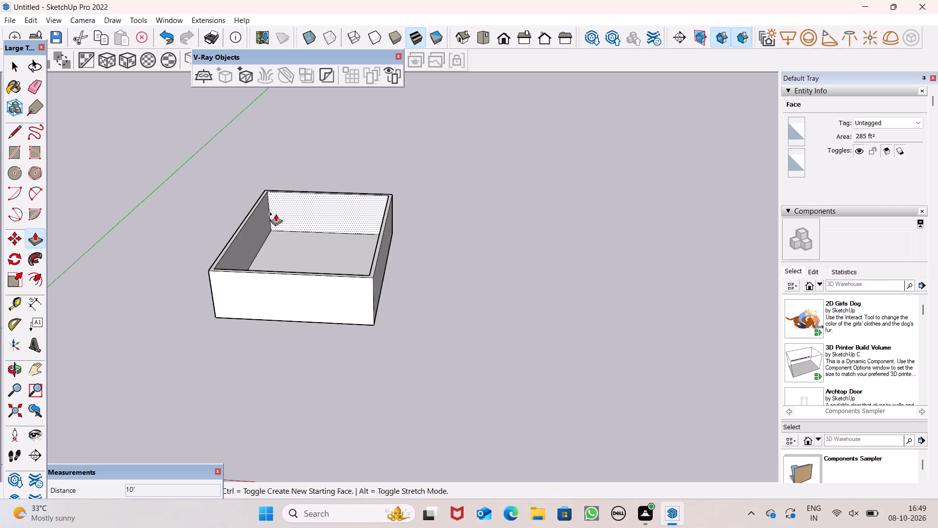
middle_click_drag(263, 257, 284, 237)
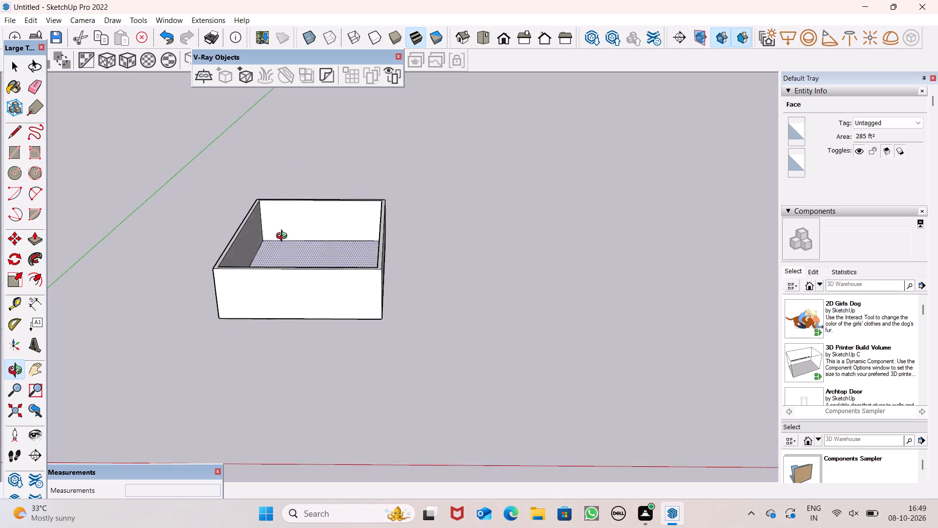
middle_click_drag(284, 237, 306, 226)
left_click(11, 154)
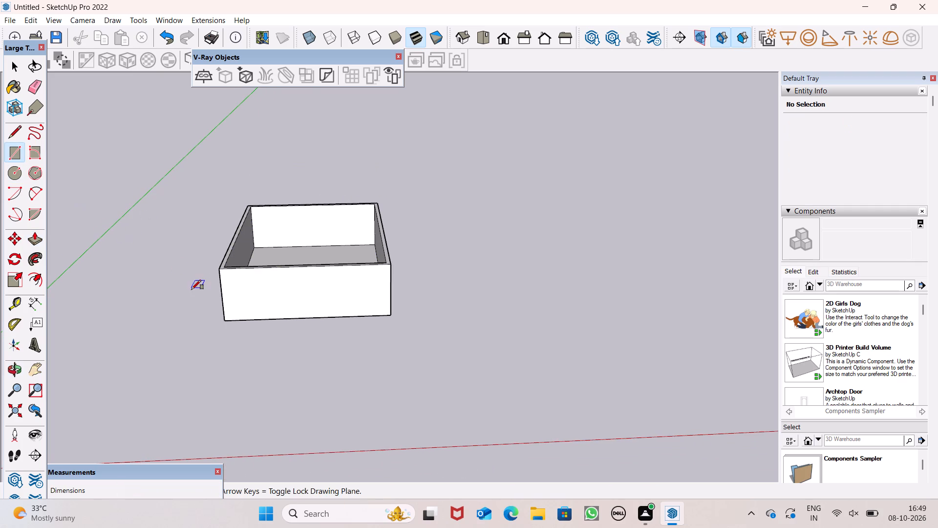
scroll(192, 289, "up", 7)
middle_click_drag(254, 324, 205, 313)
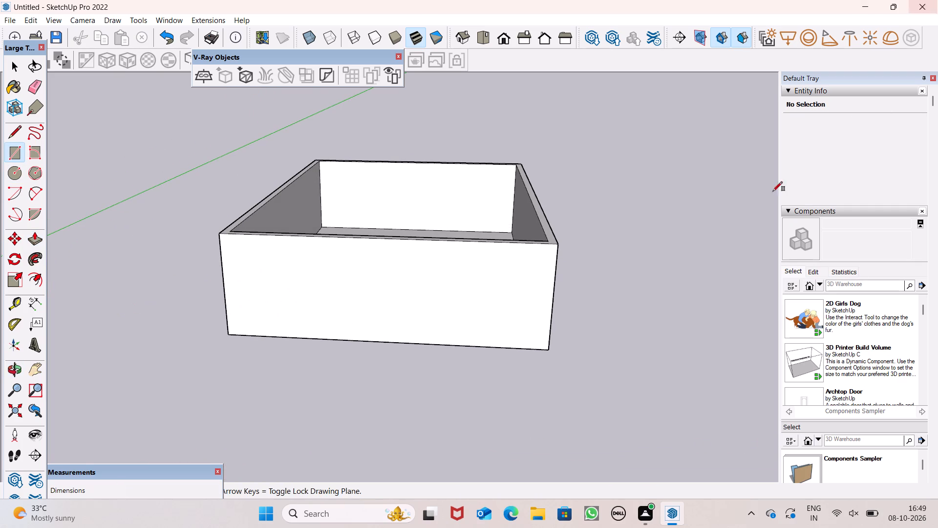
scroll(324, 306, "up", 4)
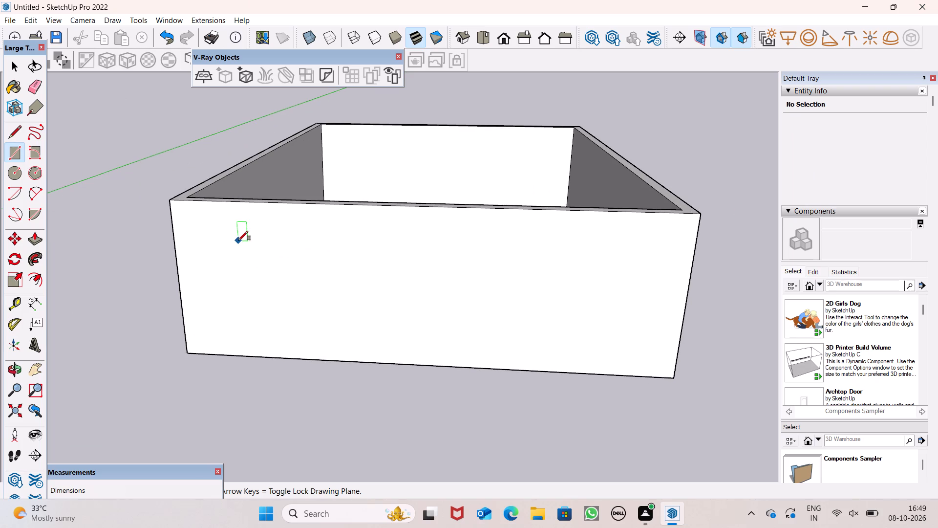
left_click(227, 227)
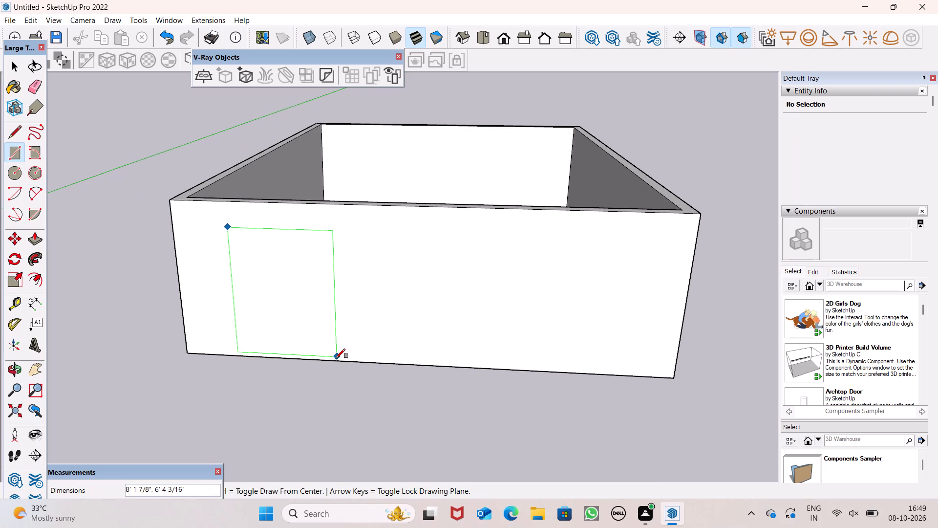
left_click(336, 358)
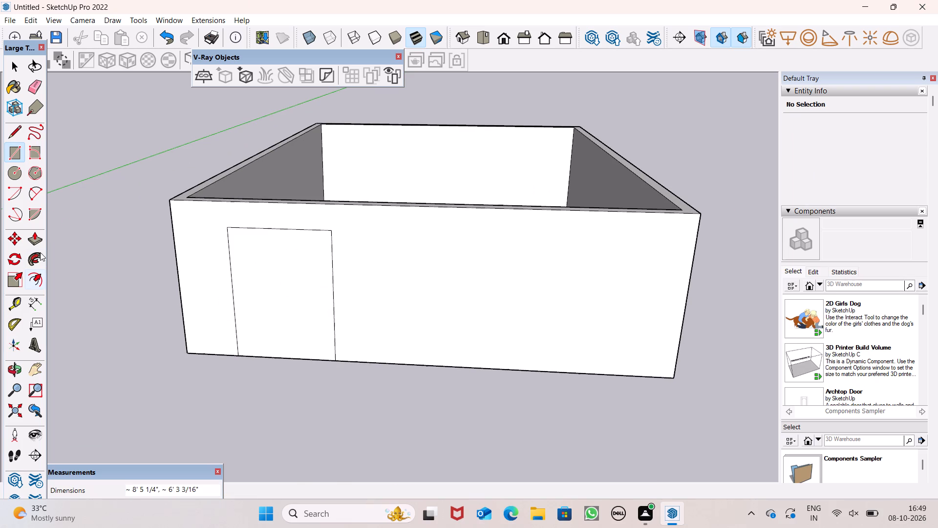
Push/Pull the doorway rectangle 9" inward through the front wall to cut the opening.
left_click(33, 238)
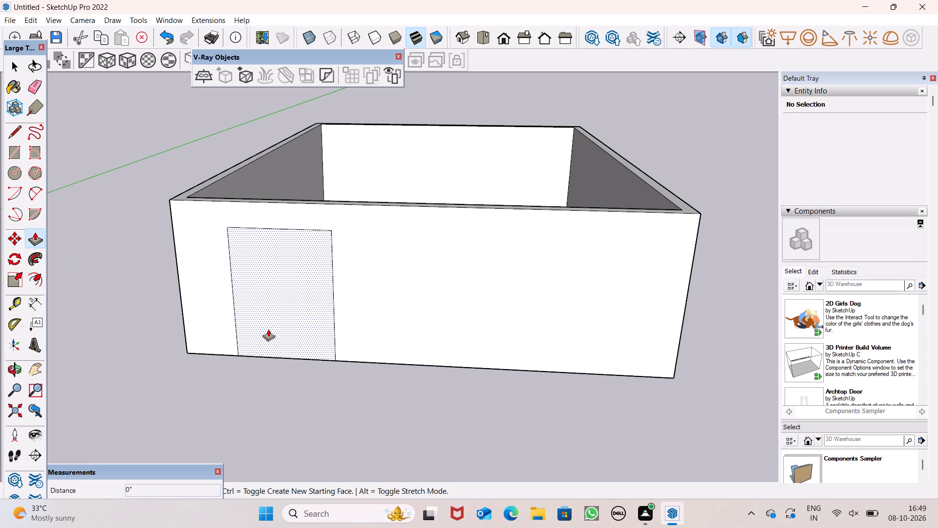
left_click_drag(268, 330, 285, 322)
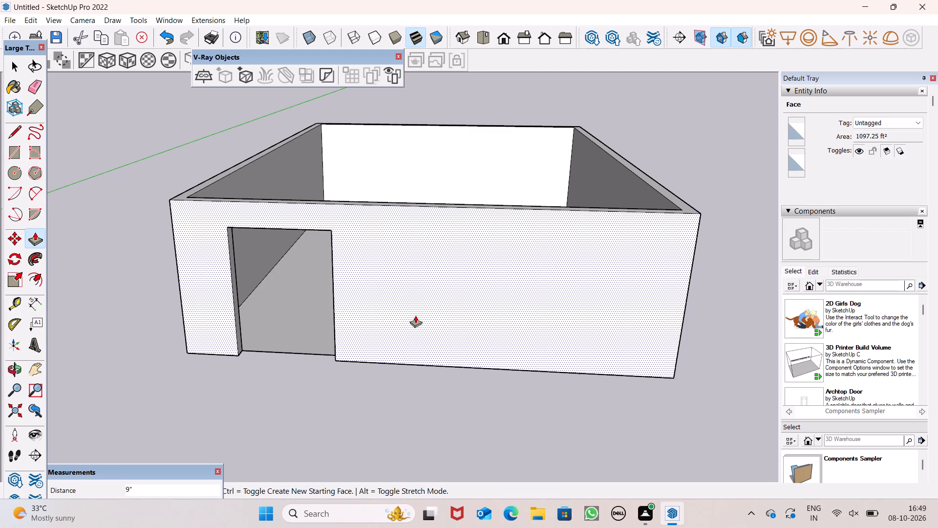
Draw a ground rectangle about 7'2" by 2'1" projecting outward from the front wall's base edge, near its right end.
scroll(415, 315, "down", 2)
scroll(319, 318, "down", 2)
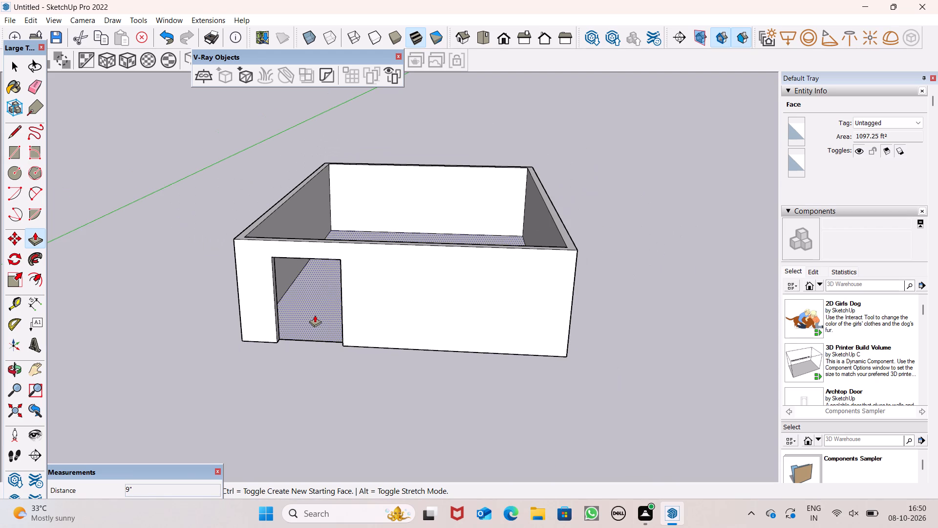
scroll(429, 357, "down", 4)
middle_click_drag(473, 356, 479, 400)
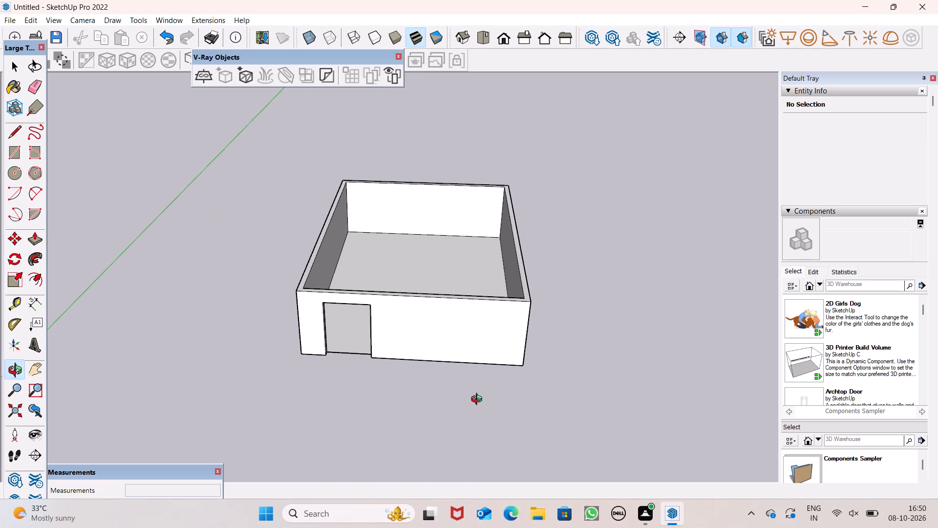
middle_click_drag(479, 400, 484, 404)
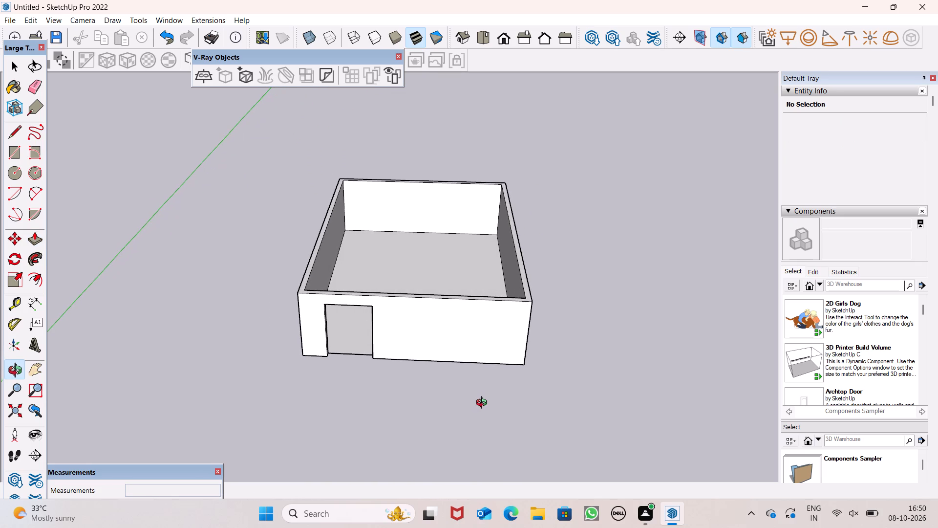
middle_click_drag(484, 404, 487, 377)
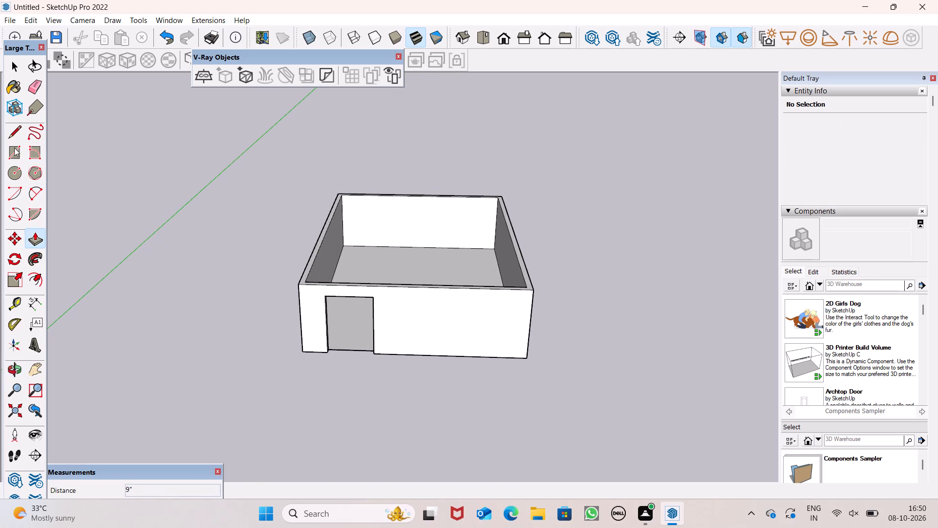
left_click(18, 153)
scroll(491, 390, "up", 5)
middle_click_drag(493, 370, 493, 390)
scroll(532, 391, "up", 1)
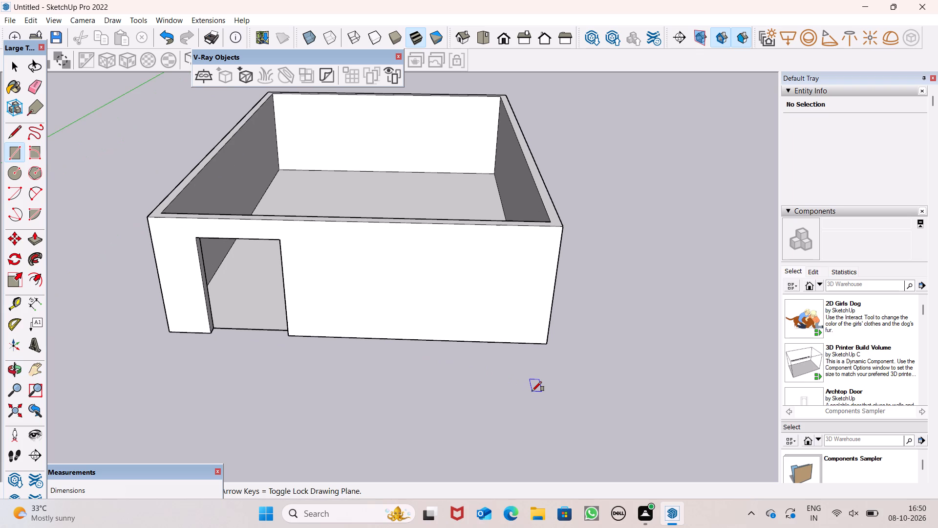
scroll(471, 342, "up", 4)
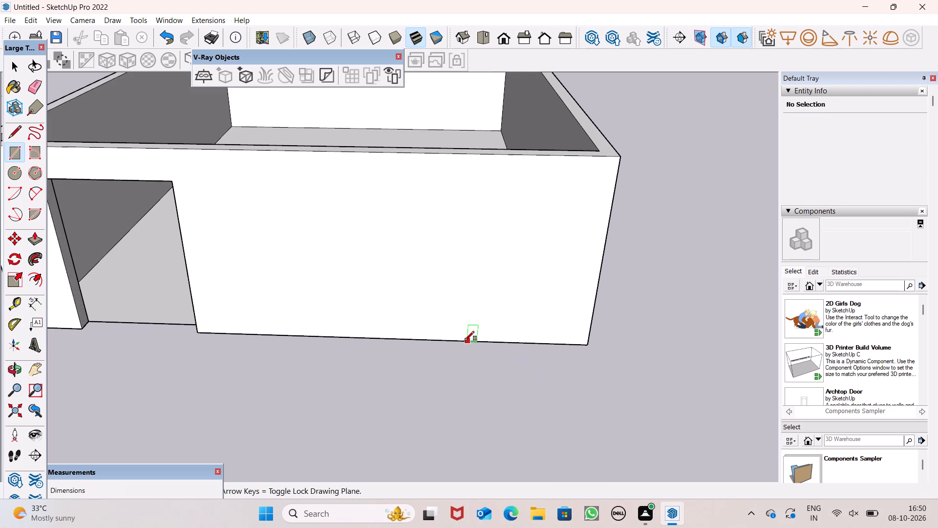
left_click(418, 341)
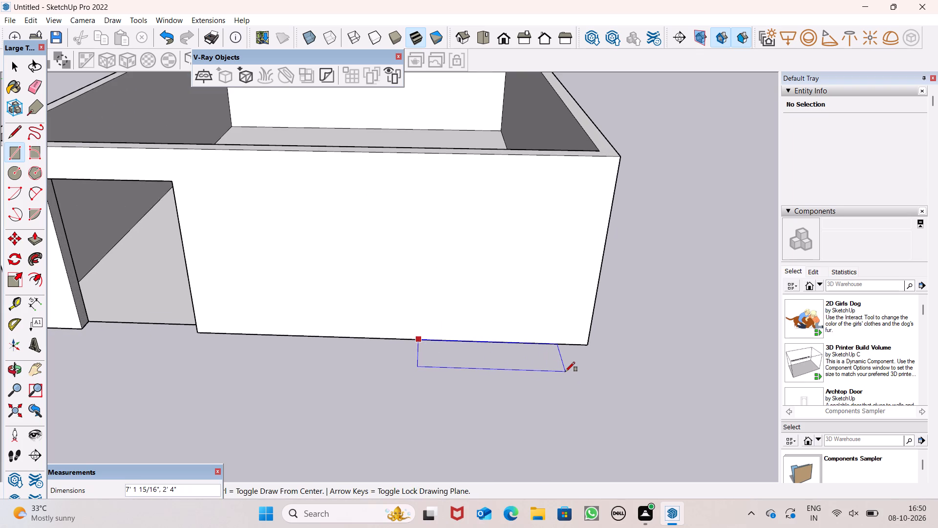
left_click(565, 368)
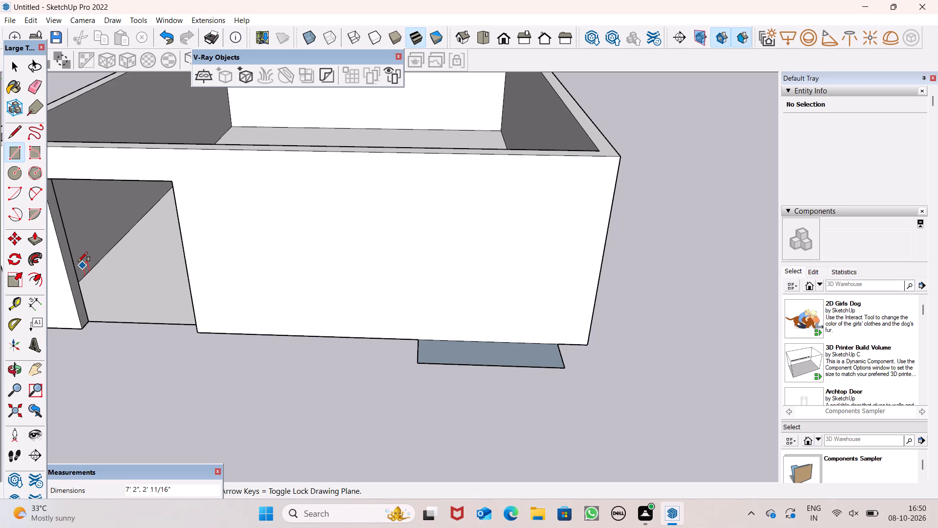
Push/Pull the small ground rectangle outside the front wall up about 1'4" into a low block.
left_click(34, 234)
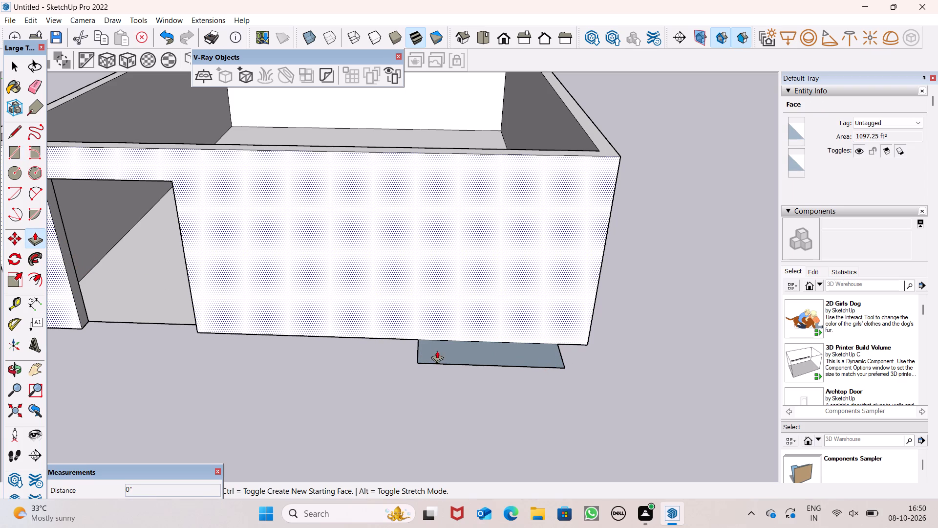
left_click_drag(437, 349, 428, 326, "ctrl")
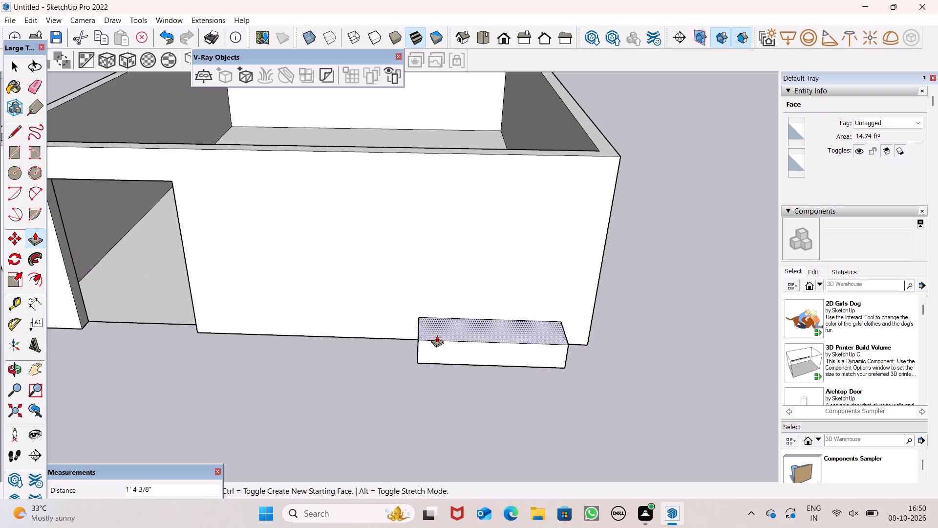
key("space")
Draw a window square about 5'2" on each side on the front wall, just above the low block.
scroll(453, 344, "down", 4)
middle_click_drag(456, 349, 462, 223)
scroll(462, 225, "up", 1)
scroll(463, 225, "down", 4)
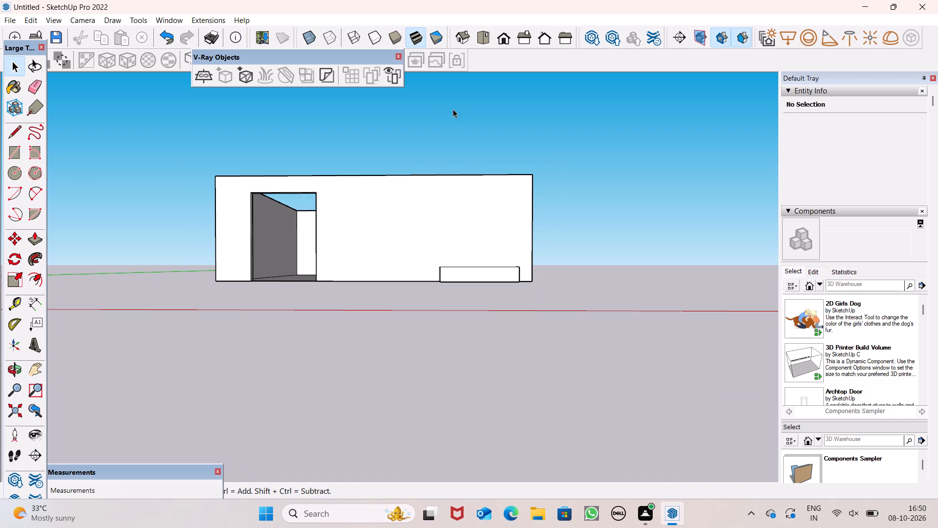
middle_click_drag(452, 177, 453, 222)
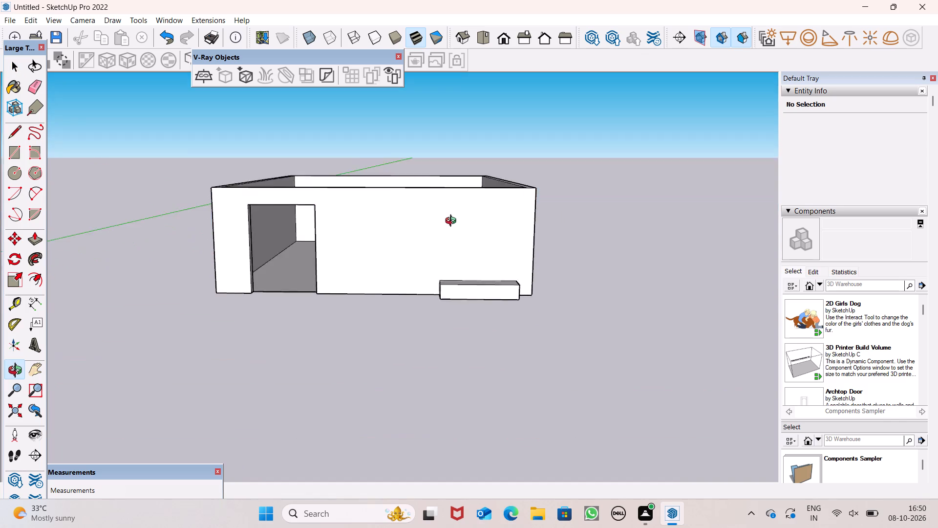
middle_click_drag(453, 222, 452, 252)
scroll(502, 253, "up", 5)
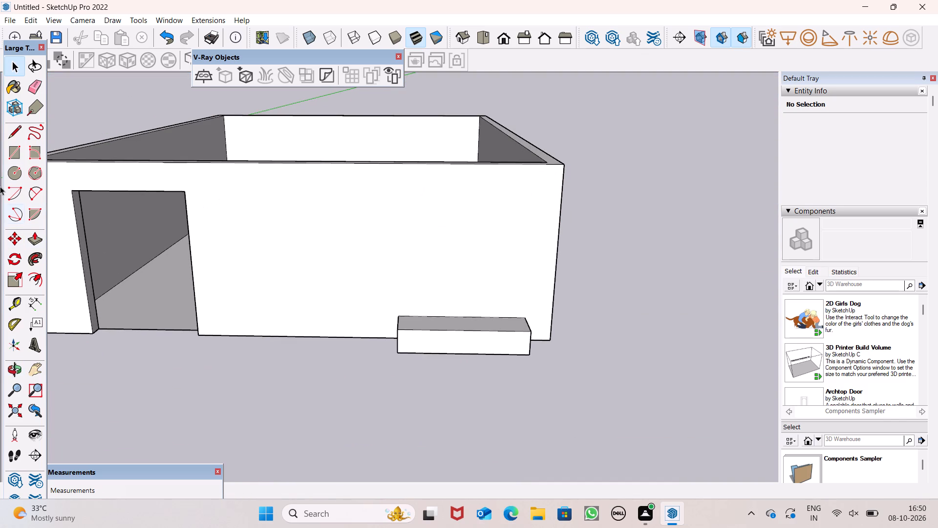
left_click(4, 152)
left_click(17, 156)
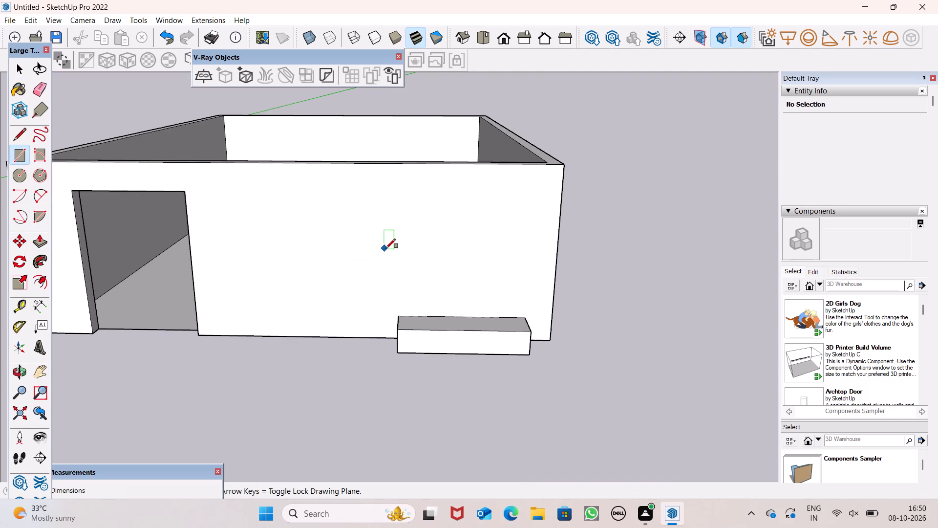
left_click(415, 218)
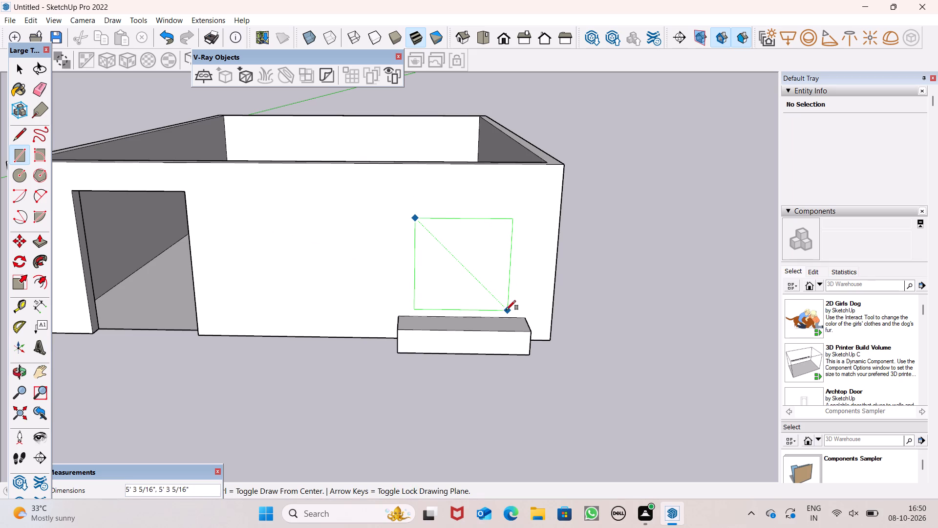
left_click(506, 308)
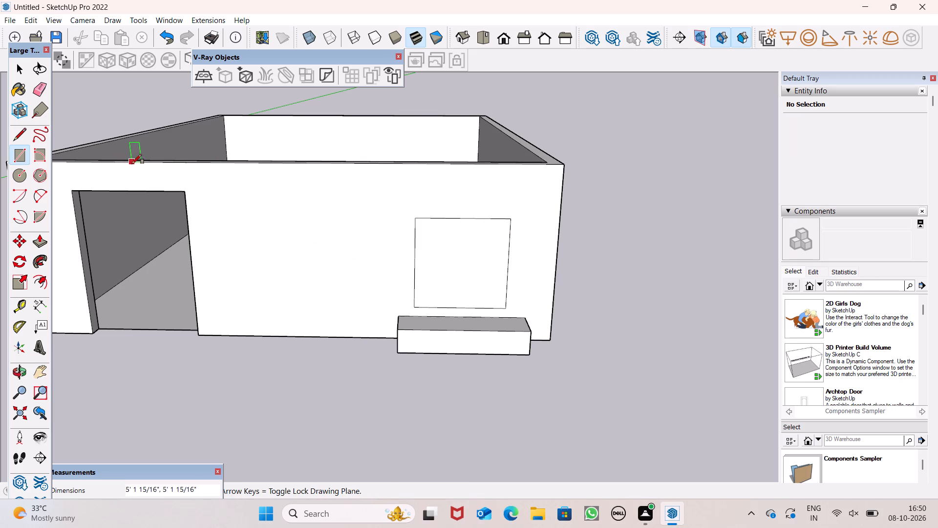
Delete the window square, face and edges, from the front wall above the low block.
key("space")
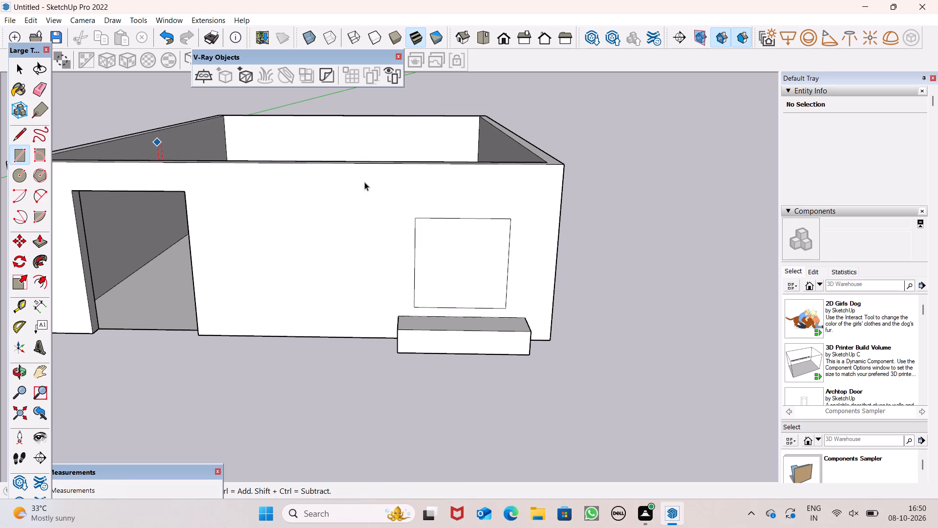
double_click(449, 257)
key("m")
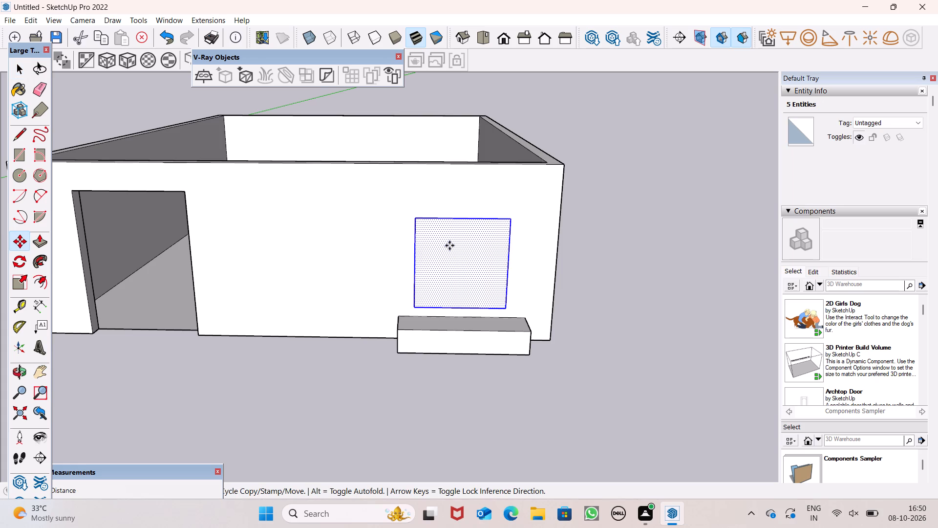
key("space")
key("ctrl+s")
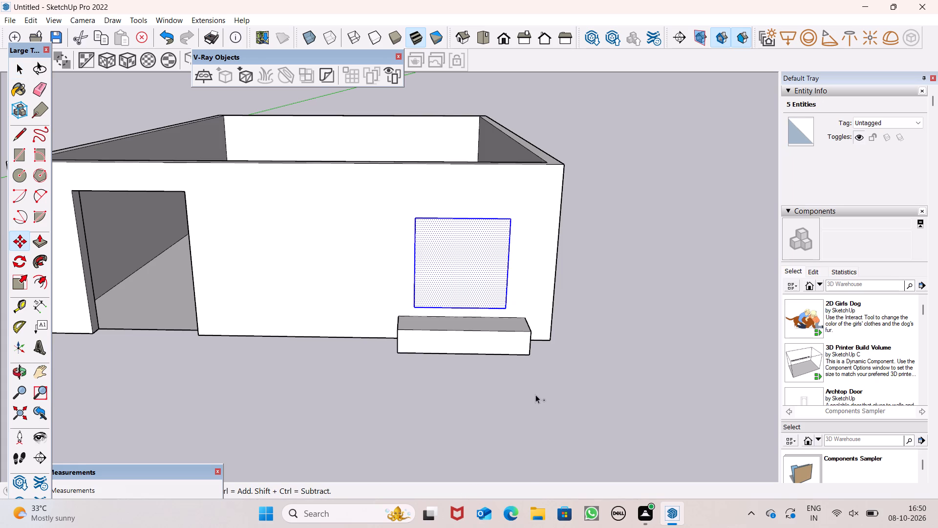
key("ctrl+d")
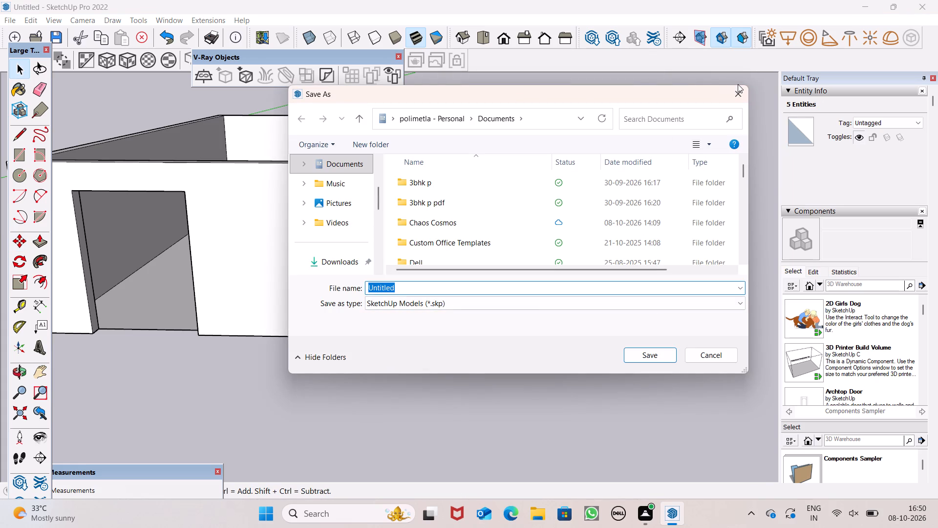
left_click(738, 84)
left_click(723, 112)
left_click(737, 100)
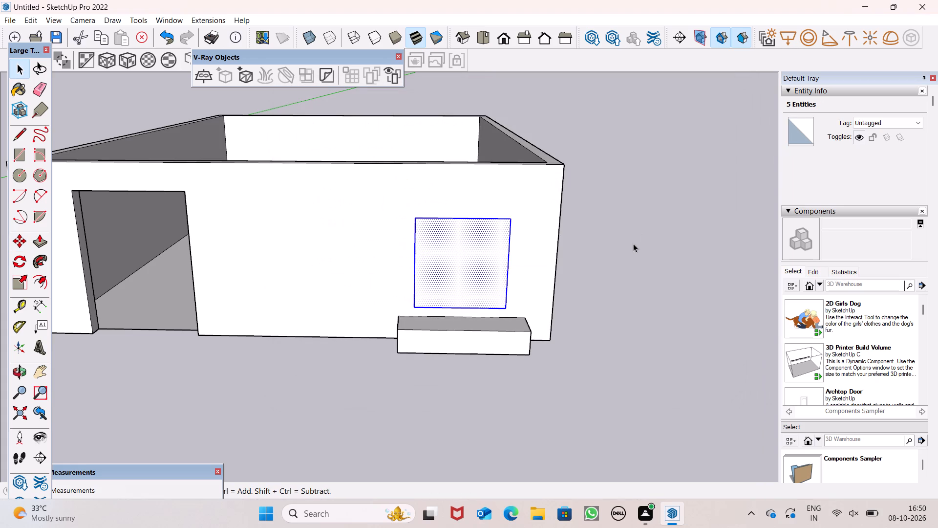
key("Delete")
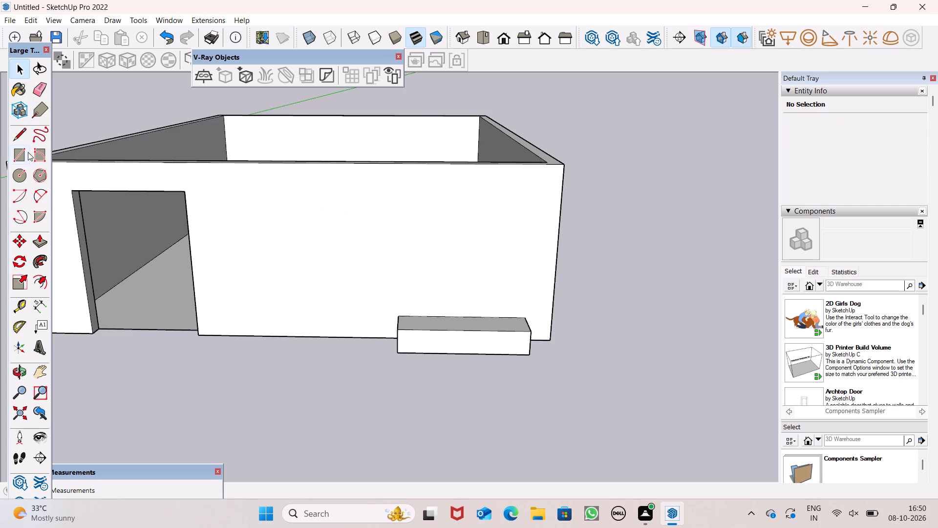
Draw a window square of about 33.4 sq ft on the front wall, just above the low block.
left_click(15, 156)
scroll(424, 232, "up", 2)
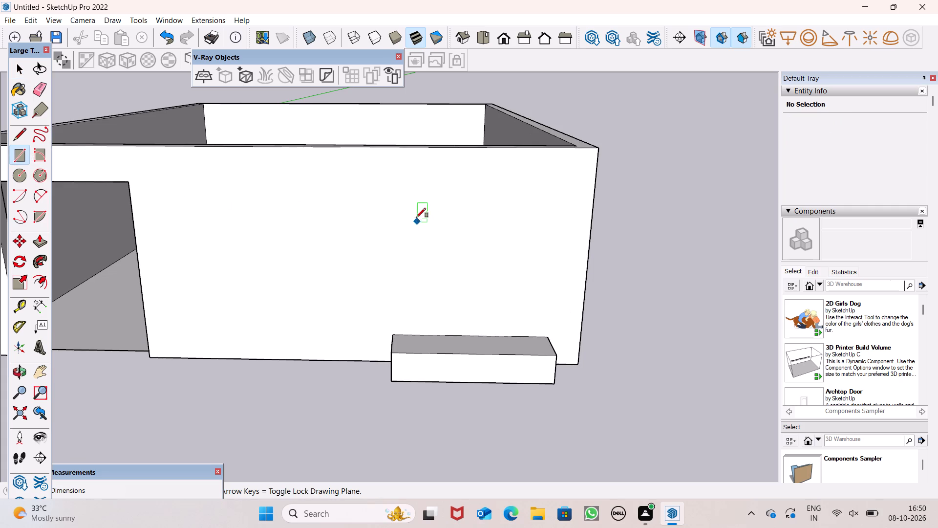
left_click(408, 200)
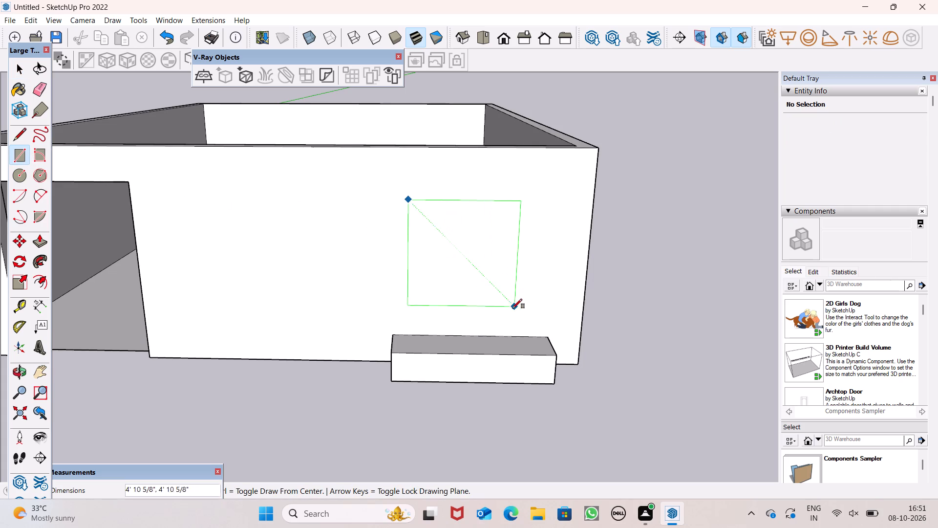
left_click(533, 323)
key("space")
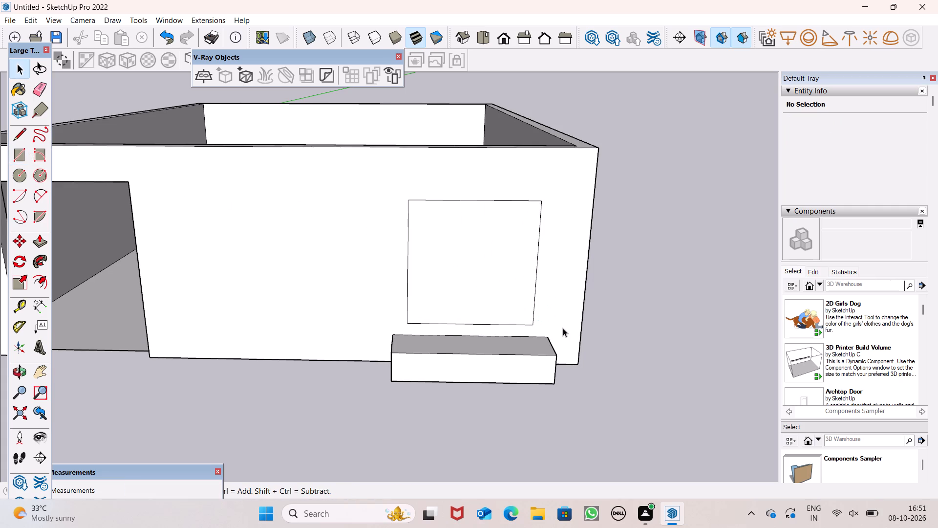
Push/Pull the window square 9" inward through the front wall to cut the opening.
left_click(41, 244)
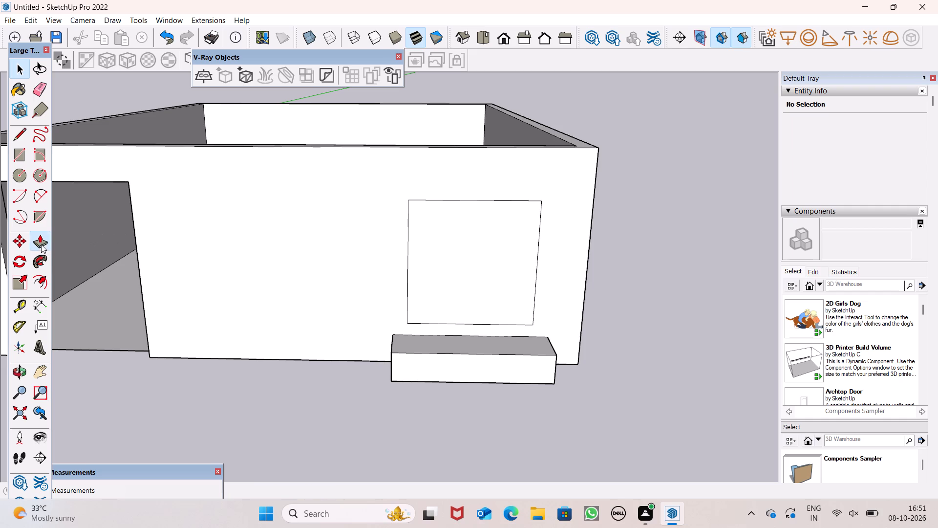
left_click_drag(451, 308, 471, 289)
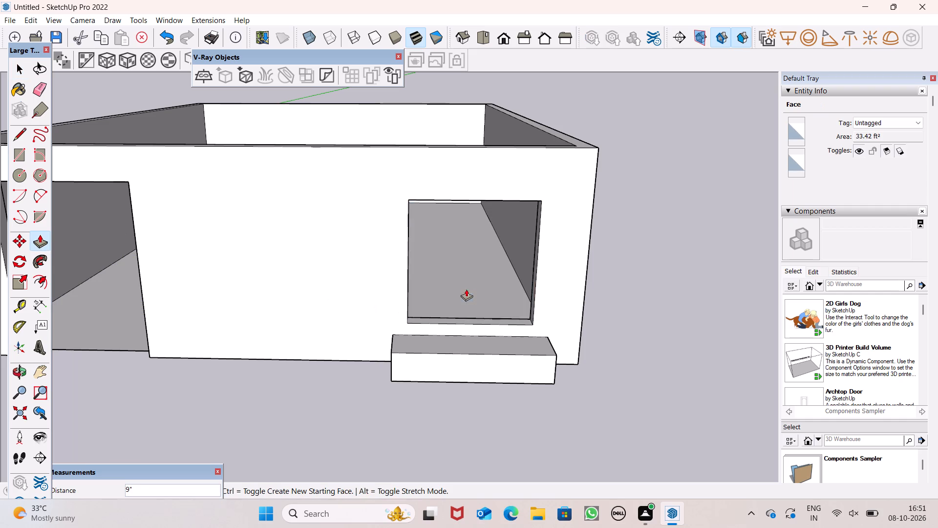
Inspect the building's doorway, window opening and interior from low and high viewpoints.
scroll(393, 273, "down", 9)
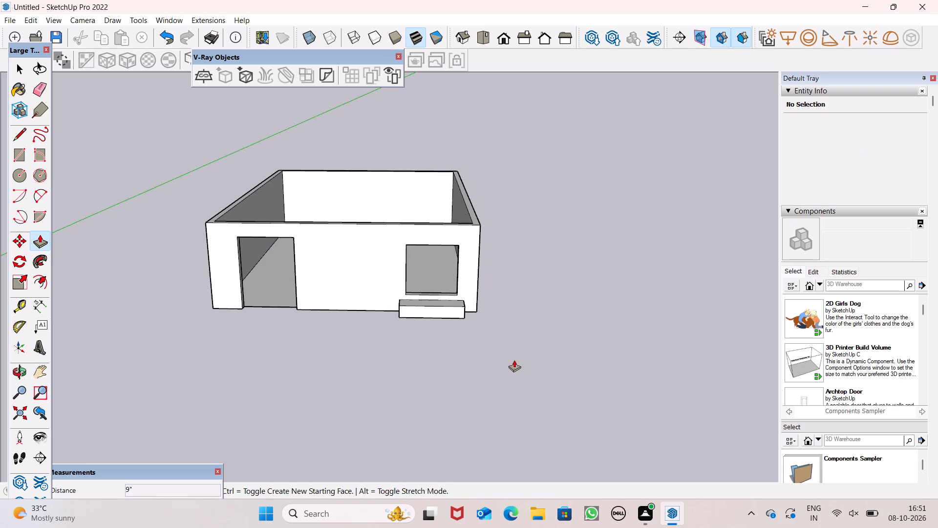
middle_click_drag(514, 350, 552, 260)
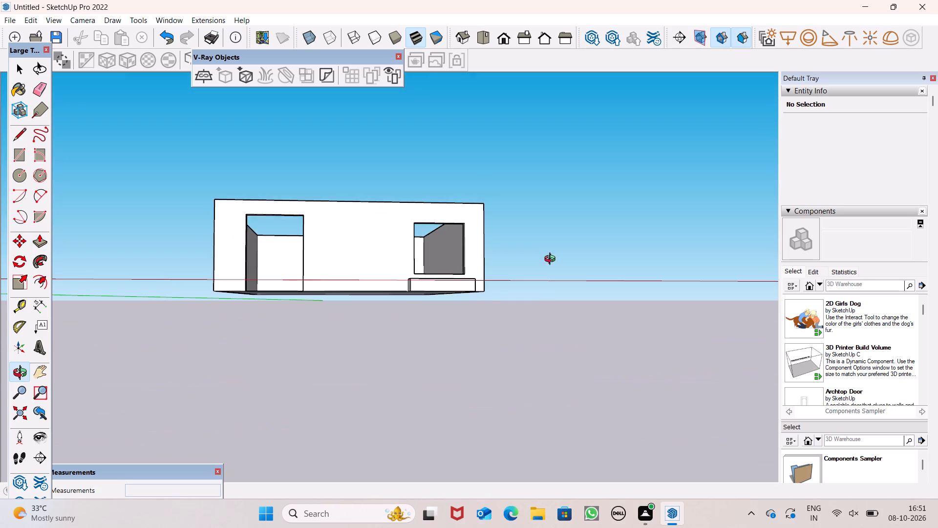
middle_click_drag(552, 260, 539, 285)
key("space")
scroll(500, 232, "down", 3)
middle_click_drag(498, 229, 500, 351)
scroll(498, 219, "up", 4)
scroll(401, 231, "up", 1)
scroll(401, 231, "down", 2)
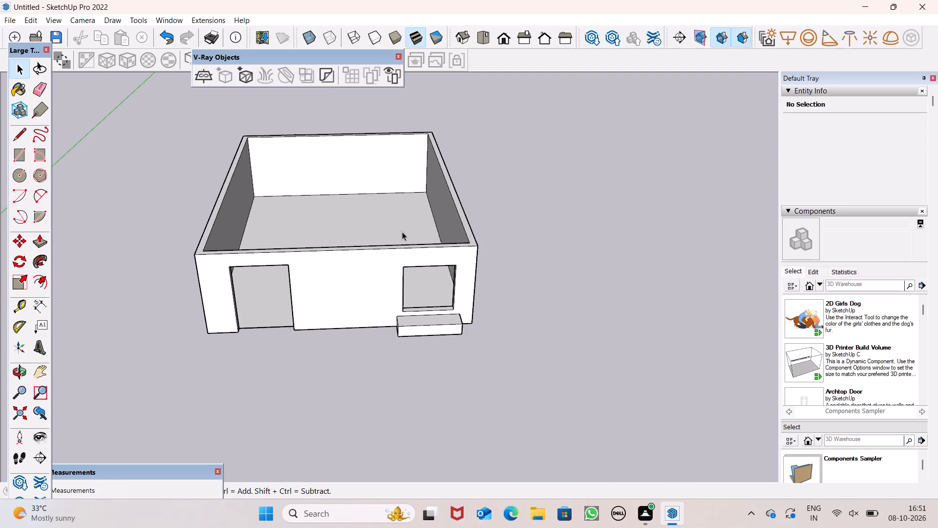
middle_click_drag(416, 236, 425, 248)
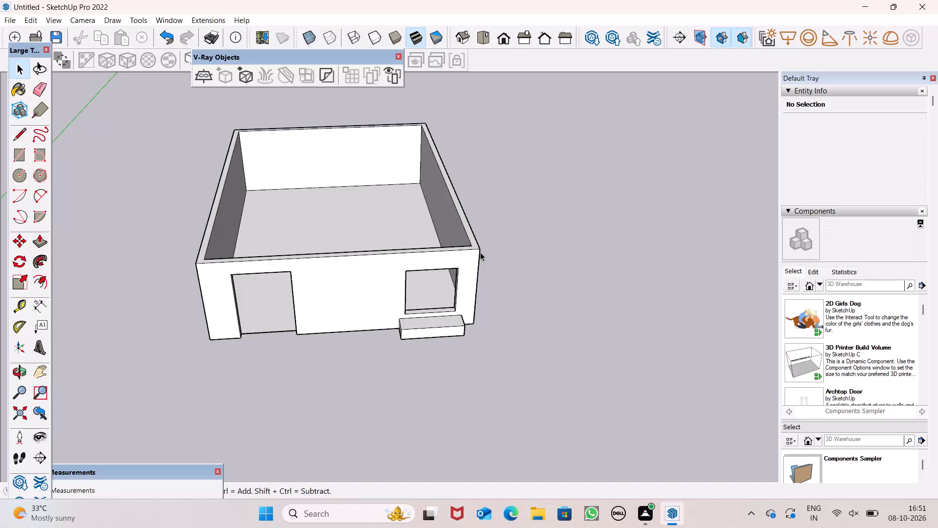
scroll(494, 290, "up", 1)
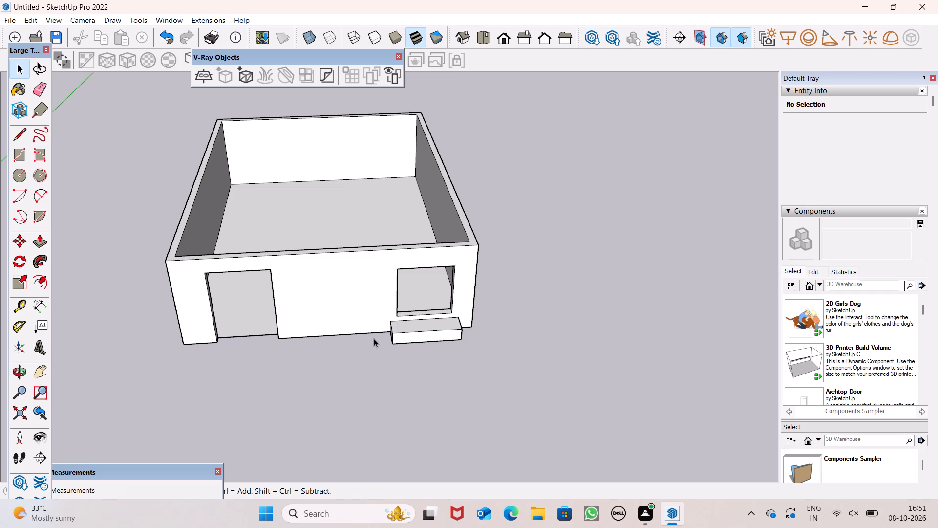
Push/Pull the top face of the walls up 1' from a new starting face to form a band around the building.
middle_click_drag(411, 321, 403, 358)
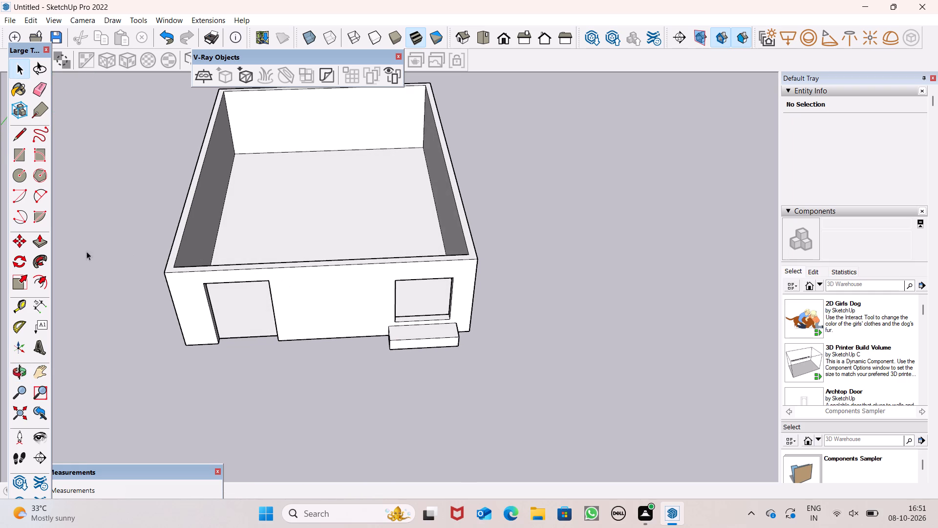
left_click(45, 241)
scroll(138, 272, "down", 2)
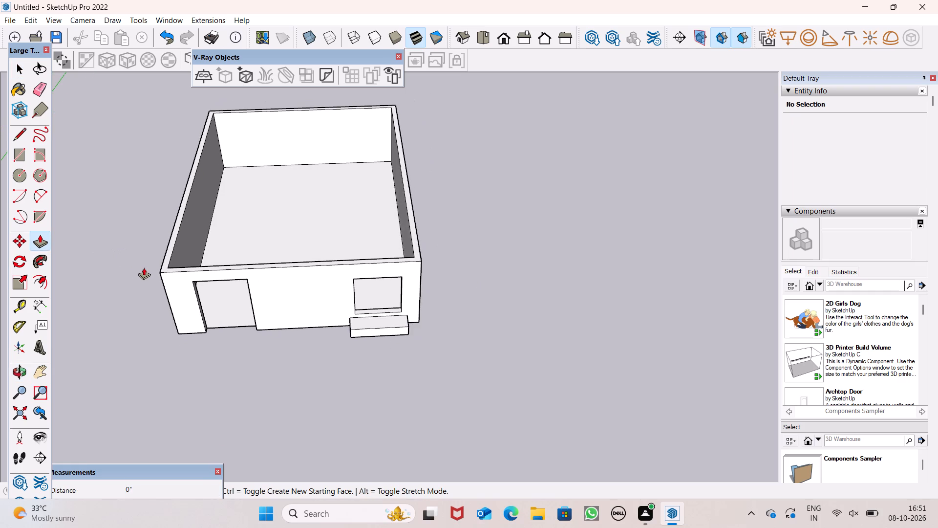
scroll(141, 258, "up", 6)
left_click_drag(172, 264, 176, 242)
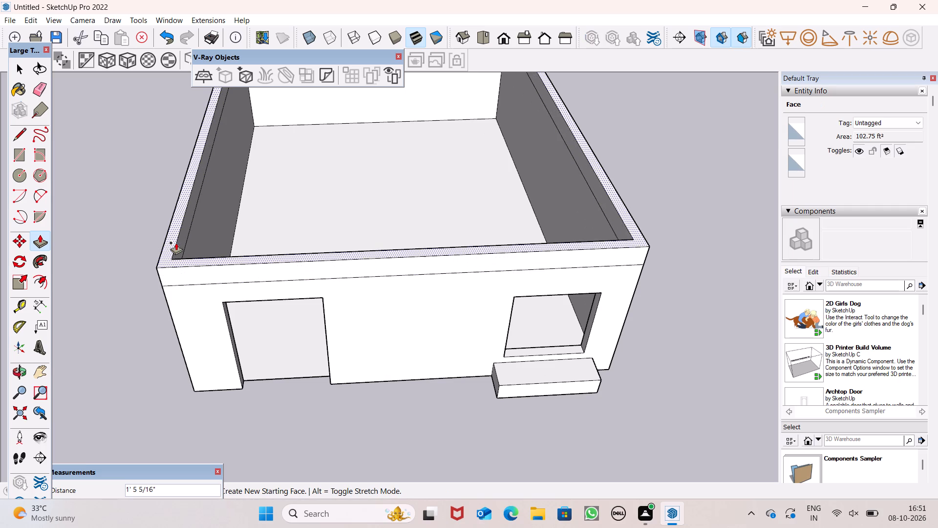
left_click_drag(176, 242, 176, 242)
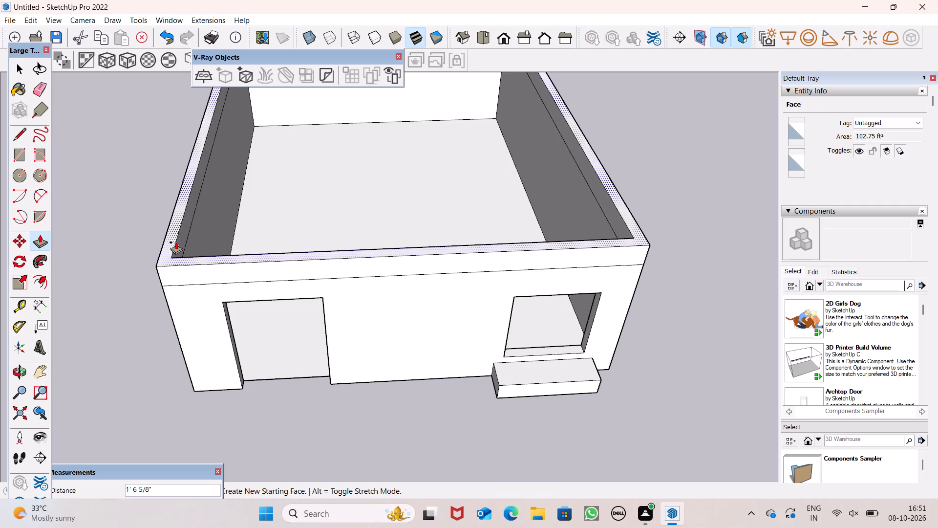
left_click_drag(176, 242, 176, 240)
key("1")
key("apostrophe")
key("Return")
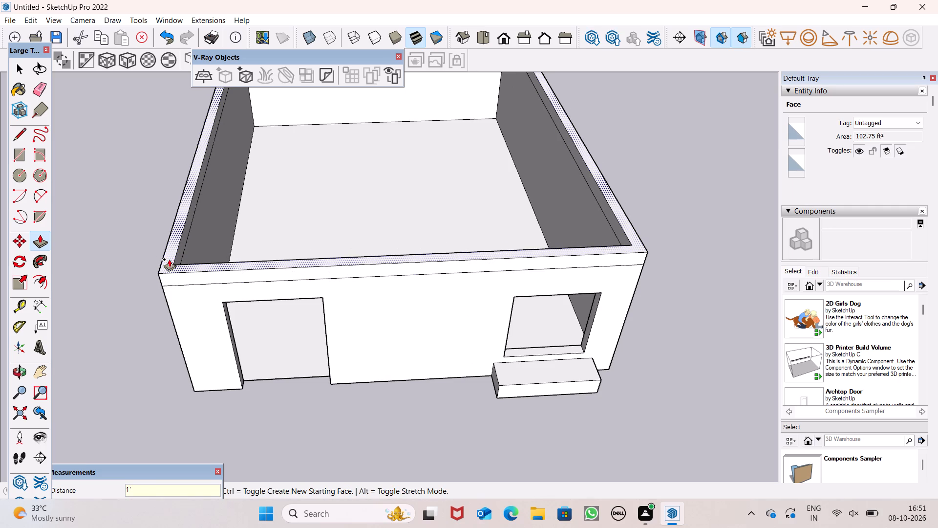
Push/Pull the wall-top face up another 10' from a new starting face to form the upper-storey walls.
left_click_drag(169, 259, 166, 233)
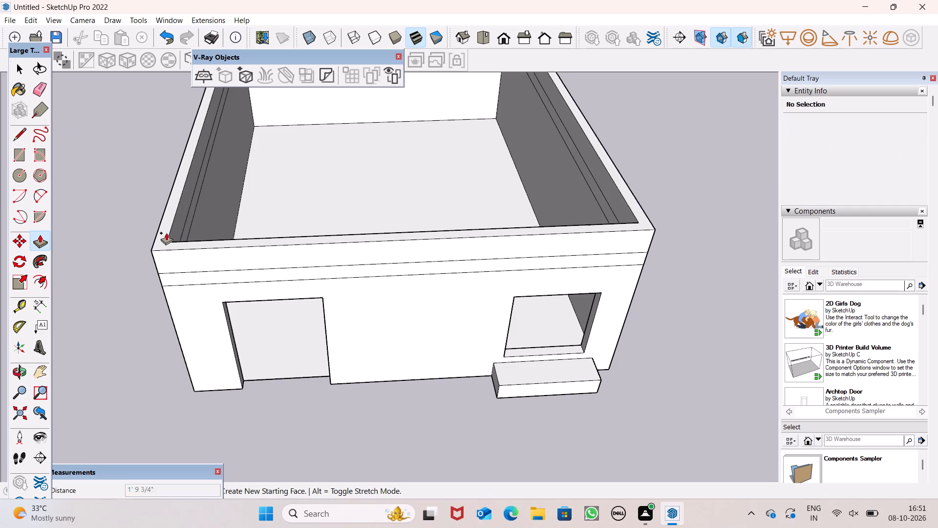
left_click_drag(166, 233, 157, 220)
key("1")
type("0'")
key("Return")
scroll(234, 248, "down", 9)
middle_click_drag(304, 255, 332, 147)
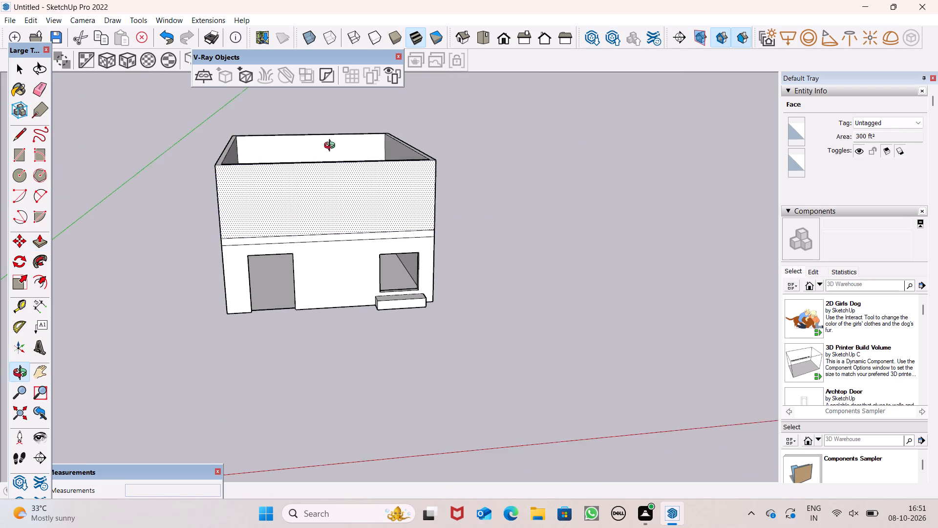
middle_click_drag(332, 147, 332, 148)
scroll(345, 187, "up", 5)
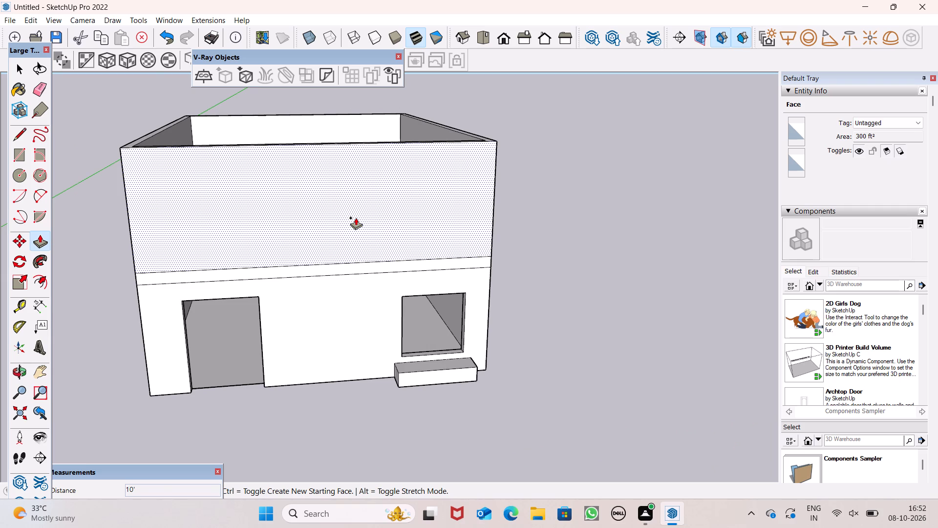
key("space")
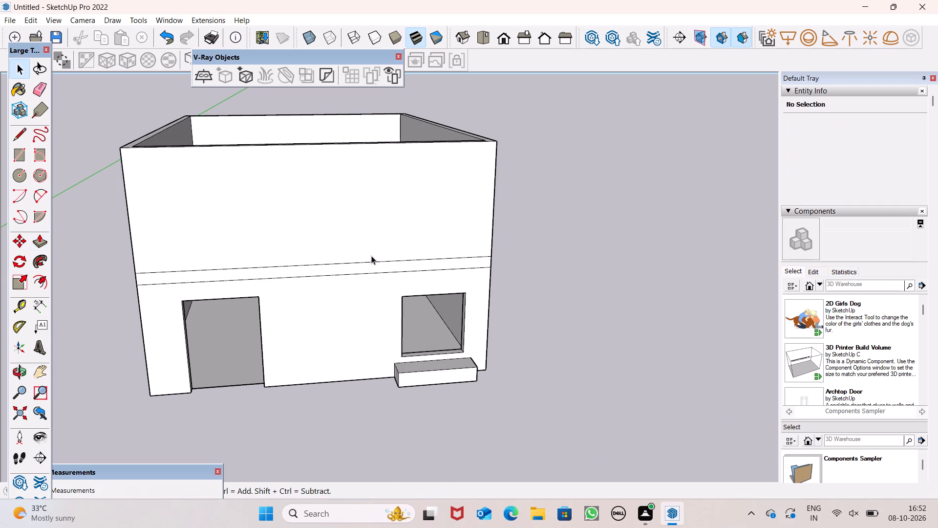
Draw a vertical line across the 1' band on the front wall, just beyond the doorway's right edge.
scroll(371, 256, "down", 1)
middle_click_drag(383, 283, 359, 307)
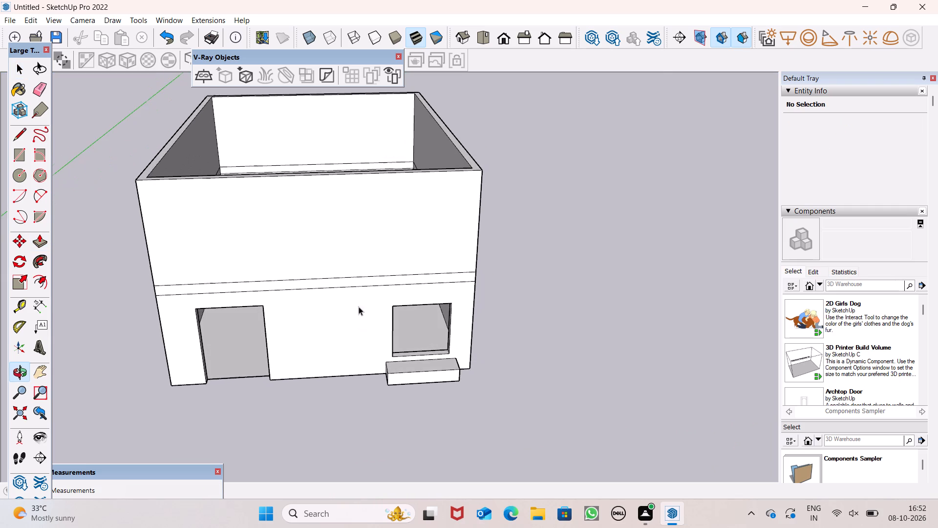
middle_click_drag(359, 307, 363, 317)
scroll(283, 287, "up", 6)
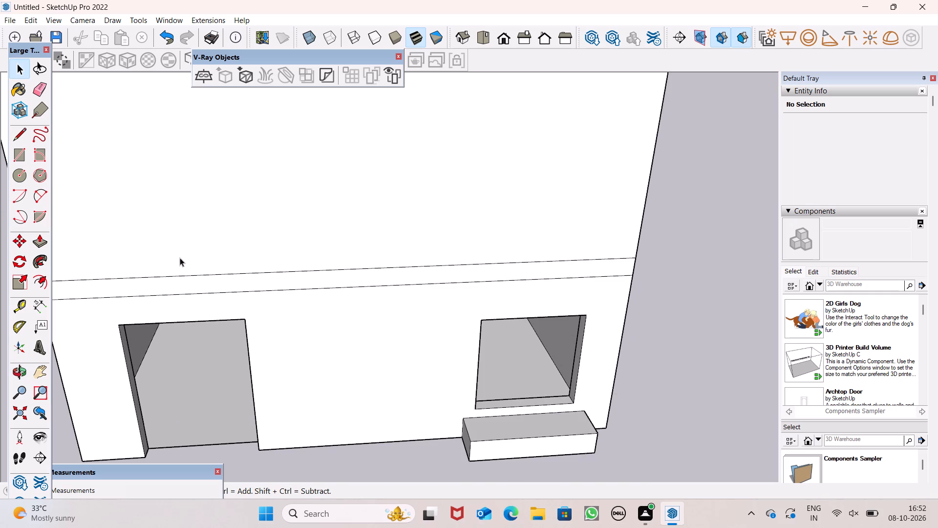
left_click(21, 138)
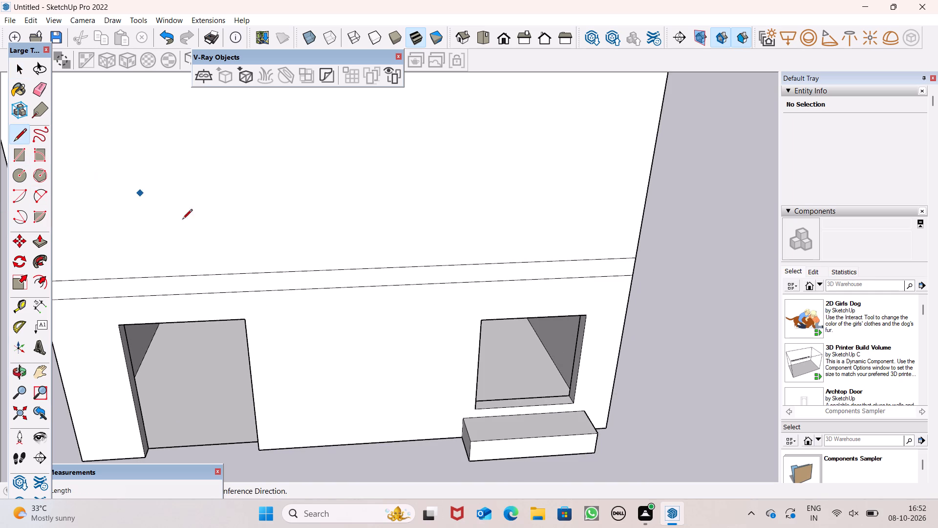
scroll(285, 301, "up", 4)
left_click_drag(264, 288, 263, 283)
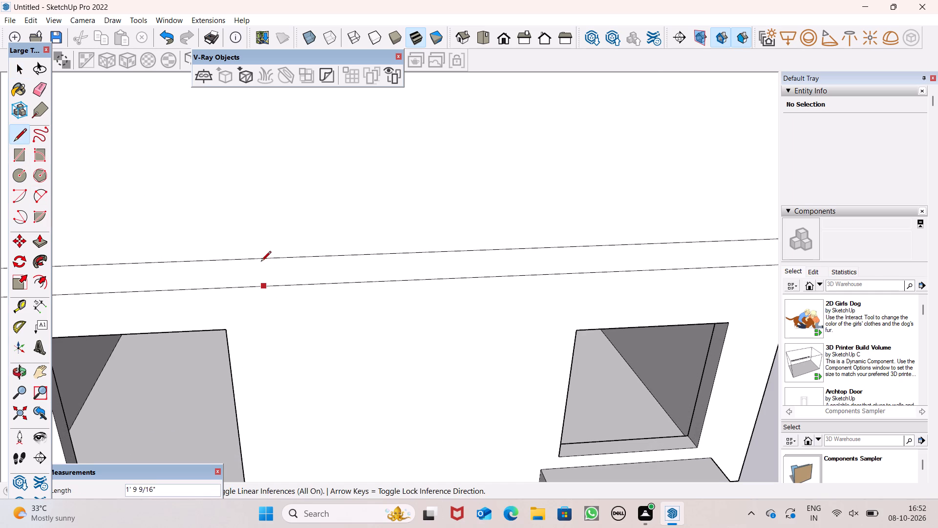
left_click(261, 259)
key("space")
Draw a second 1' vertical line across the front wall's band, just beyond the doorway's left edge.
scroll(385, 277, "down", 5)
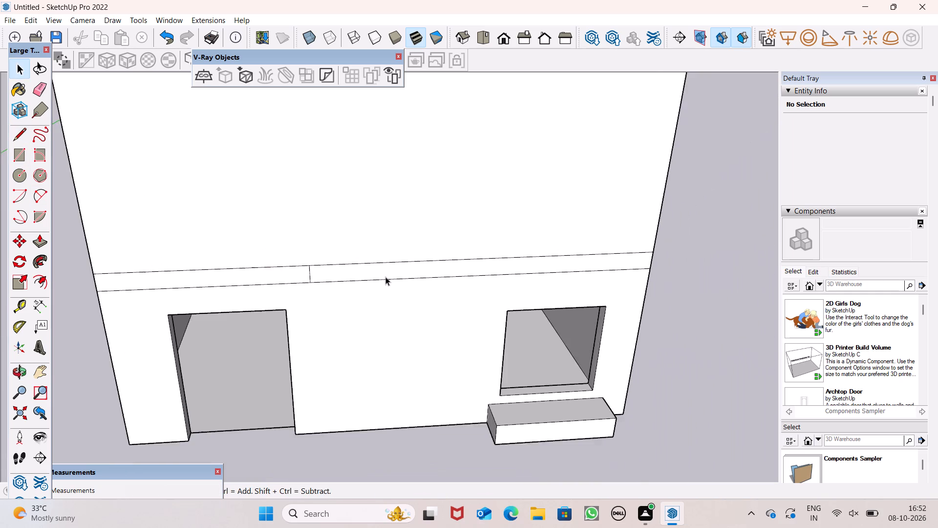
scroll(392, 271, "down", 4)
middle_click_drag(396, 284, 400, 291)
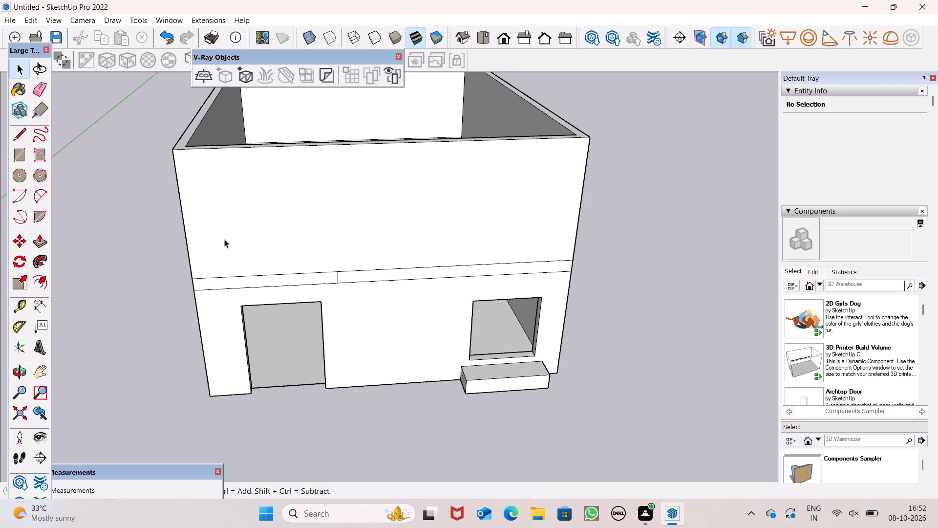
scroll(114, 235, "up", 2)
left_click(21, 138)
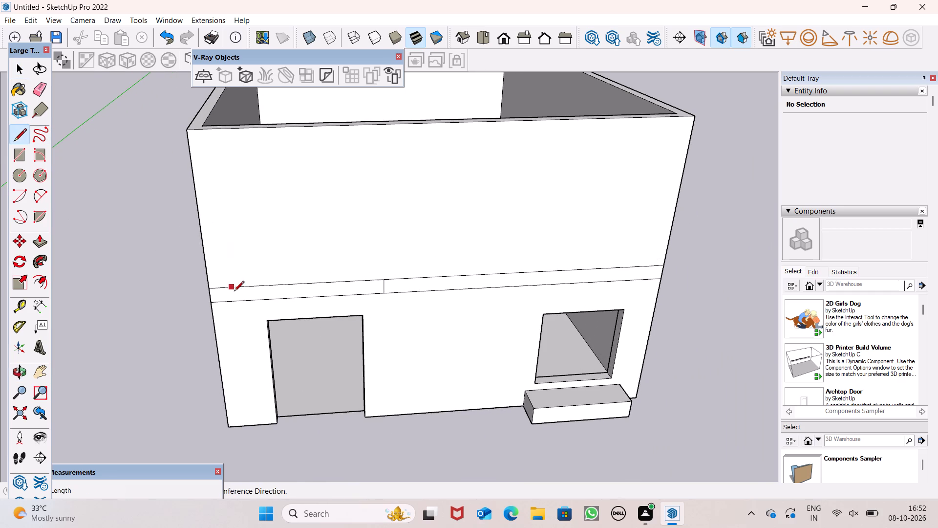
scroll(238, 295, "up", 5)
left_click(278, 298)
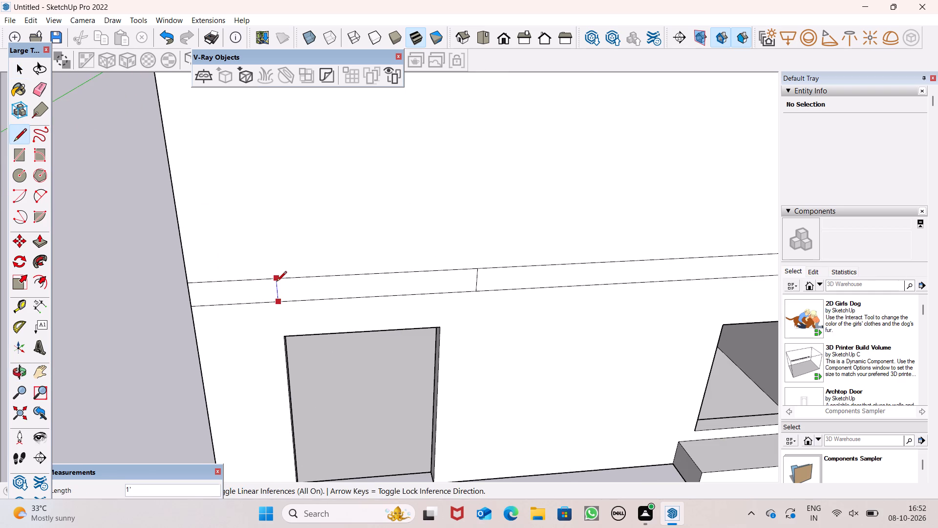
left_click(276, 278)
key("space")
scroll(254, 256, "down", 10)
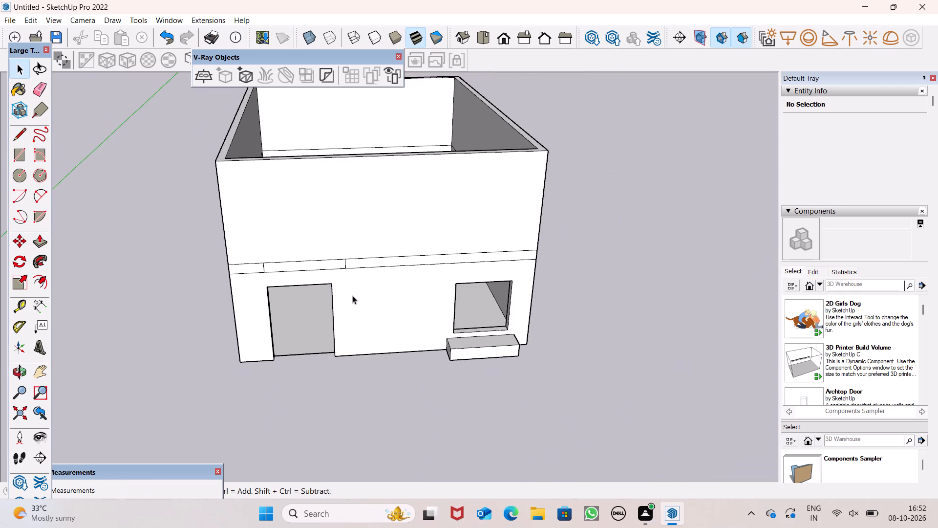
middle_click_drag(359, 300, 380, 334)
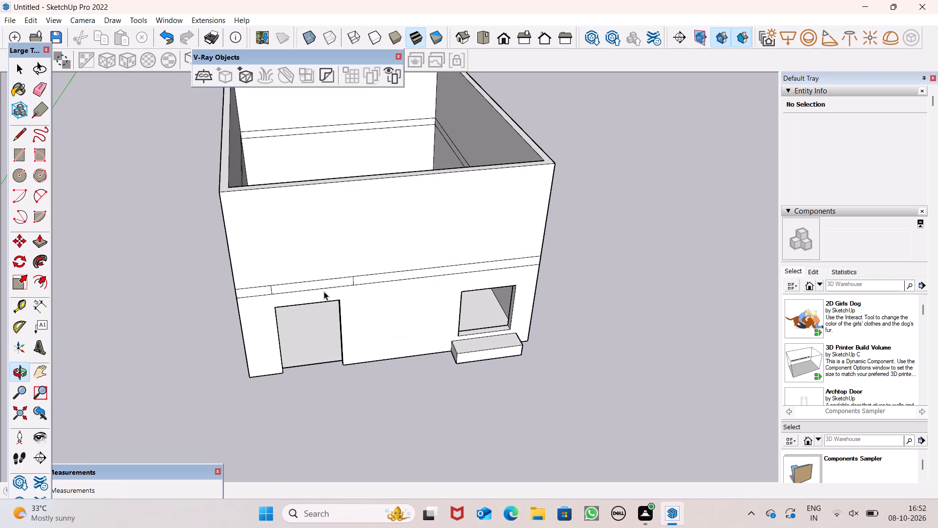
Delete the vertical line crossing the front wall's band near the doorway's left edge.
middle_click_drag(353, 320, 348, 287)
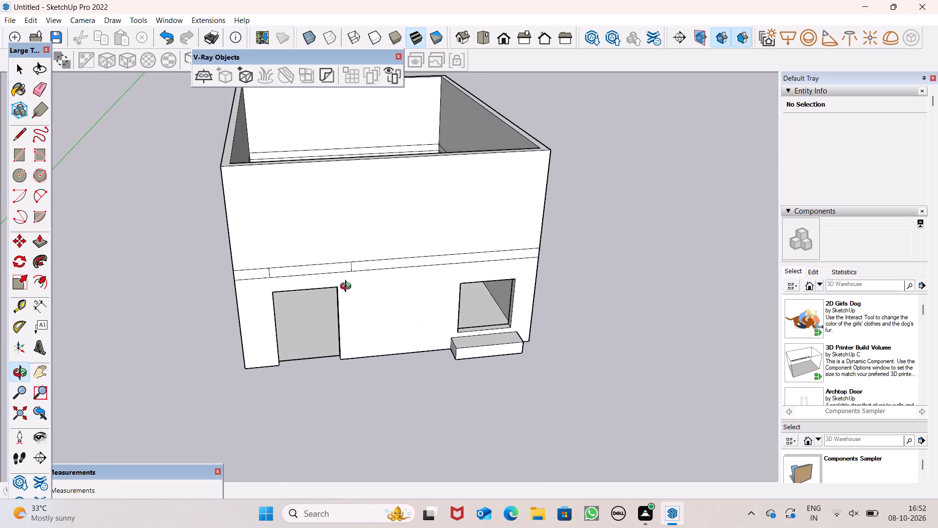
middle_click_drag(348, 287, 354, 274)
scroll(323, 272, "up", 5)
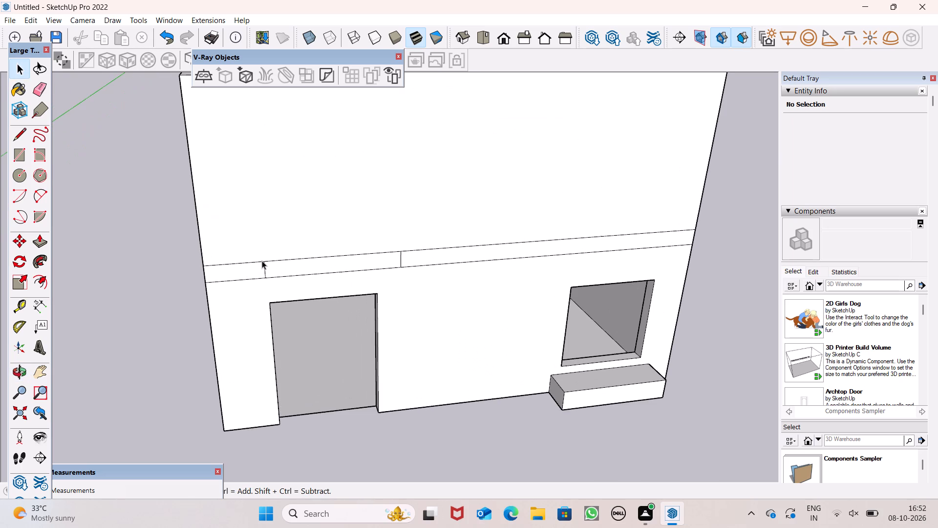
left_click(266, 271)
key("Delete")
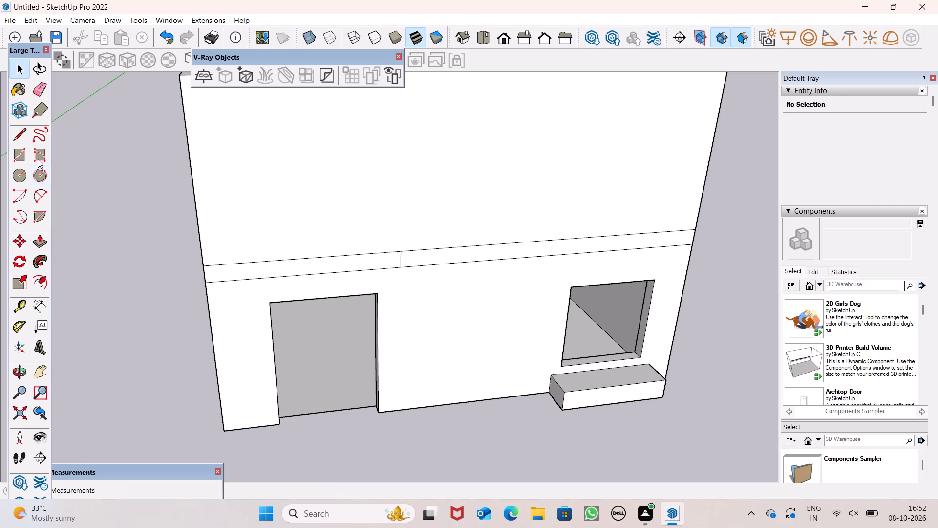
Draw a new 1' vertical line across the front band, slightly farther beyond the doorway's left edge.
left_click(14, 139)
scroll(244, 280, "up", 6)
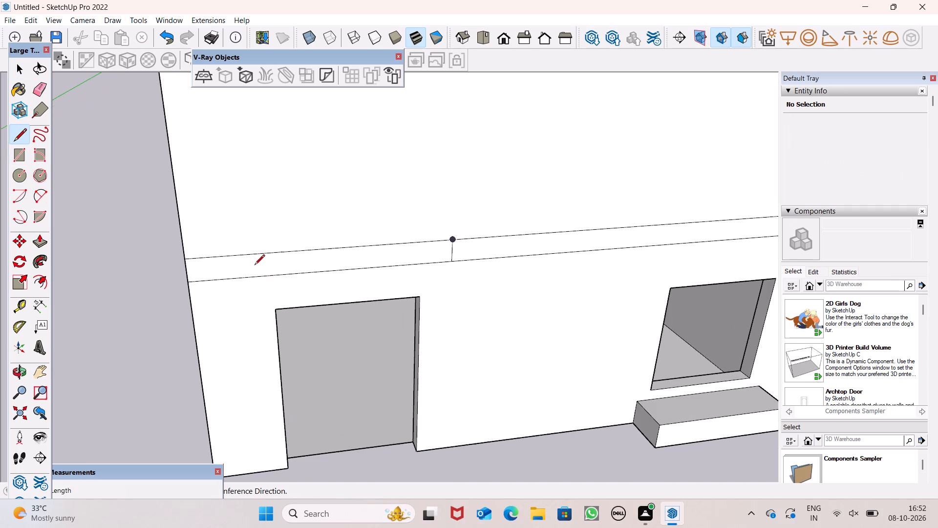
left_click(250, 256)
left_click(249, 277)
key("space")
Push/Pull the band segment between the two vertical lines outward about 2' 10" to form a canopy above the doorway.
scroll(233, 243, "down", 6)
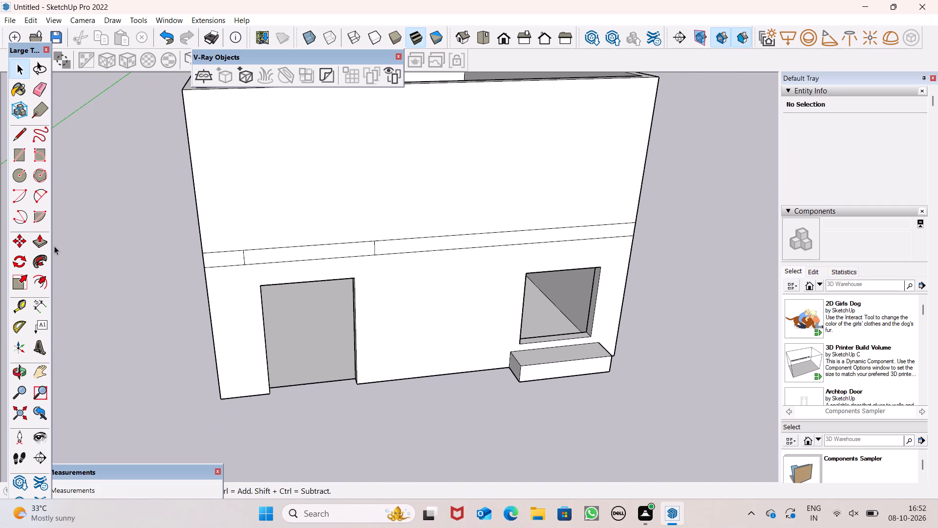
left_click(41, 245)
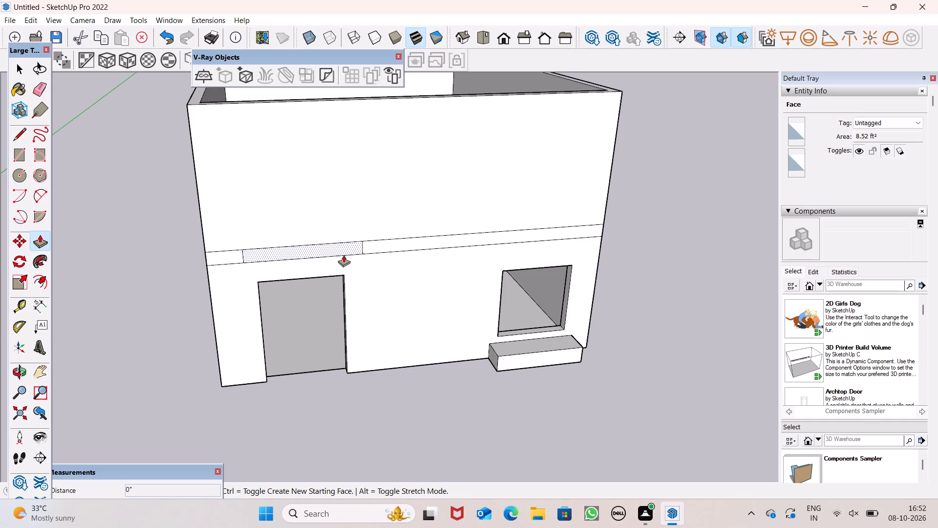
middle_click_drag(342, 256, 338, 283)
scroll(335, 279, "up", 4)
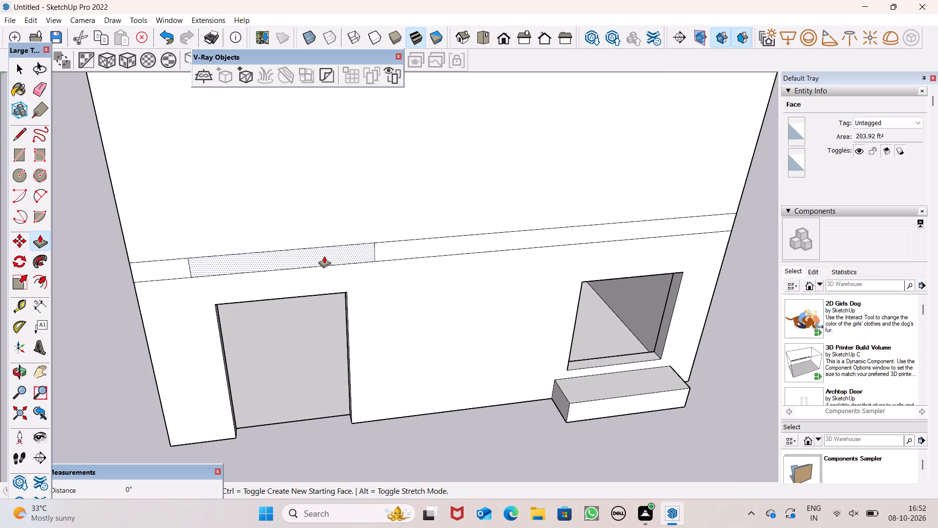
left_click_drag(324, 256, 320, 287)
Push/Pull the underside of the doorway canopy down about 7" to thicken it.
middle_click_drag(350, 320, 356, 206)
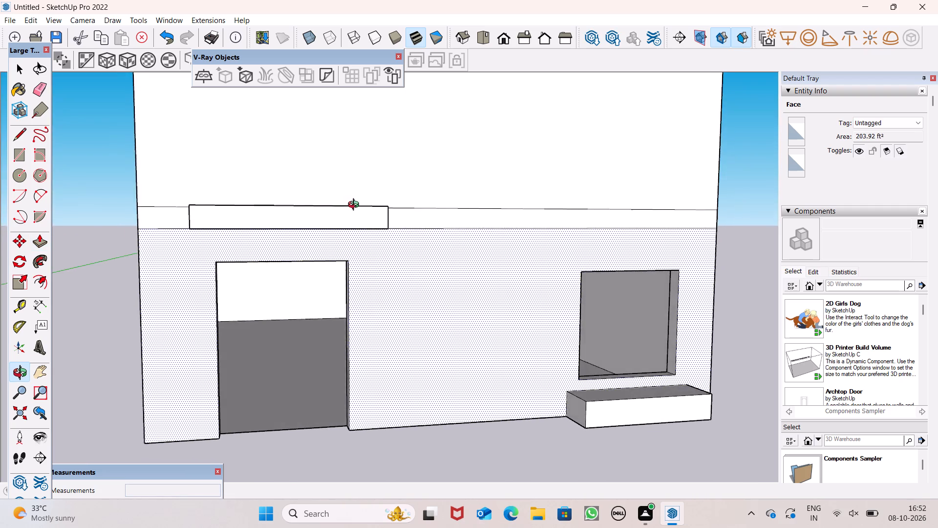
middle_click_drag(356, 206, 359, 184)
scroll(359, 184, "up", 1)
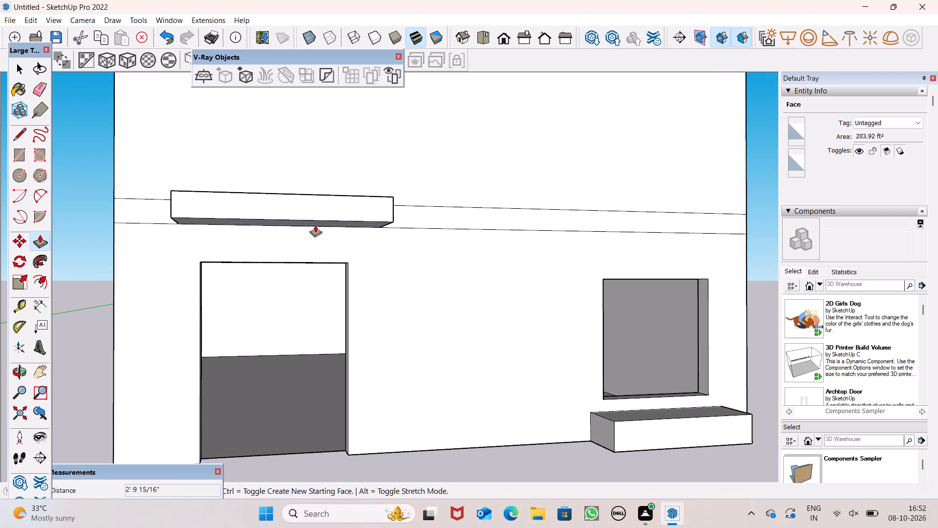
left_click_drag(315, 225, 317, 239)
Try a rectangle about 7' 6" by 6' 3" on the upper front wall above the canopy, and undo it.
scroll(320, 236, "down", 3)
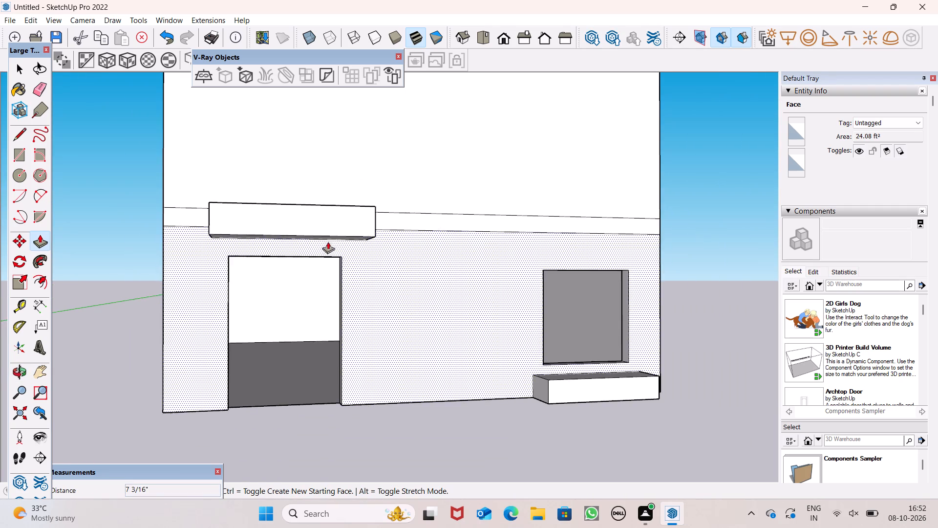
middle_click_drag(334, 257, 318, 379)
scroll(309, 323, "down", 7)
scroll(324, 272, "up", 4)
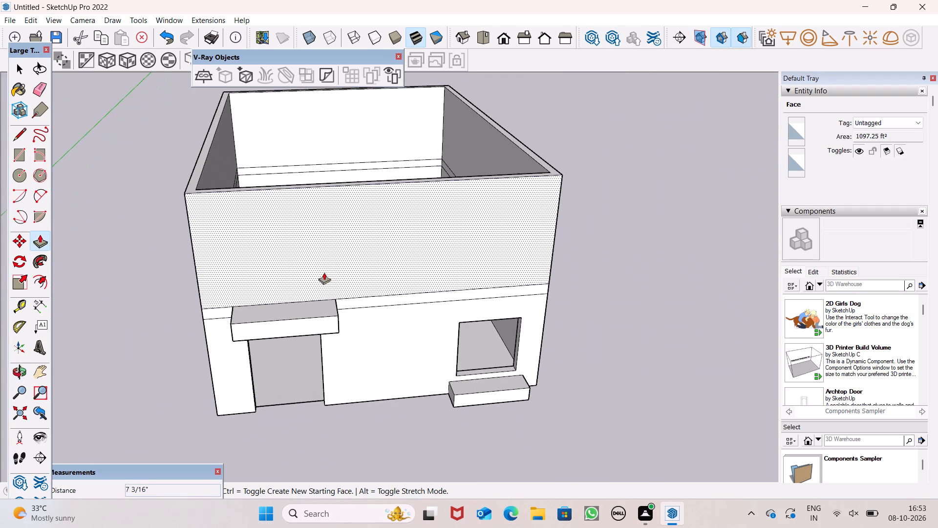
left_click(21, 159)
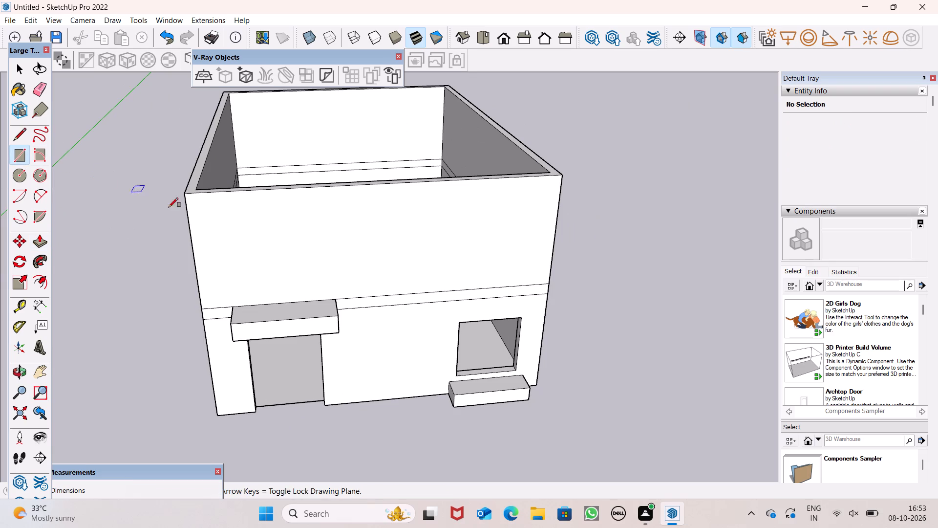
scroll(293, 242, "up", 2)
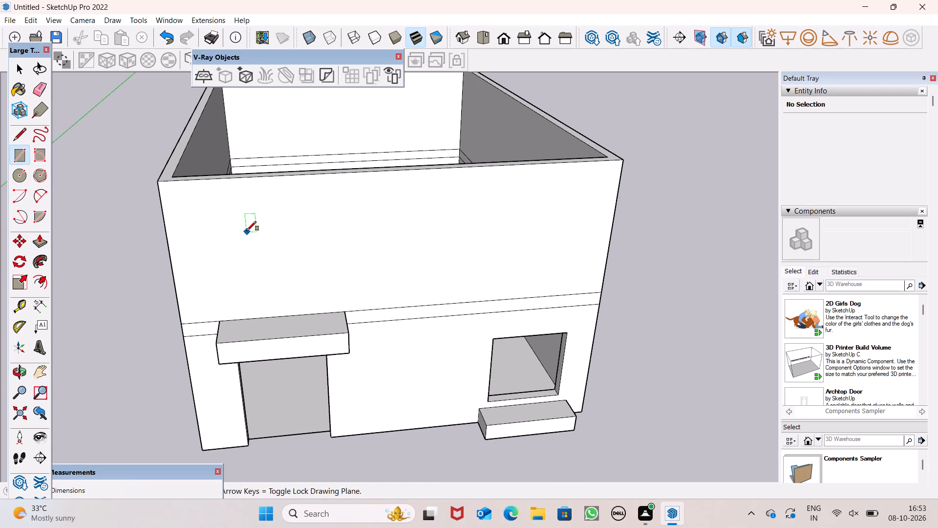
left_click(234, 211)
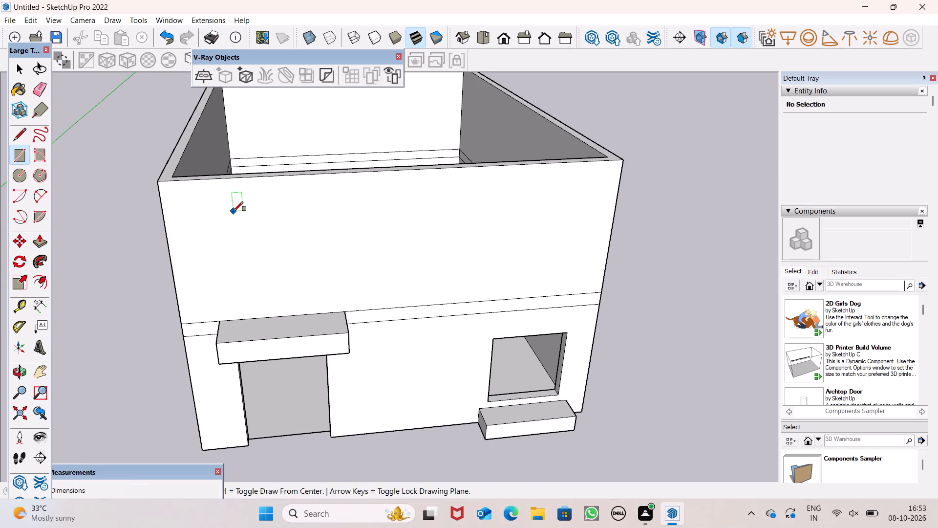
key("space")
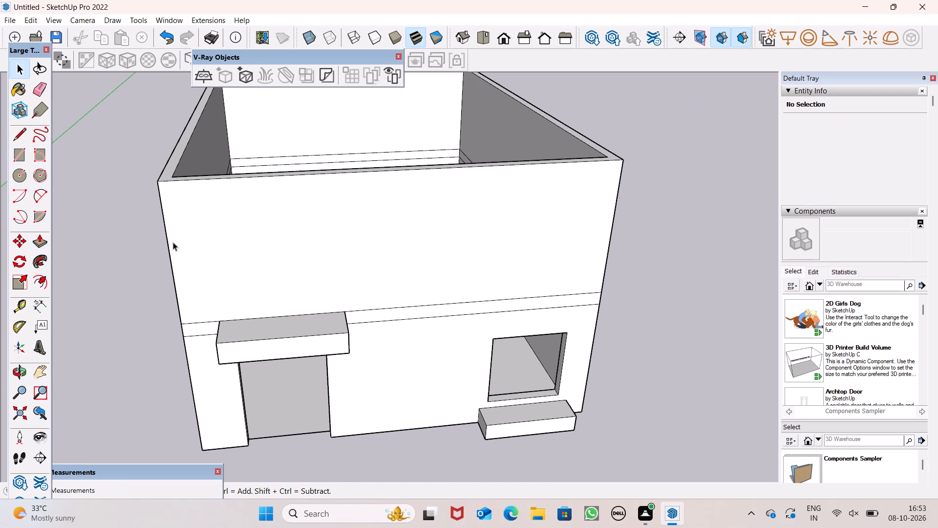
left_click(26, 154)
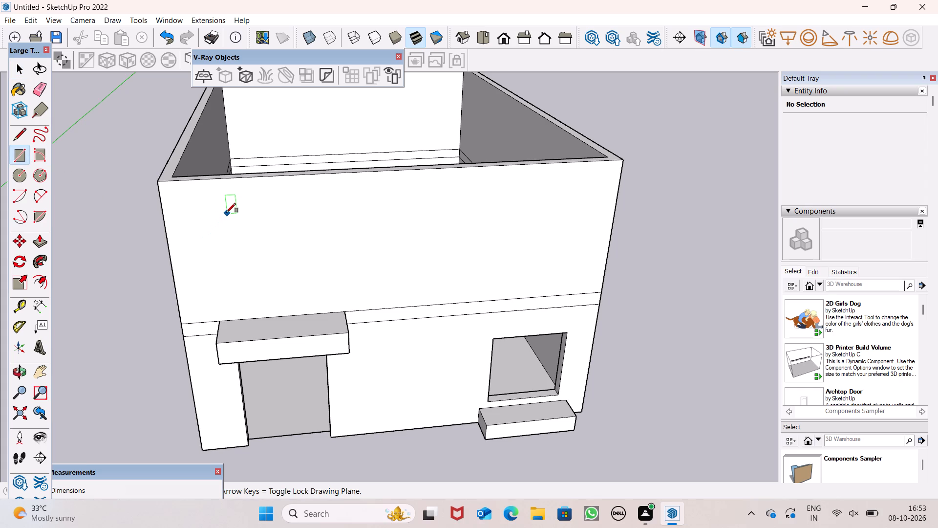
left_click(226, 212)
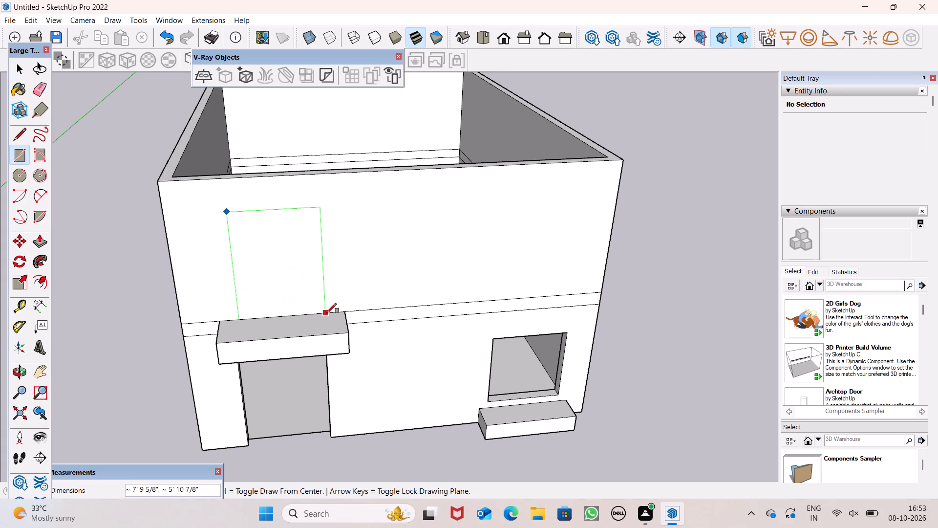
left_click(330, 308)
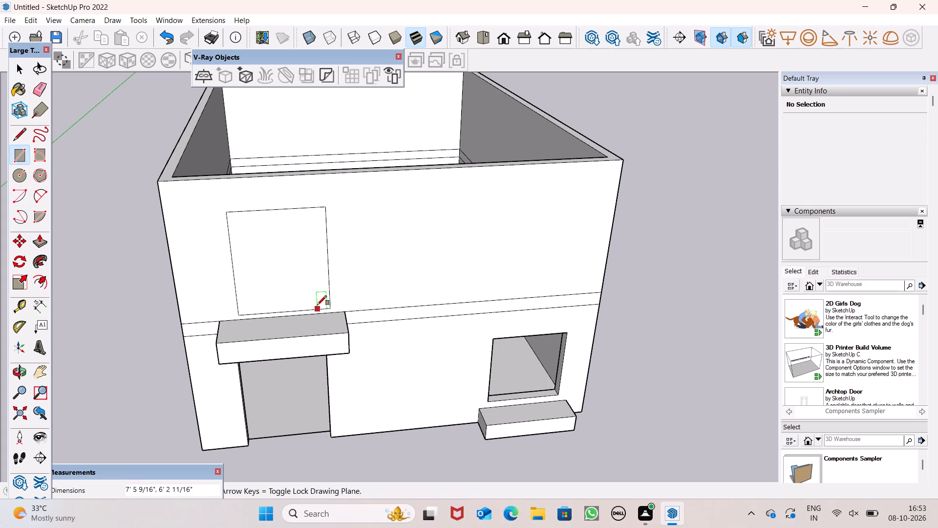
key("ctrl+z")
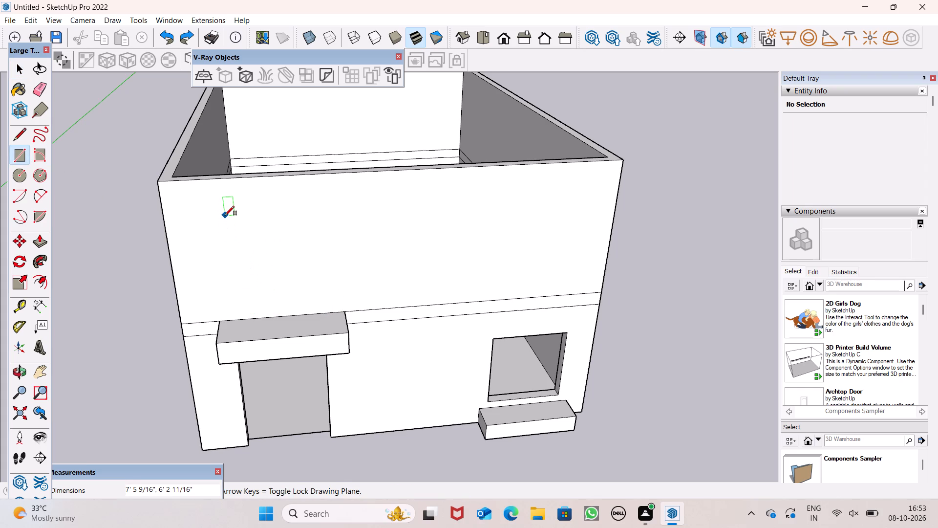
Draw an upper-storey doorway rectangle on the front wall, about 6' wide by 7.5' high, reaching down to the canopy's top.
left_click_drag(225, 216, 230, 220)
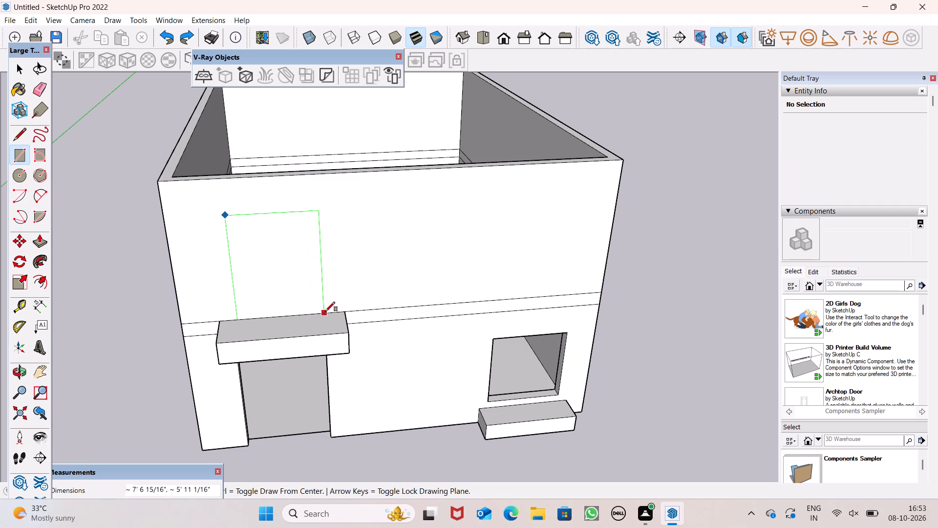
left_click(328, 310)
key("space")
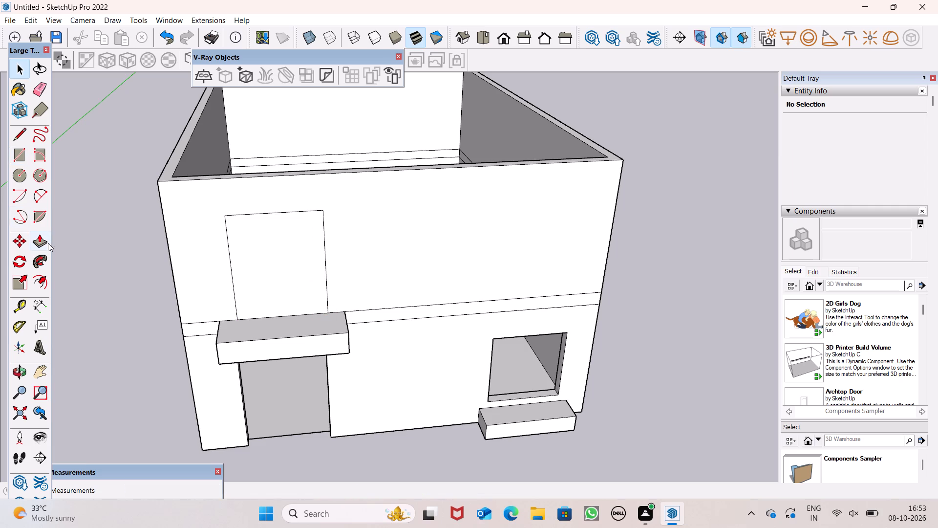
Push/Pull the upper rectangle inward 9" through the wall to cut the upper-storey doorway.
left_click(40, 243)
left_click_drag(263, 303, 267, 296)
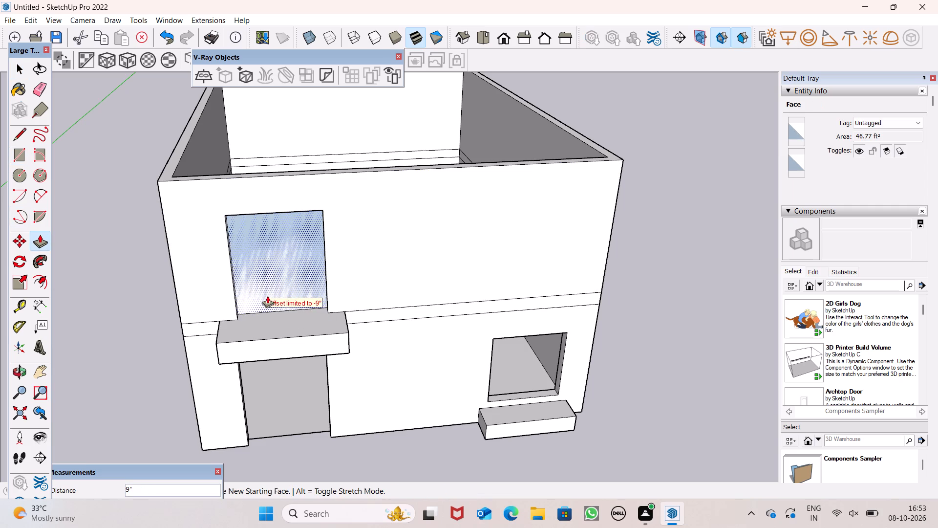
left_click_drag(267, 296, 271, 295)
key("space")
Draw a vertical line about 8' 8" long from the low block's left rear corner up to the band's lower edge.
scroll(247, 270, "down", 1)
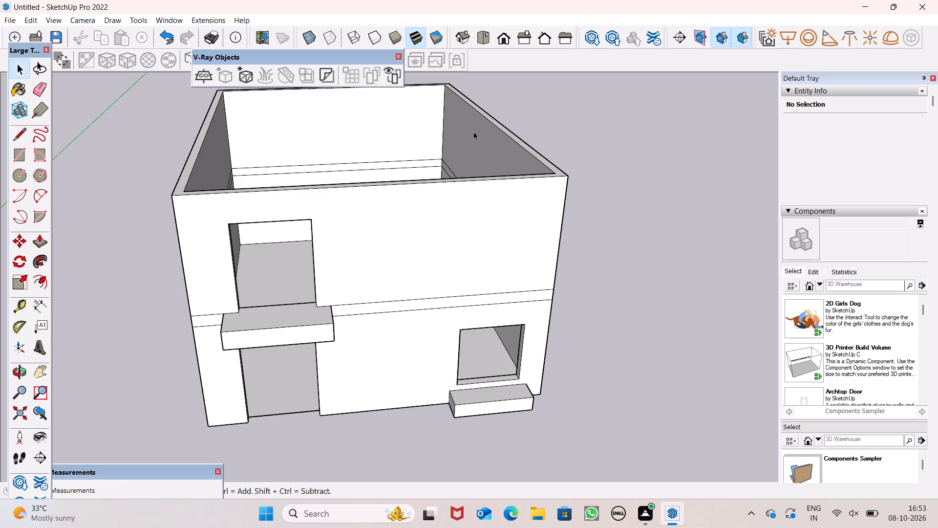
scroll(381, 198, "down", 4)
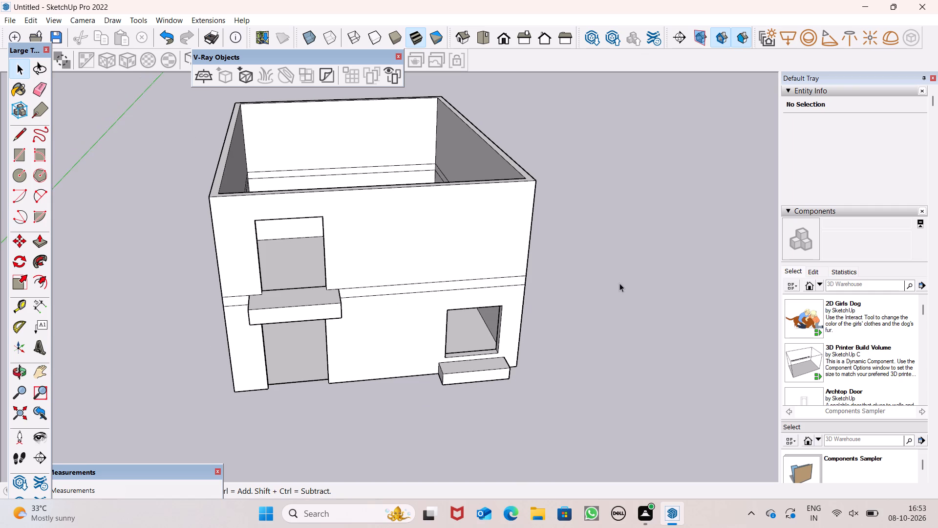
scroll(622, 290, "up", 2)
middle_click_drag(607, 317, 591, 346)
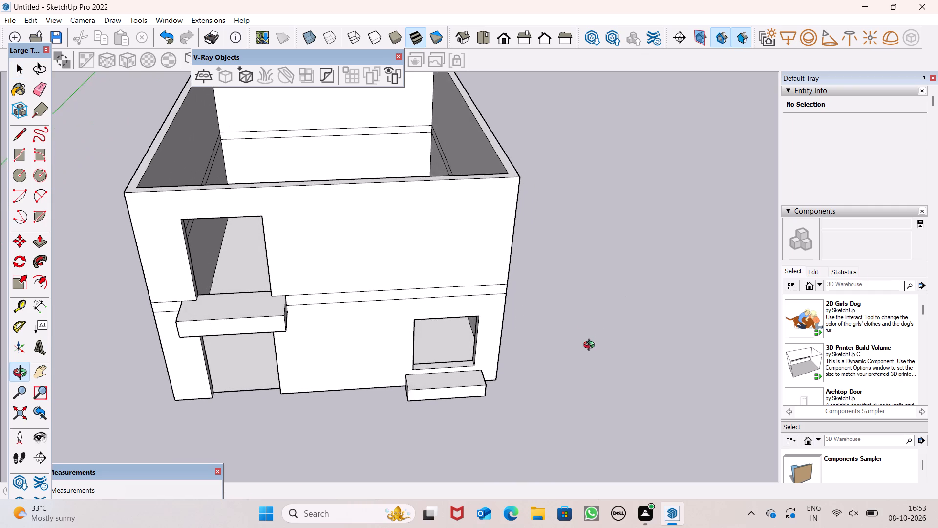
middle_click_drag(591, 346, 583, 318)
scroll(517, 287, "up", 3)
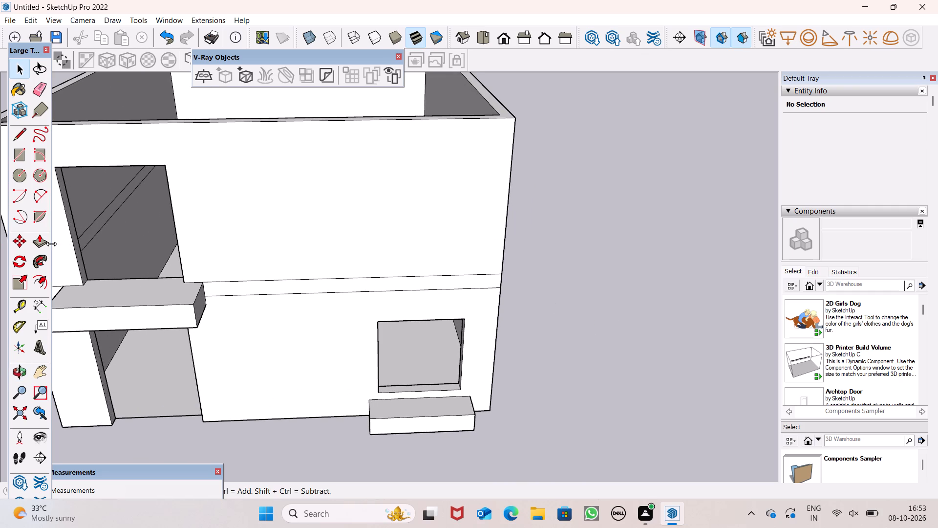
left_click(20, 131)
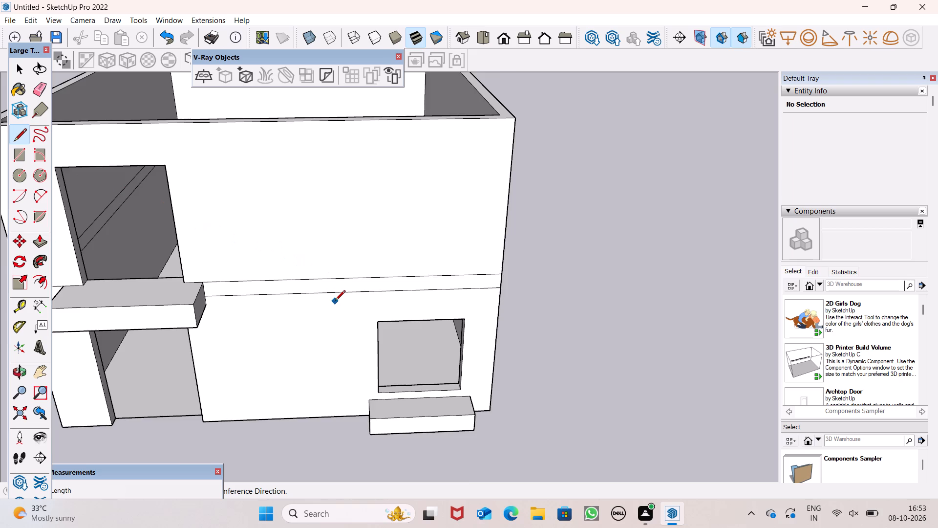
scroll(335, 301, "up", 3)
scroll(388, 319, "up", 2)
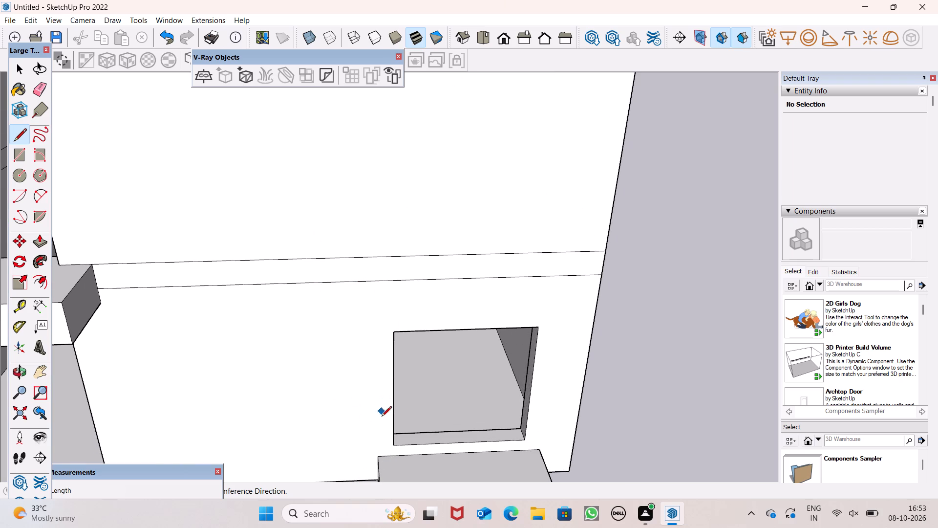
left_click_drag(382, 456, 382, 440)
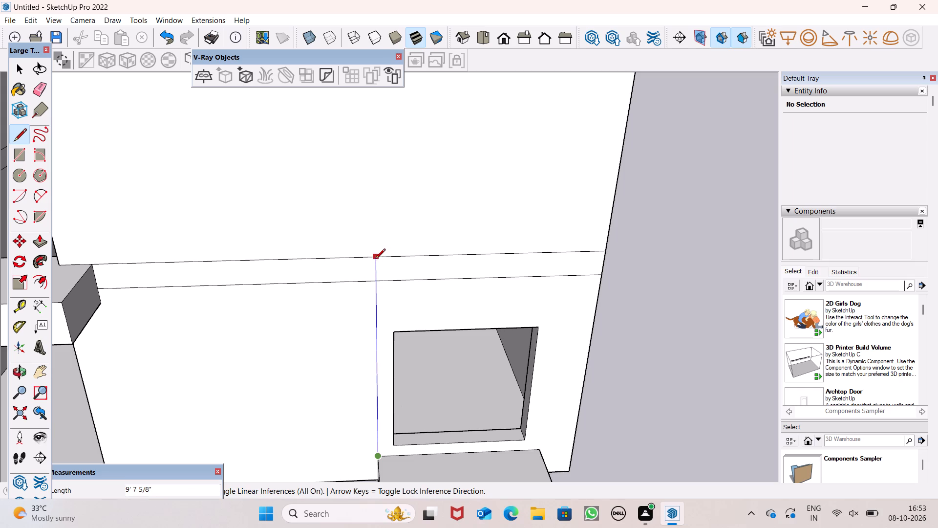
left_click(375, 283)
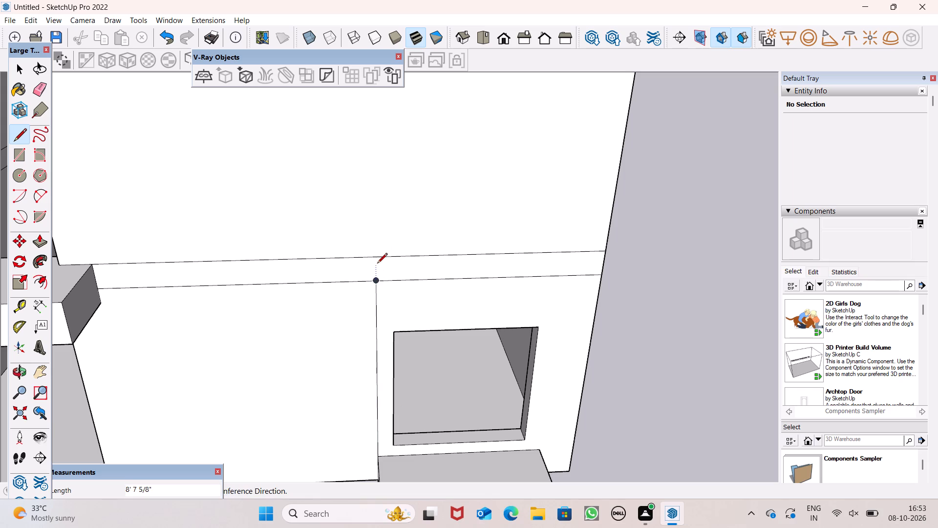
Draw a 1' vertical line across the band directly above the line rising from the block's left corner.
left_click(377, 257)
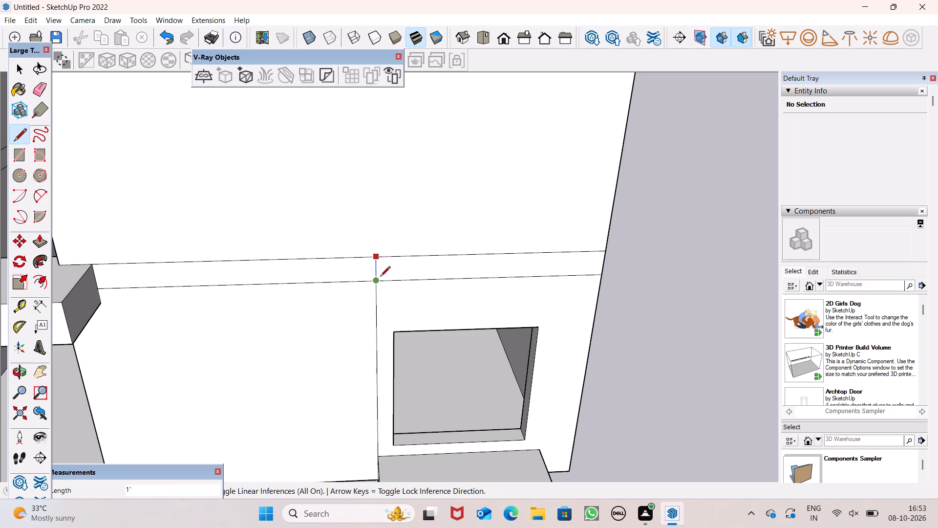
left_click(380, 277)
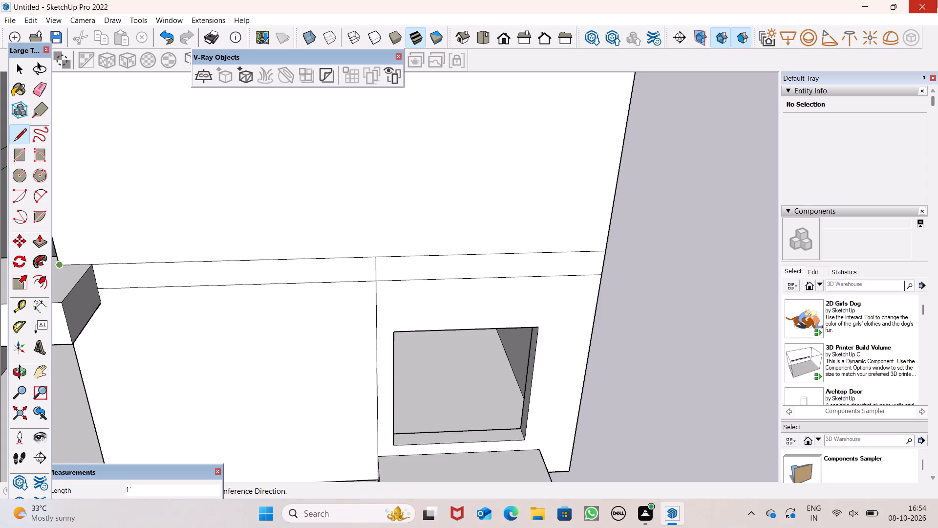
Draw a vertical line about 8' 8" long from the low block's right rear corner to the band, continuing it 1' across the band.
left_click_drag(538, 452, 538, 404)
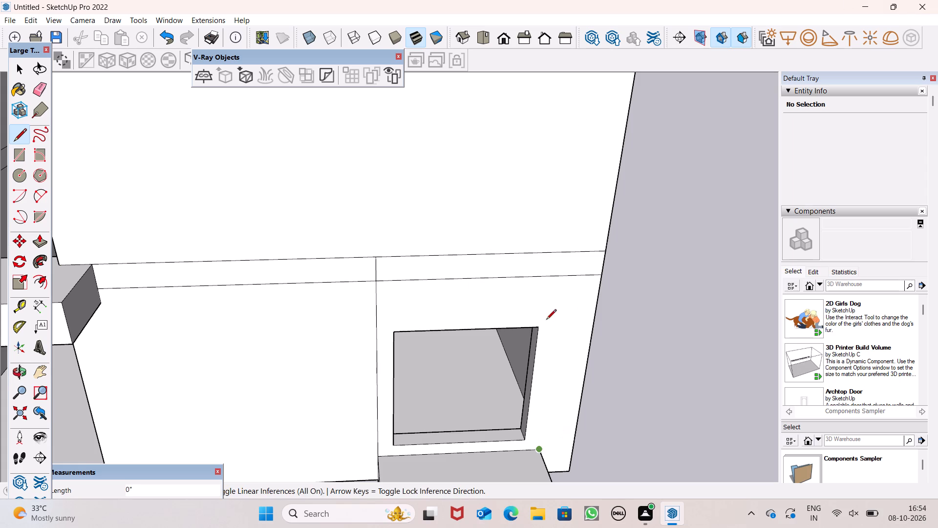
left_click(566, 276)
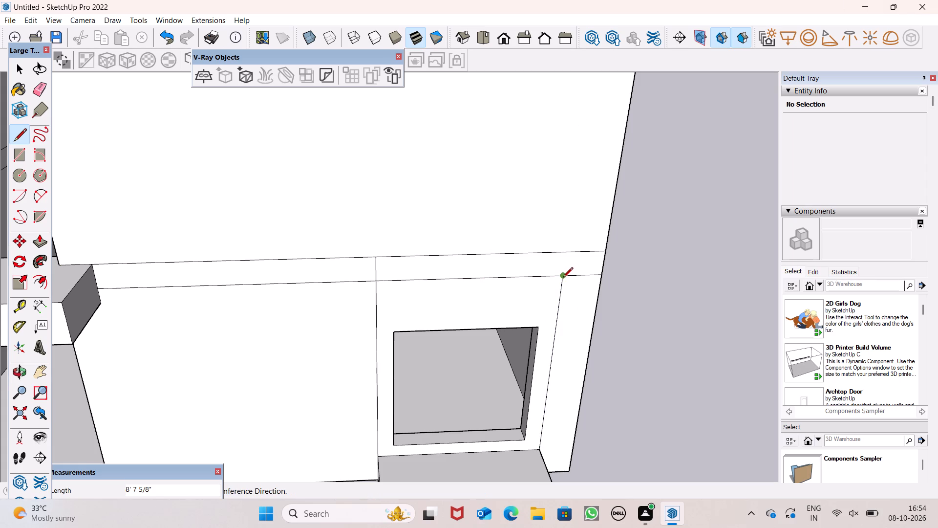
left_click(563, 278)
left_click(564, 250)
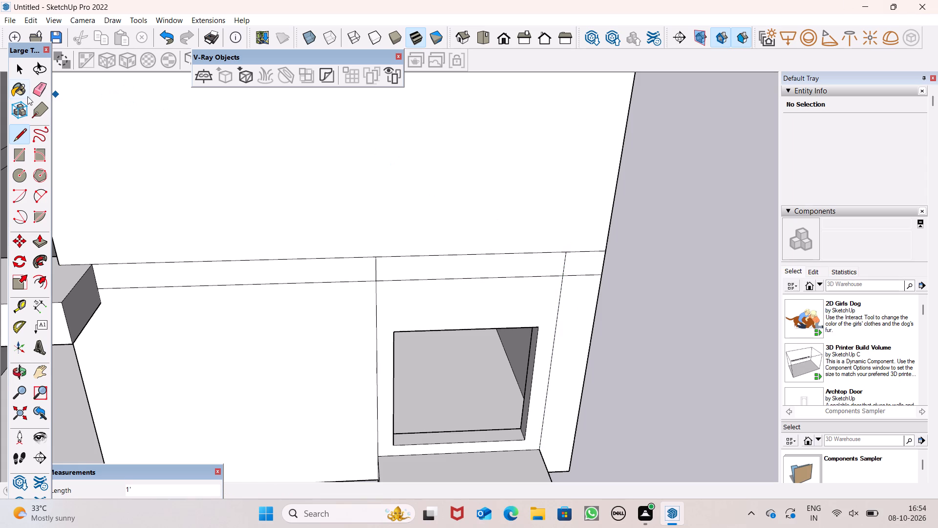
Erase the two vertical helper lines between the low block's rear corners and the band's lower edge.
left_click(38, 92)
left_click_drag(367, 303, 386, 302)
left_click_drag(568, 307, 553, 311)
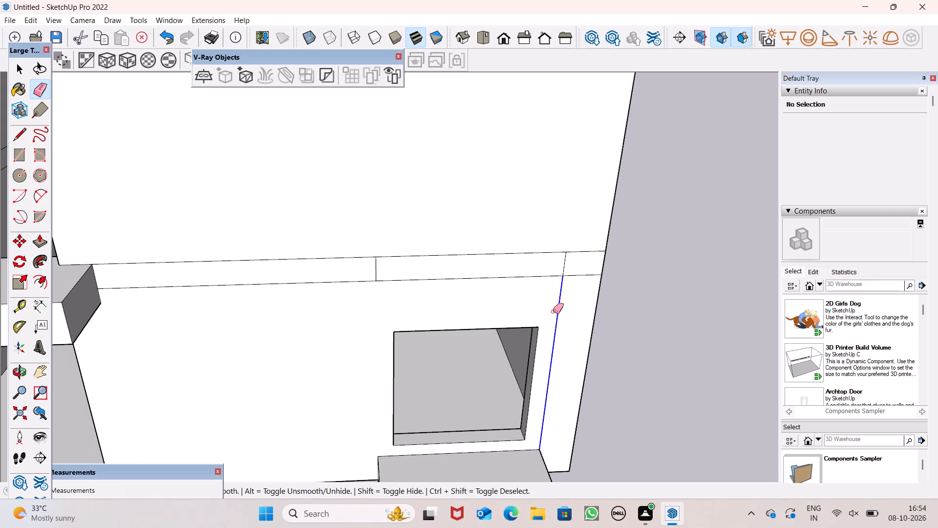
left_click_drag(553, 311, 549, 308)
Push/Pull the band section above the window outward to match the existing canopy's projection.
left_click(44, 240)
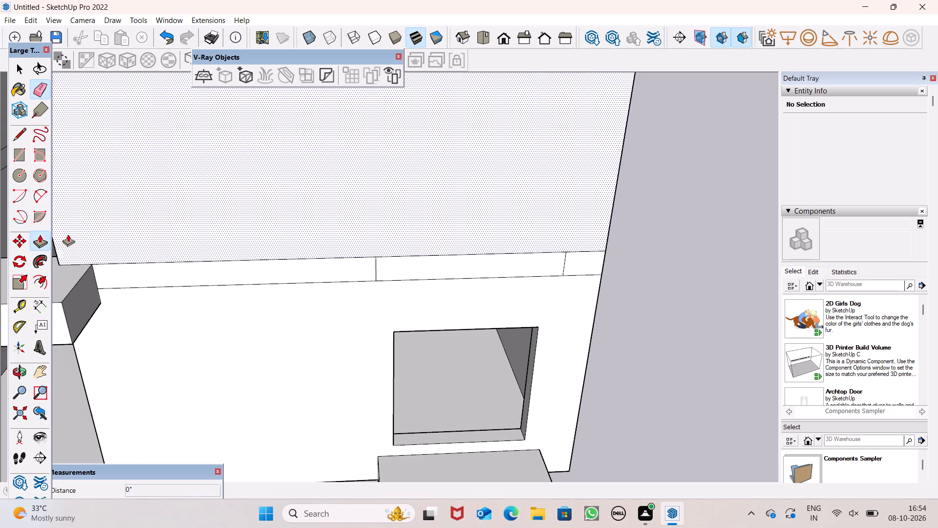
scroll(411, 206, "down", 2)
scroll(411, 206, "up", 1)
scroll(411, 206, "down", 3)
left_click_drag(431, 248, 377, 272)
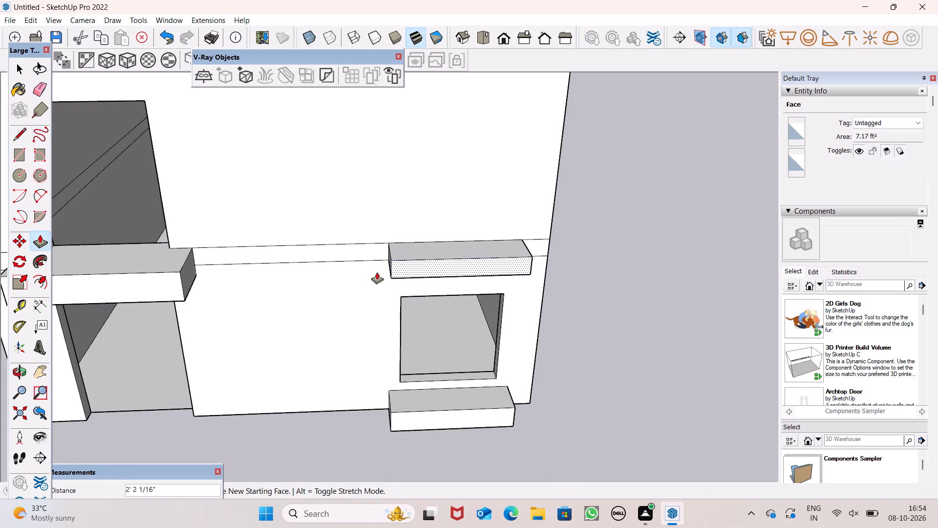
left_click_drag(377, 272, 173, 279)
Push/Pull the window canopy's underside down about 7 3/16" to line up with the doorway canopy's underside.
middle_click_drag(271, 288, 283, 243)
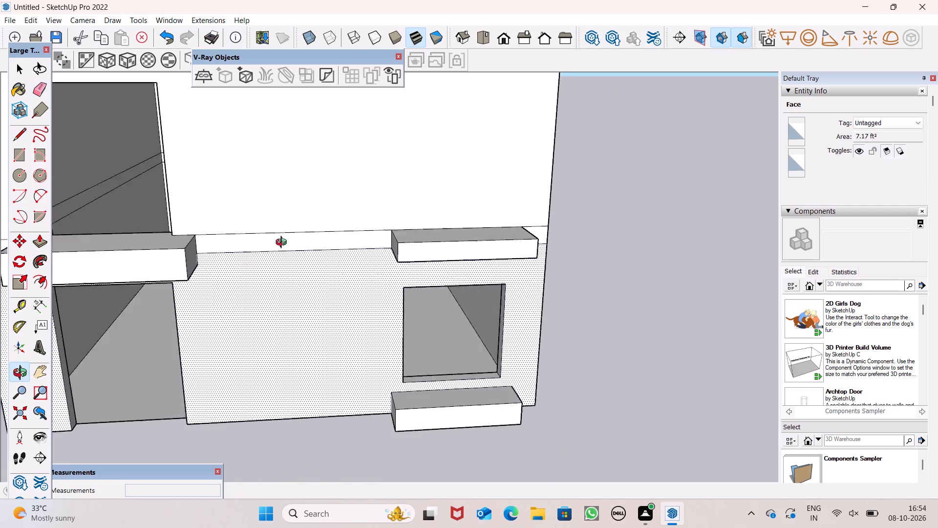
middle_click_drag(283, 243, 326, 115)
left_click_drag(422, 213, 299, 219)
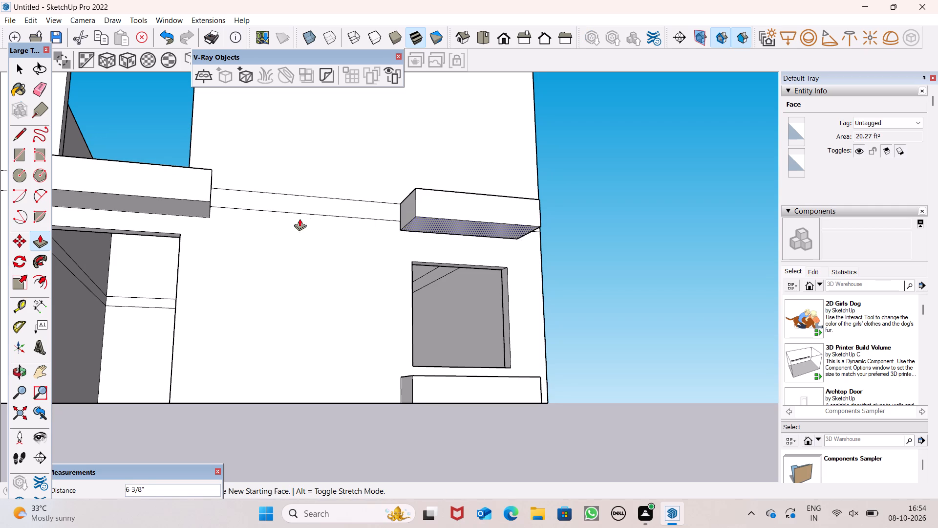
left_click_drag(299, 219, 204, 205)
scroll(338, 219, "down", 5)
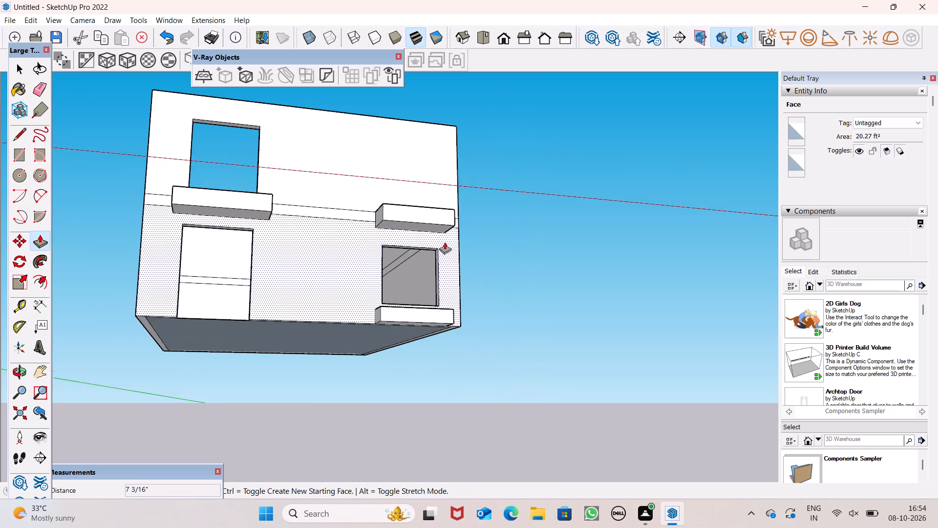
scroll(445, 242, "down", 5)
middle_click_drag(501, 242, 435, 331)
key("space")
Draw an upper-storey rectangle about 5' 7" wide by 7' 10" high on the front wall, just above the window canopy.
scroll(455, 227, "up", 1)
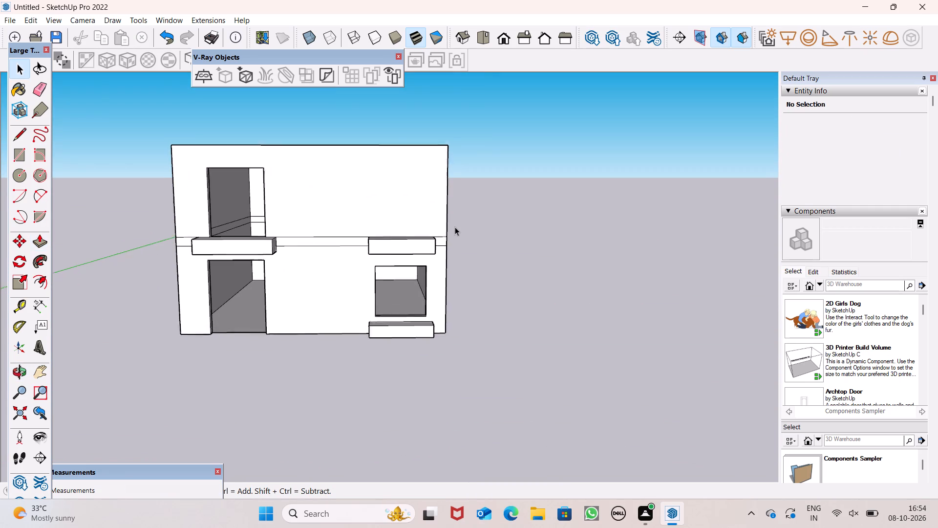
scroll(455, 227, "up", 2)
middle_click_drag(455, 231, 450, 256)
scroll(433, 293, "up", 4)
scroll(431, 286, "down", 2)
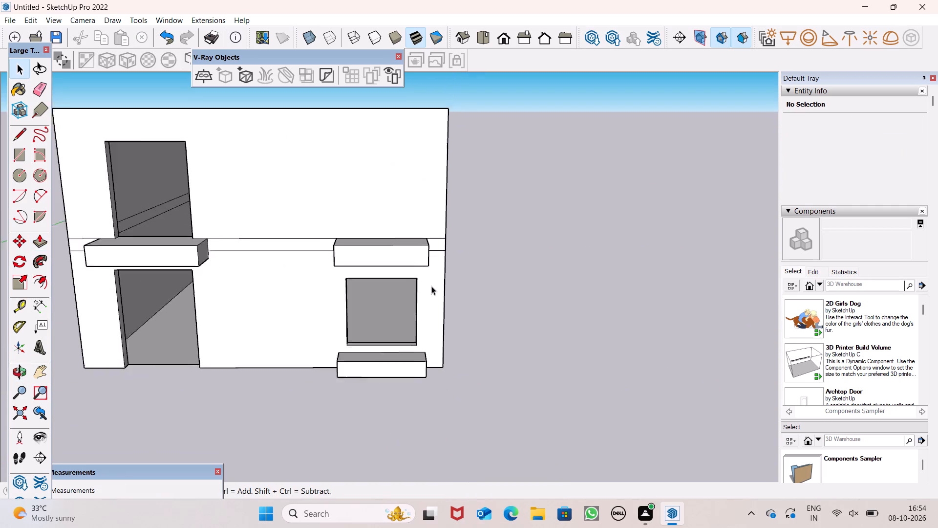
scroll(431, 286, "down", 3)
scroll(431, 286, "up", 1)
middle_click_drag(436, 288, 436, 300)
scroll(418, 201, "up", 5)
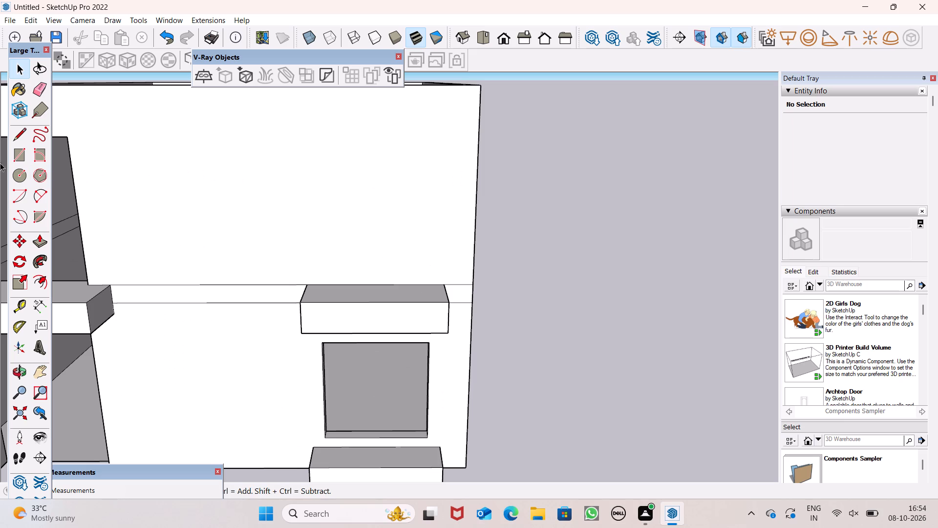
left_click(25, 155)
scroll(446, 196, "down", 5)
scroll(421, 195, "up", 4)
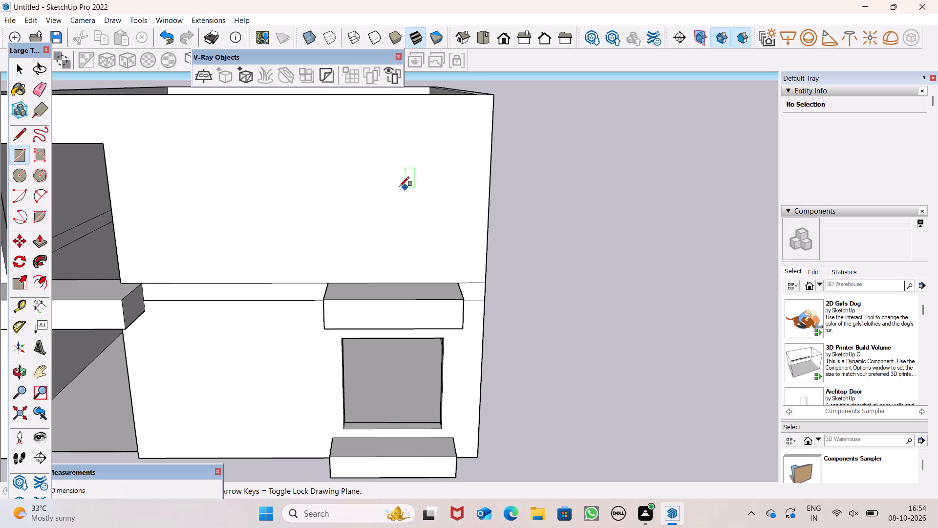
left_click_drag(341, 136, 346, 136)
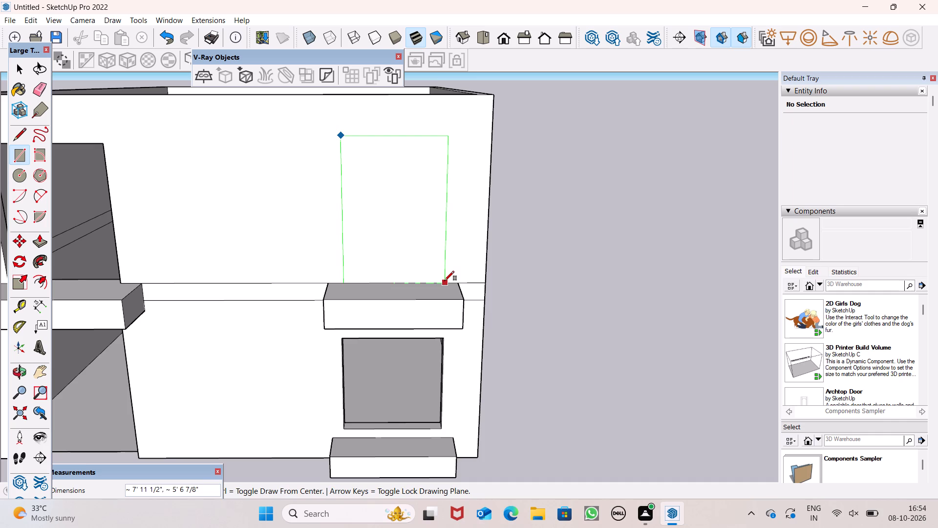
scroll(437, 275, "up", 6)
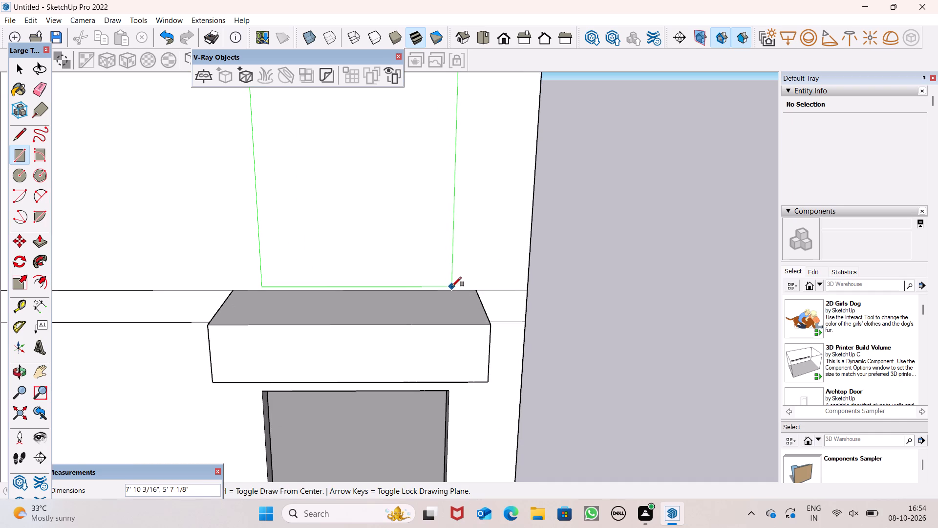
left_click(452, 286)
key("space")
Push/Pull the new rectangle inward through the wall to cut the opening above the window canopy.
scroll(444, 269, "down", 7)
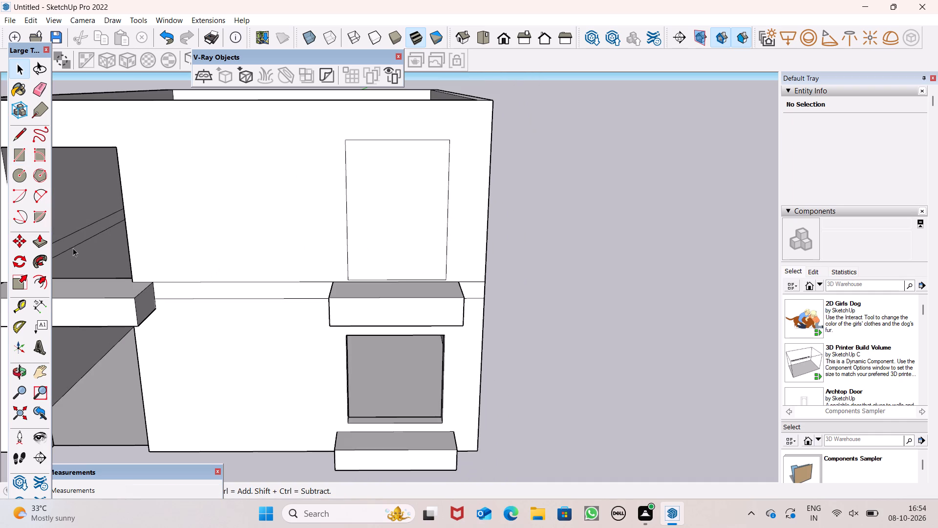
left_click_drag(34, 240, 48, 240)
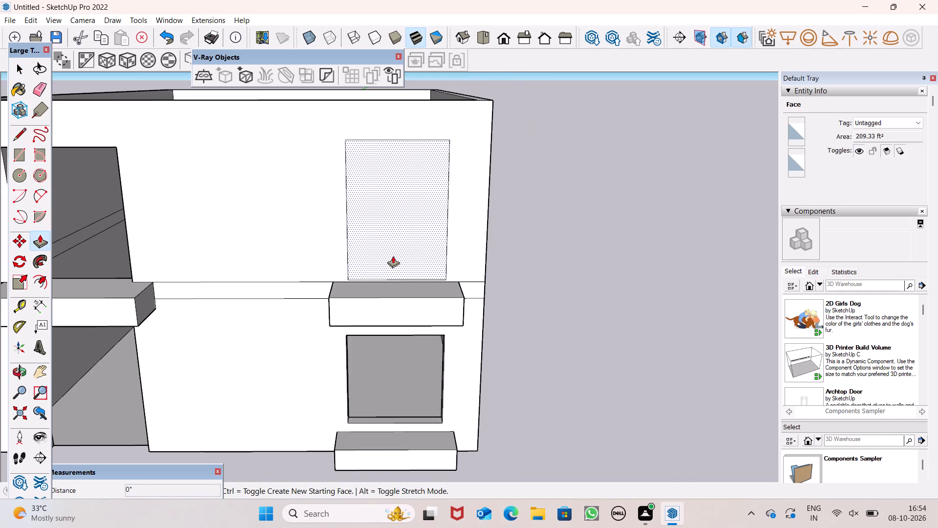
left_click_drag(393, 256, 403, 249)
key("space")
Examine the building's front openings and canopies from several angles.
scroll(443, 240, "down", 5)
scroll(499, 243, "down", 2)
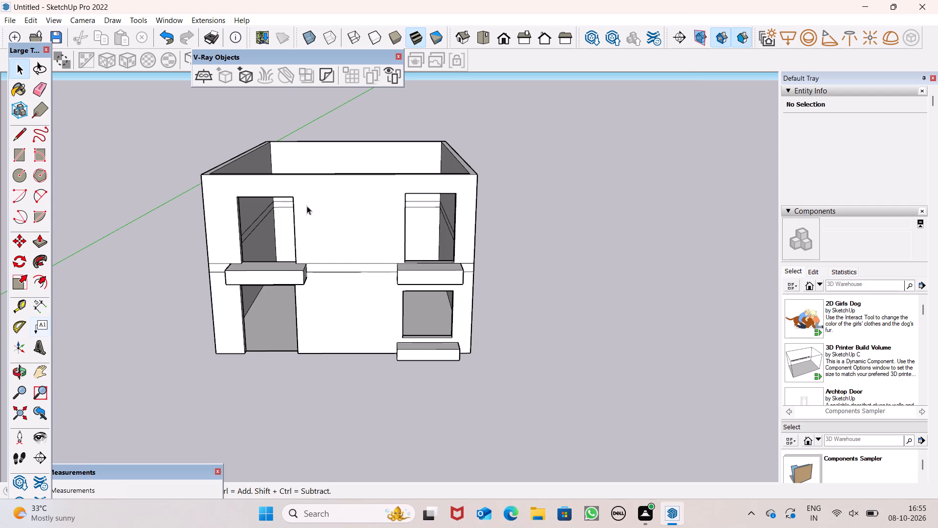
scroll(212, 129, "down", 4)
scroll(467, 175, "down", 3)
scroll(492, 209, "up", 1)
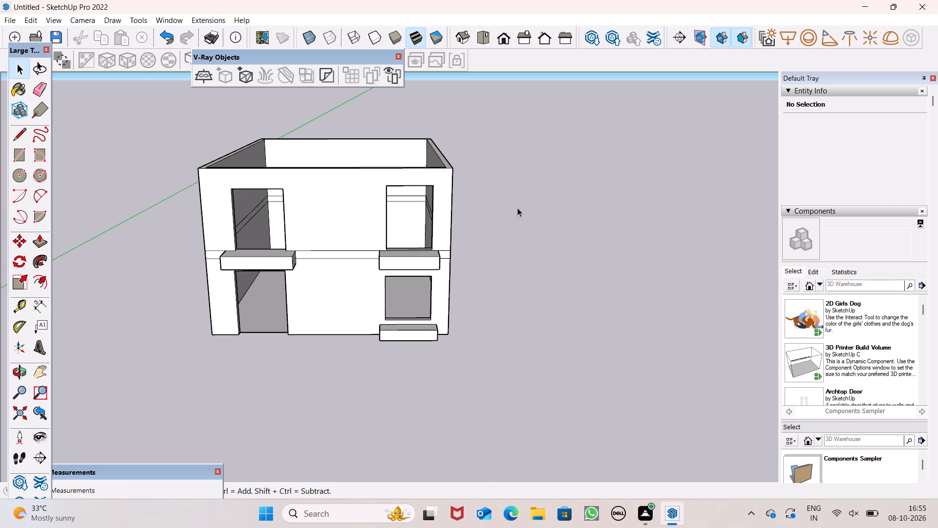
scroll(518, 216, "down", 5)
middle_click_drag(442, 252, 508, 273)
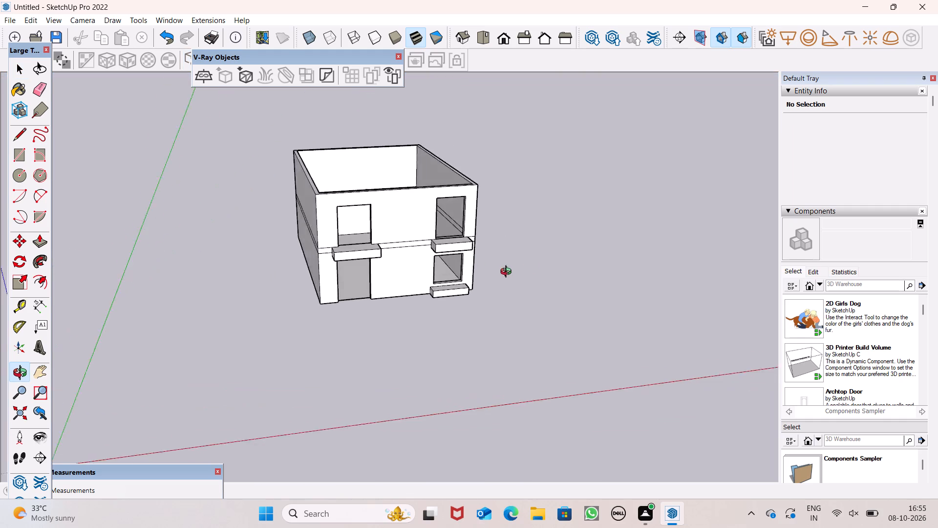
middle_click_drag(508, 273, 525, 266)
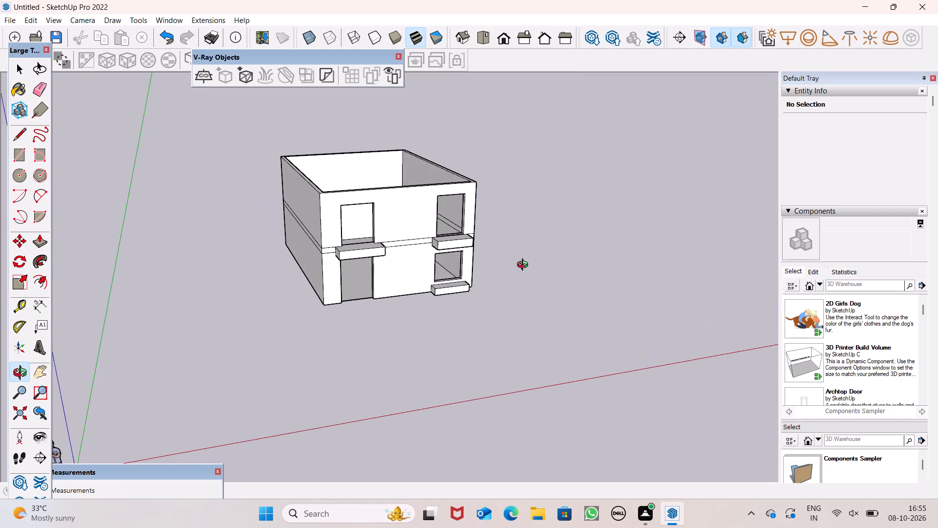
middle_click_drag(525, 266, 424, 211)
scroll(341, 160, "down", 3)
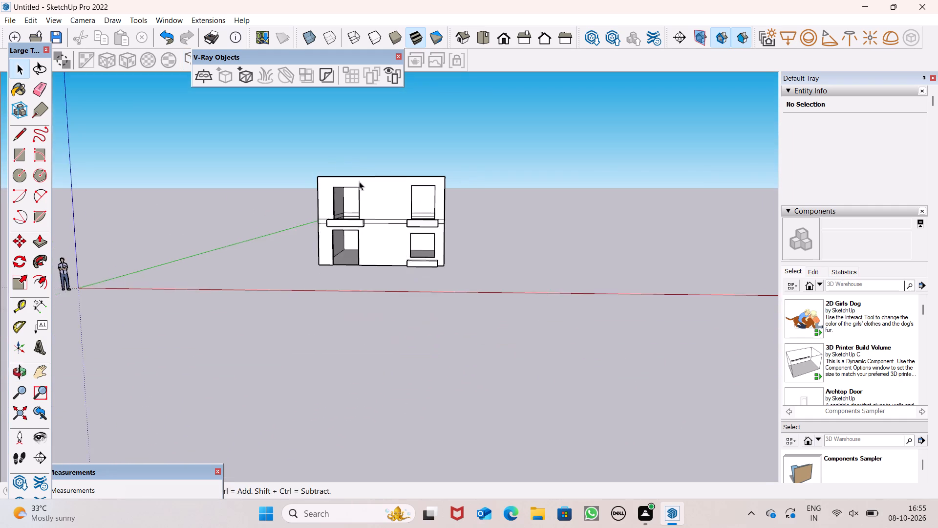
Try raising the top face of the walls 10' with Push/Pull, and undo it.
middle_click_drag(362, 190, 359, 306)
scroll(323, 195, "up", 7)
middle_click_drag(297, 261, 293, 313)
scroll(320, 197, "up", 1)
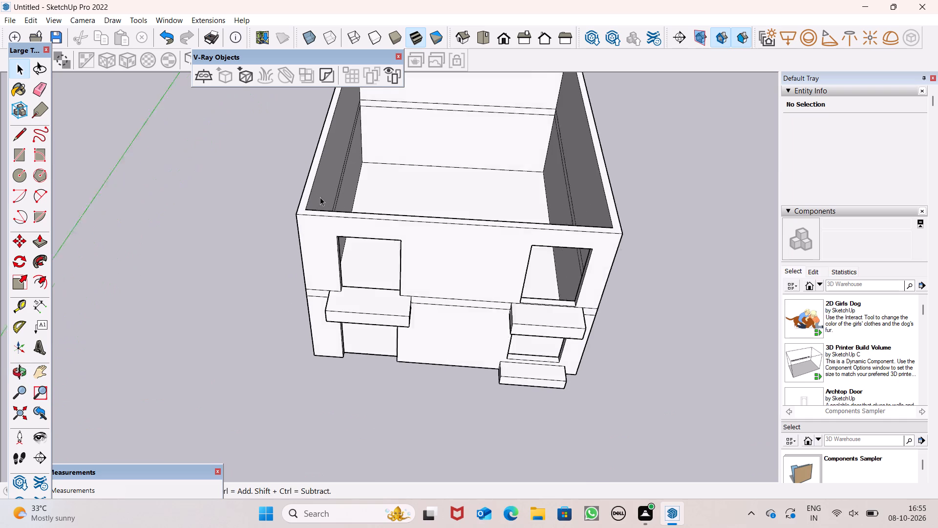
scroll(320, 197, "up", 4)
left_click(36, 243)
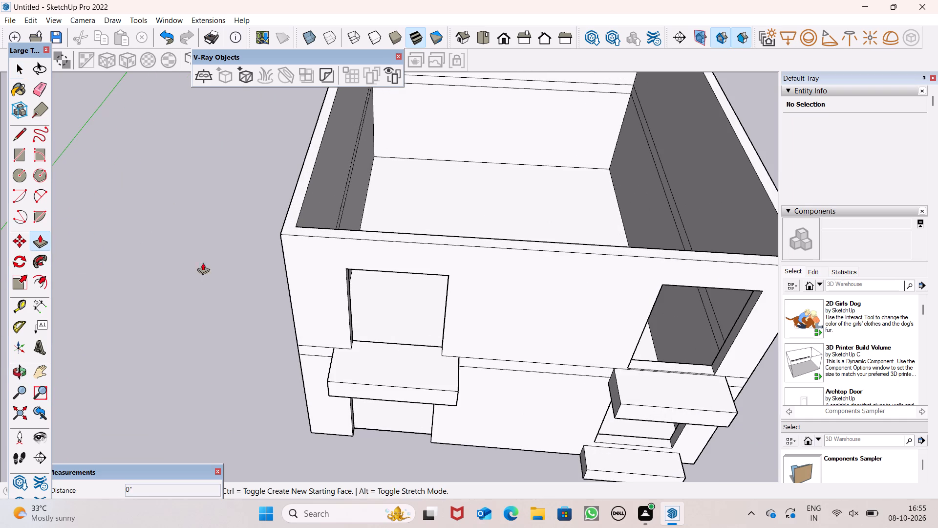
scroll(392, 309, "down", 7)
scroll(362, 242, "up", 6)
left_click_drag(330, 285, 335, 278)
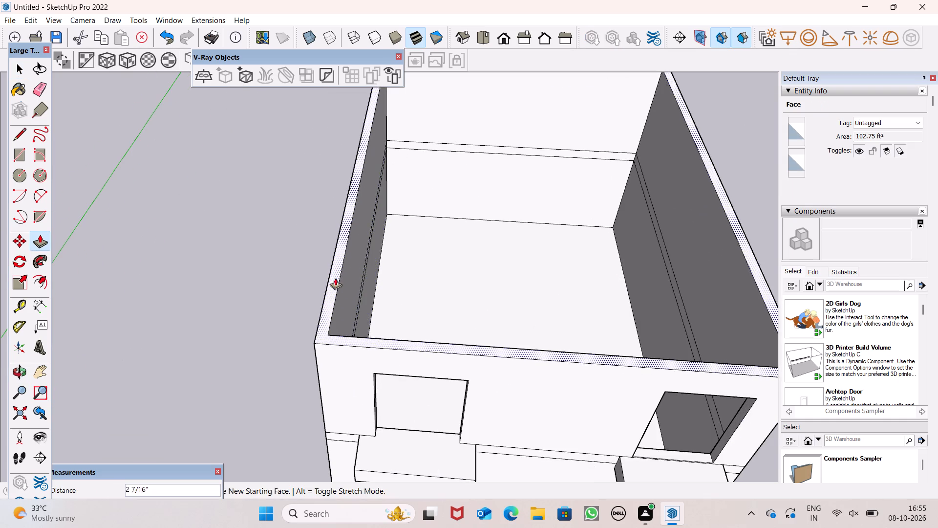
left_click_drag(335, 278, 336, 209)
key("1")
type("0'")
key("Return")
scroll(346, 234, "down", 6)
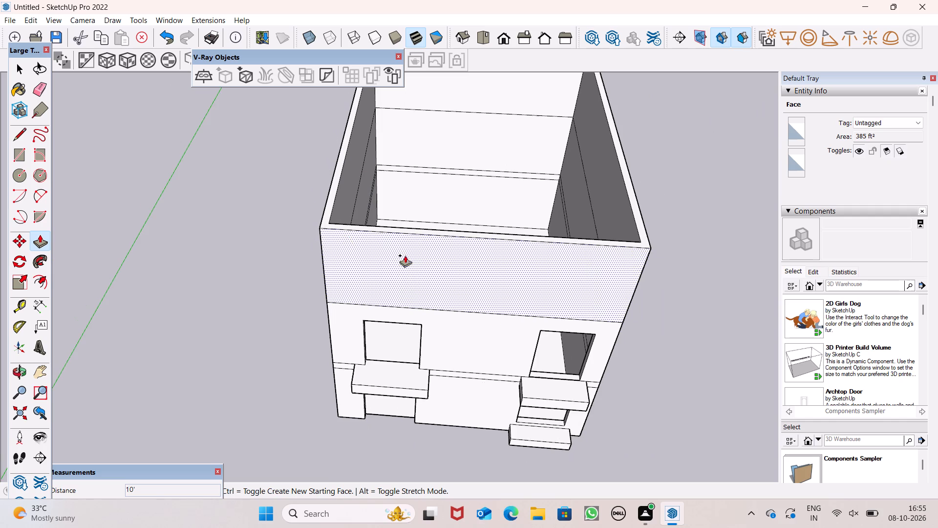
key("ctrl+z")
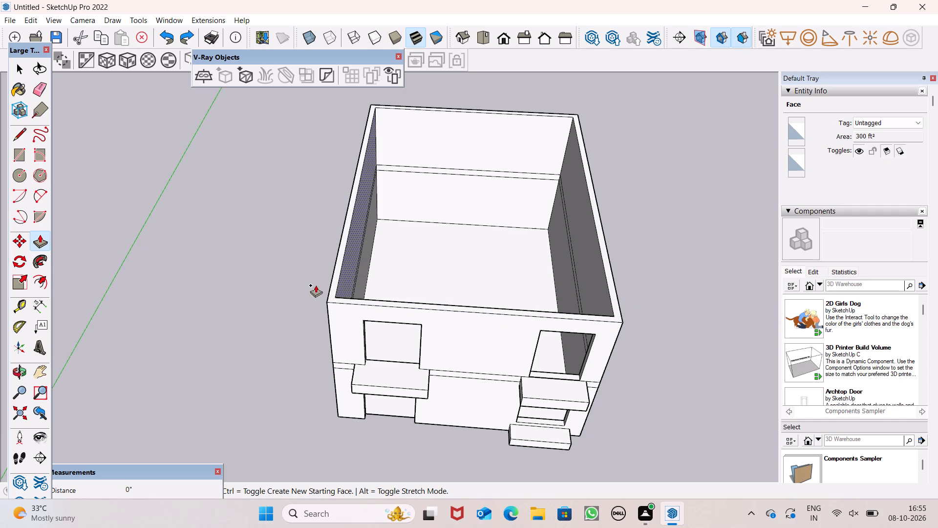
Push/Pull the top face of the walls up 1' to form a second band around the building.
left_click_drag(333, 286, 335, 246)
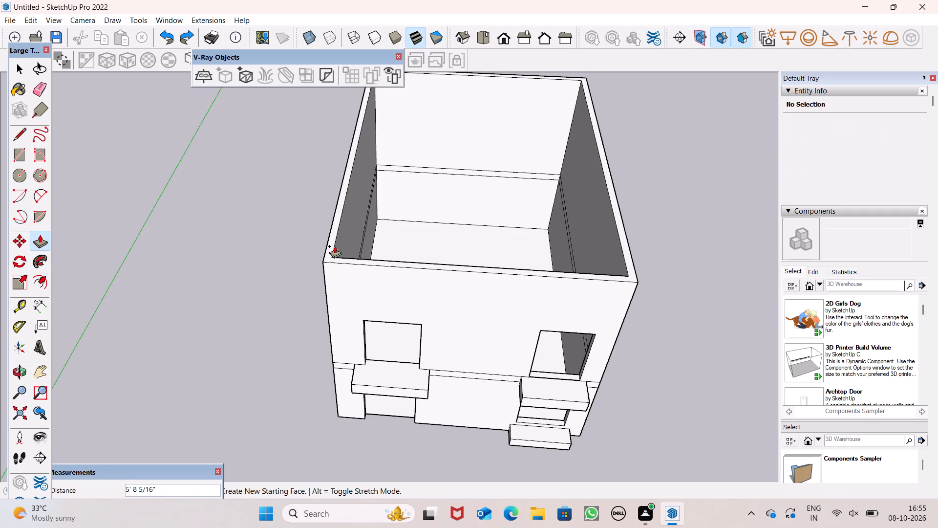
left_click_drag(335, 246, 335, 245)
key("1")
key("apostrophe")
key("Return")
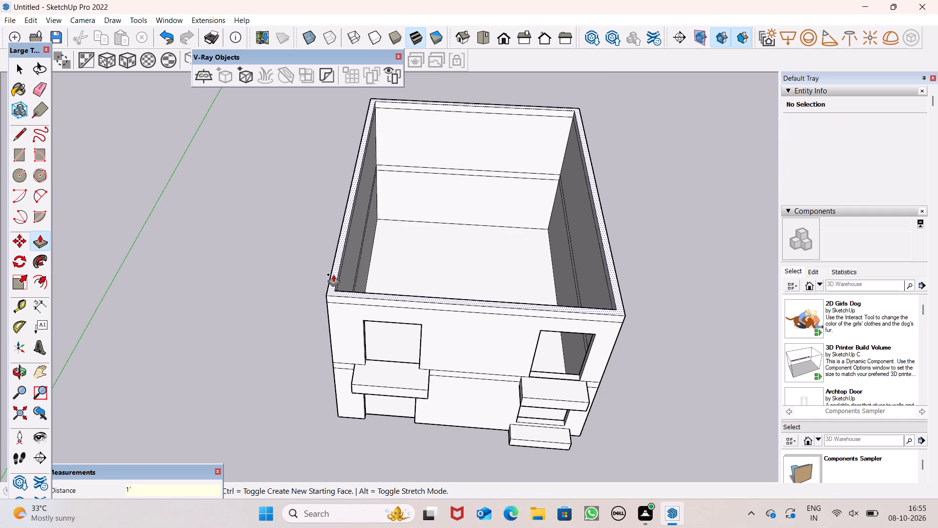
Push/Pull the top face of the walls up another 10' for the third storey.
left_click_drag(334, 275, 336, 224)
type("10'")
key("Return")
key("space")
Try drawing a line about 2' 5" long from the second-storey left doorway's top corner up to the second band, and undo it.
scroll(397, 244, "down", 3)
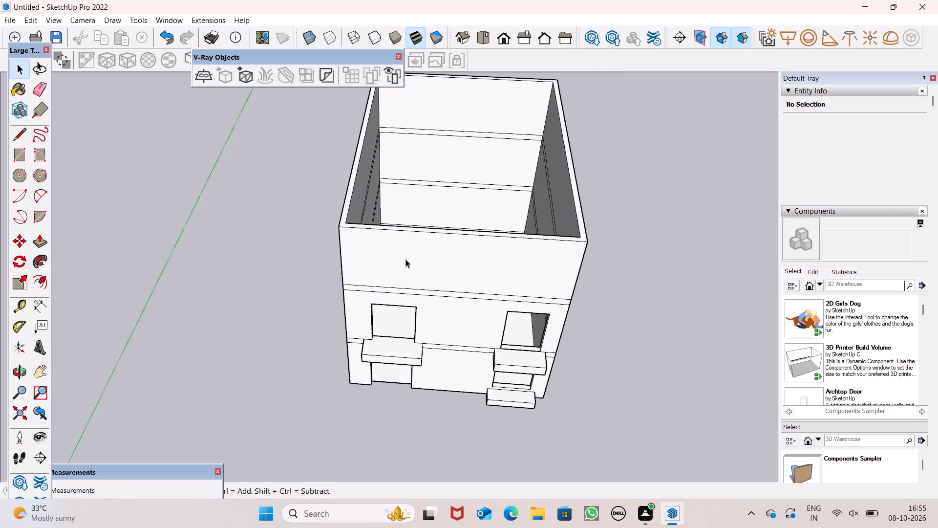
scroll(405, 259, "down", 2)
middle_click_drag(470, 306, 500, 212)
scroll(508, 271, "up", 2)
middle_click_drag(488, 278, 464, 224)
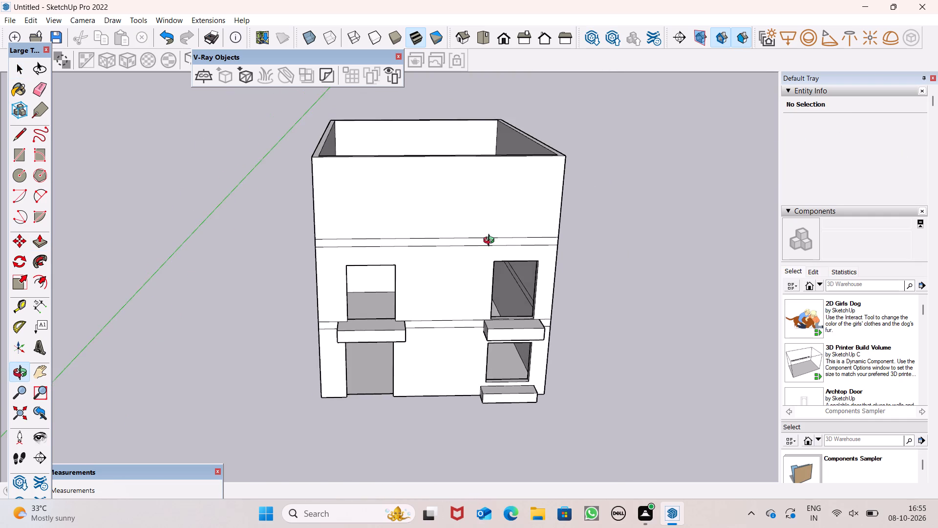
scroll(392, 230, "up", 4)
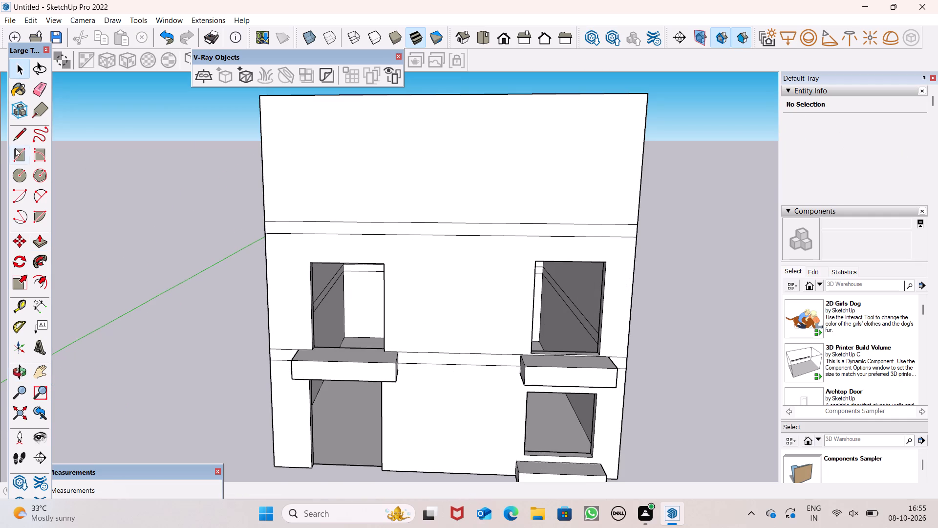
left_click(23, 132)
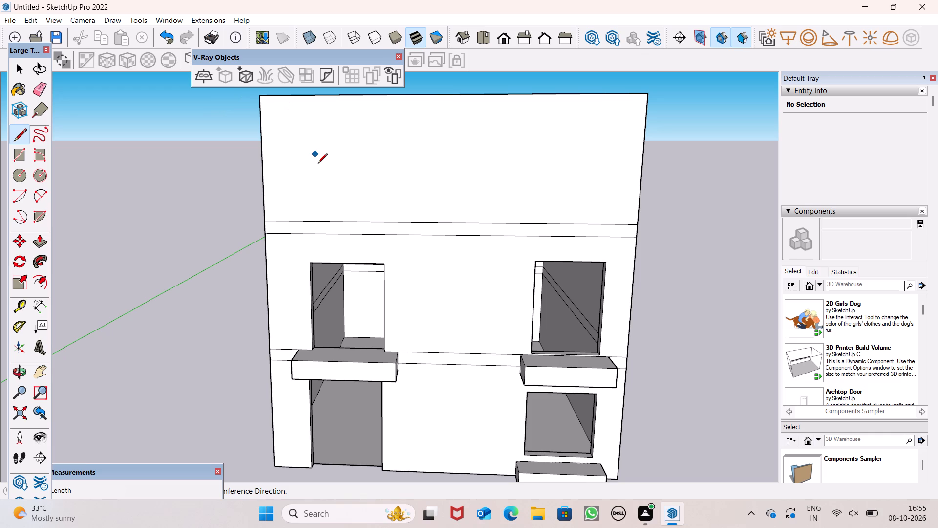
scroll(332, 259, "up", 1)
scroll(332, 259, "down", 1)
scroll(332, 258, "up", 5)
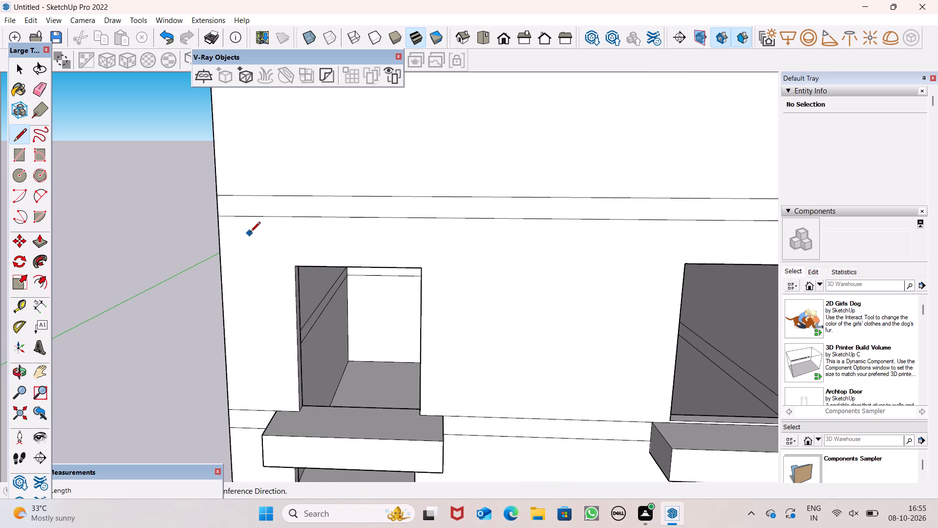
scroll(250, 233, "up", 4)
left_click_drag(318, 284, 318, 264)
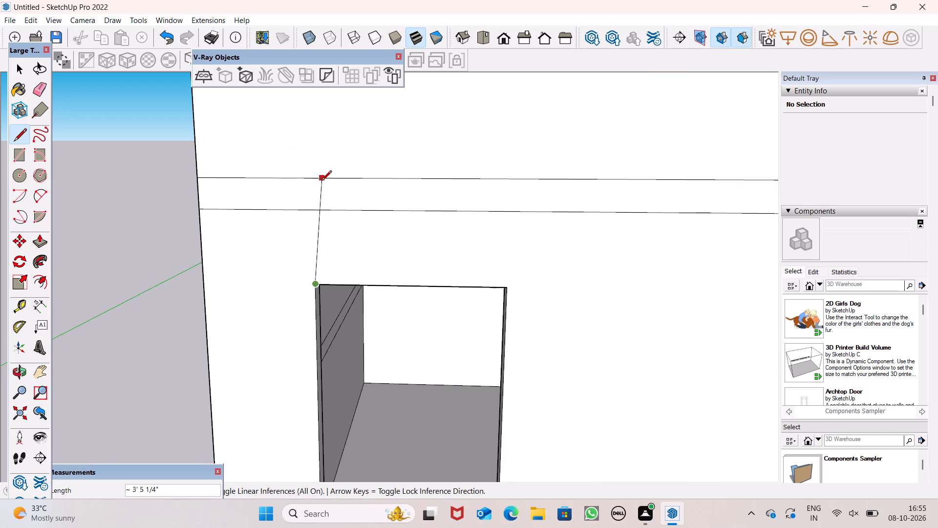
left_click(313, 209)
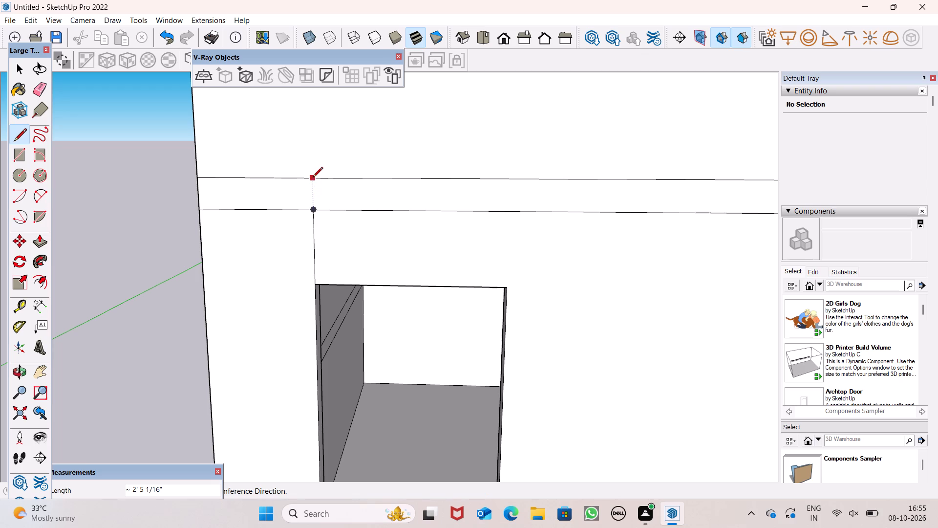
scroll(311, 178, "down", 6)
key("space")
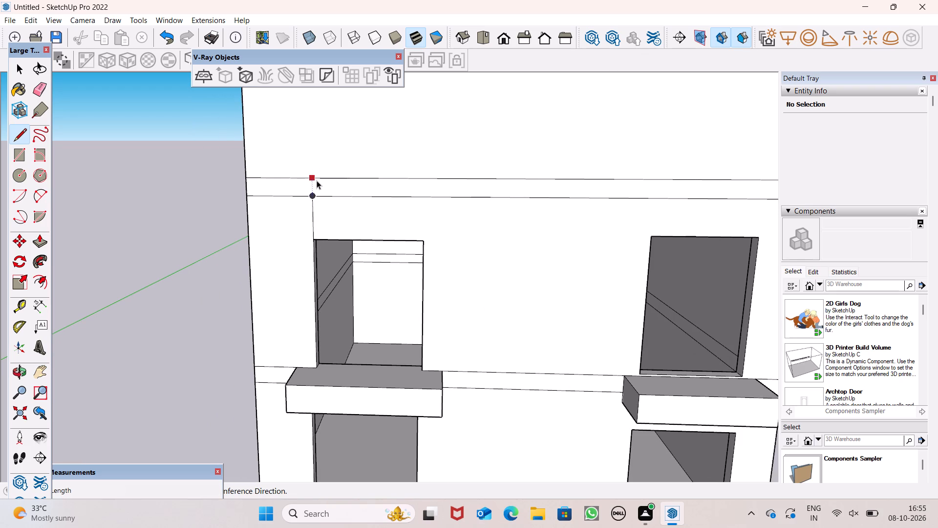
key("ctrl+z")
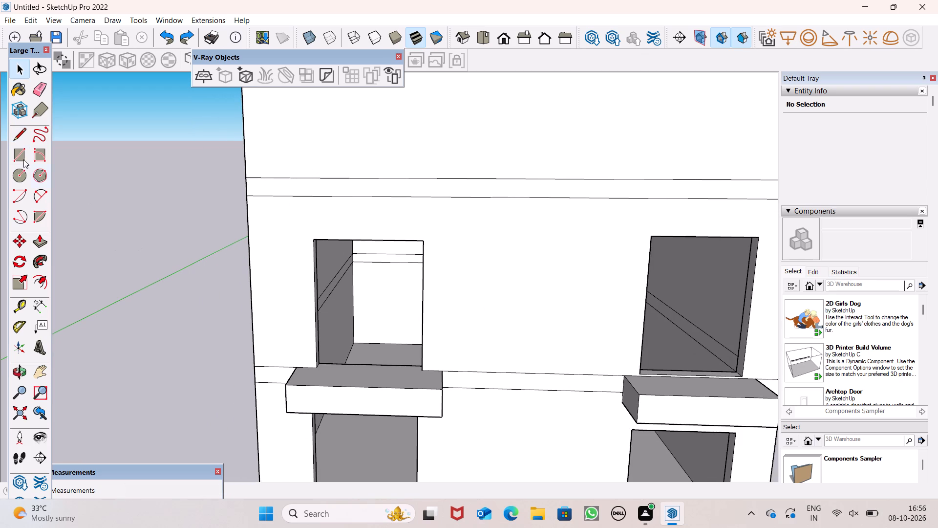
Draw vertical lines from both back corners of the left canopy, 10' up to the second band and 1' across it.
left_click(19, 133)
left_click(302, 366)
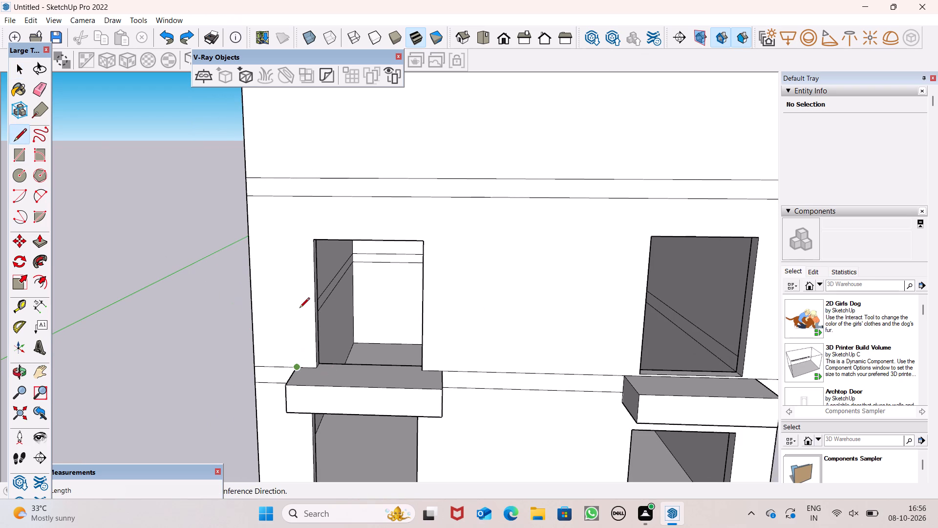
left_click(295, 198)
left_click(289, 177)
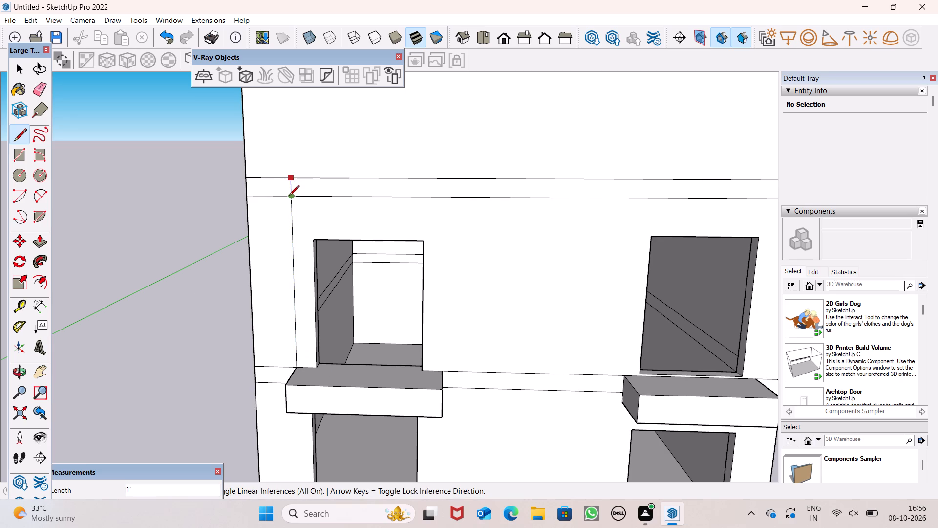
left_click(289, 196)
left_click_drag(444, 369, 444, 349)
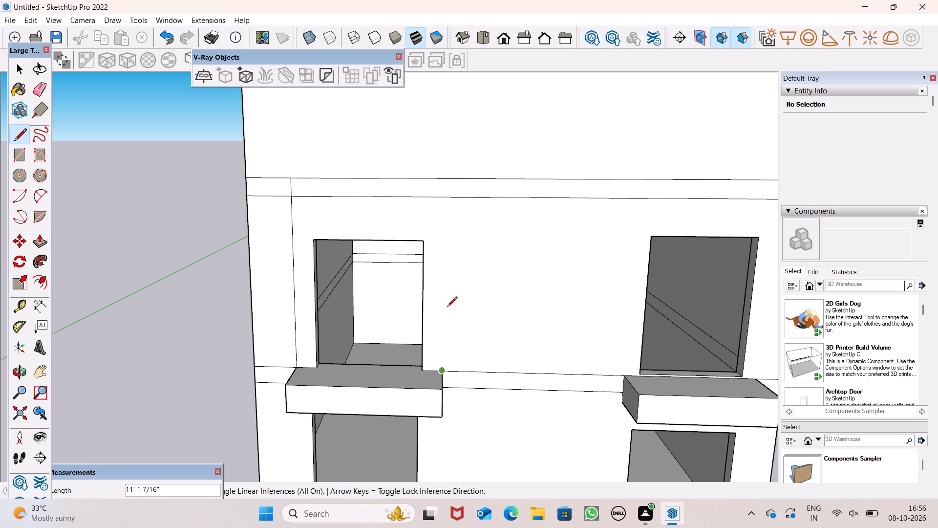
left_click(447, 199)
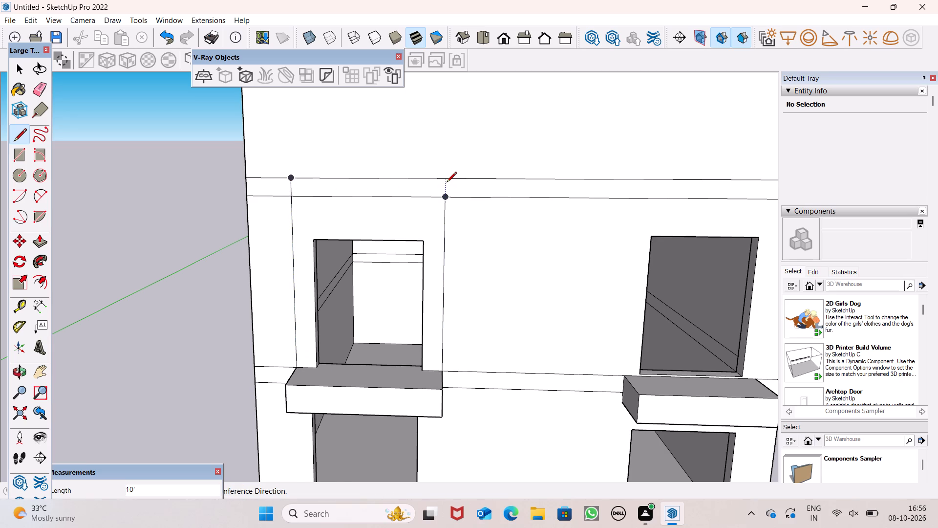
left_click(447, 176)
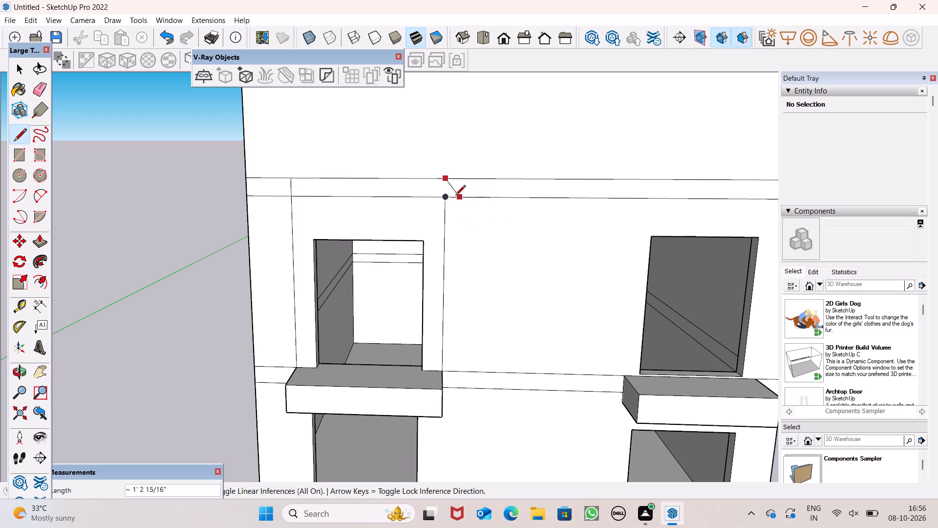
left_click(446, 198)
Draw vertical lines from both back corners of the upper right canopy, 10' up to the second band and 1' across it.
scroll(360, 260, "down", 8)
scroll(539, 254, "up", 3)
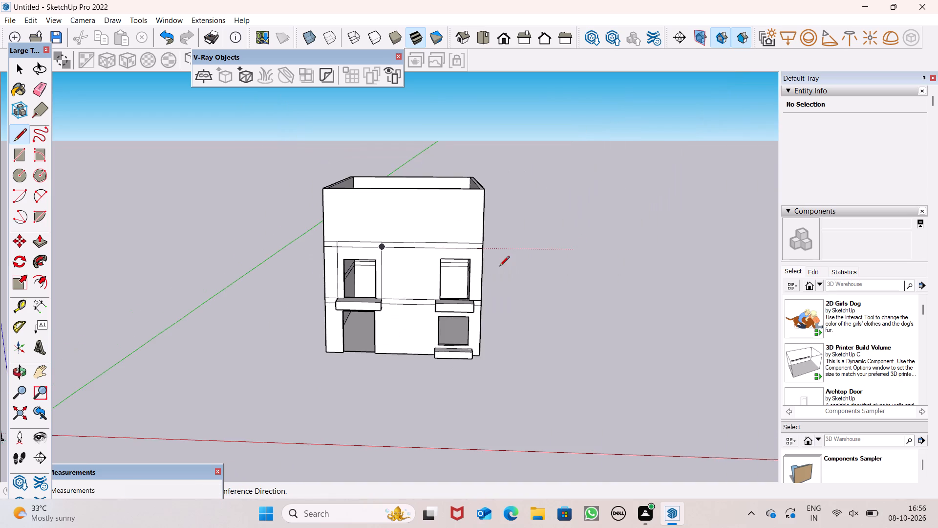
scroll(499, 267, "up", 10)
left_click_drag(362, 361, 363, 320)
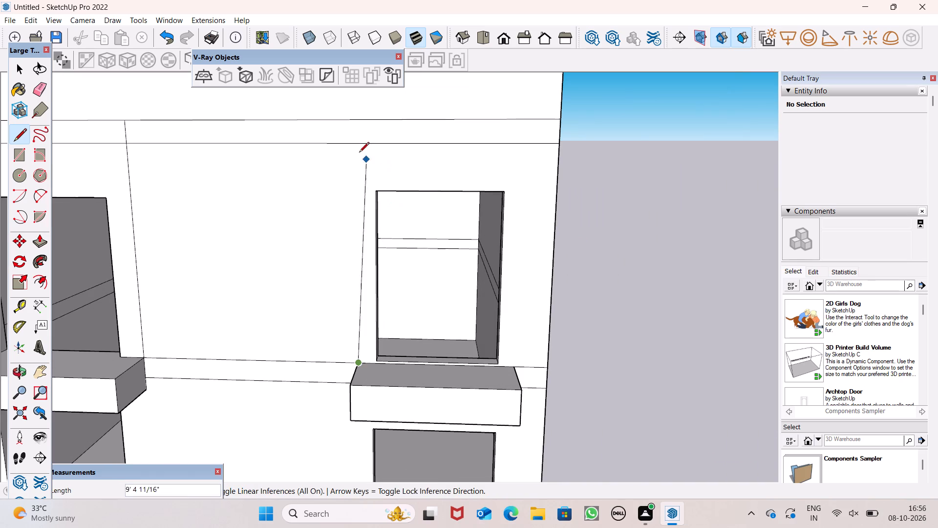
double_click(353, 145)
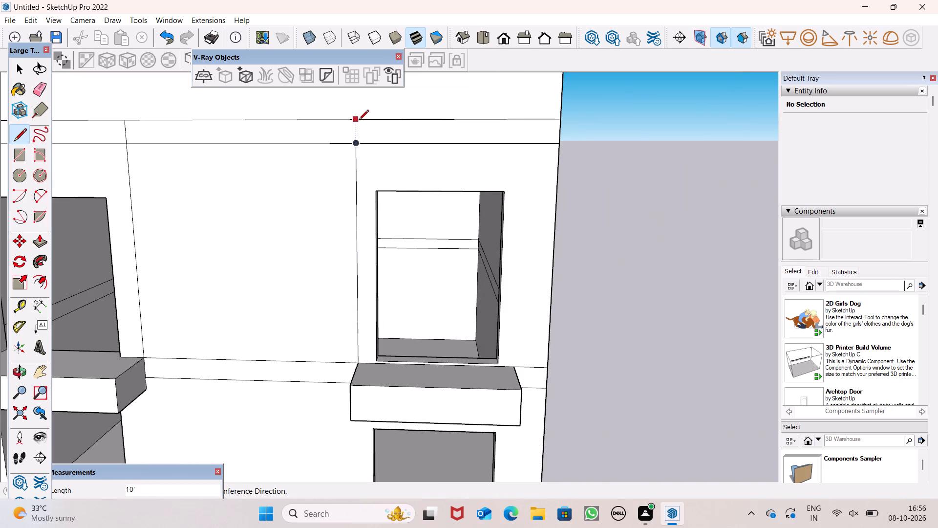
left_click(359, 121)
left_click(359, 143)
left_click(512, 370)
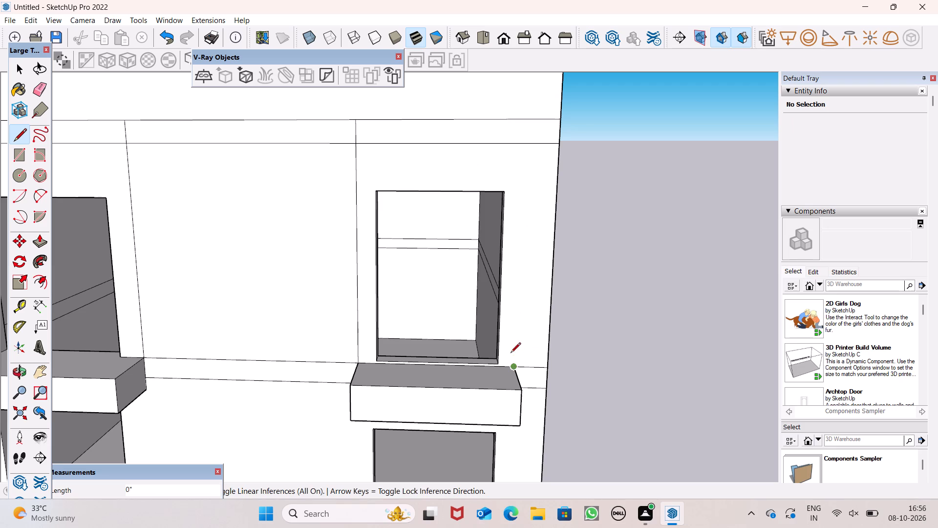
left_click(523, 139)
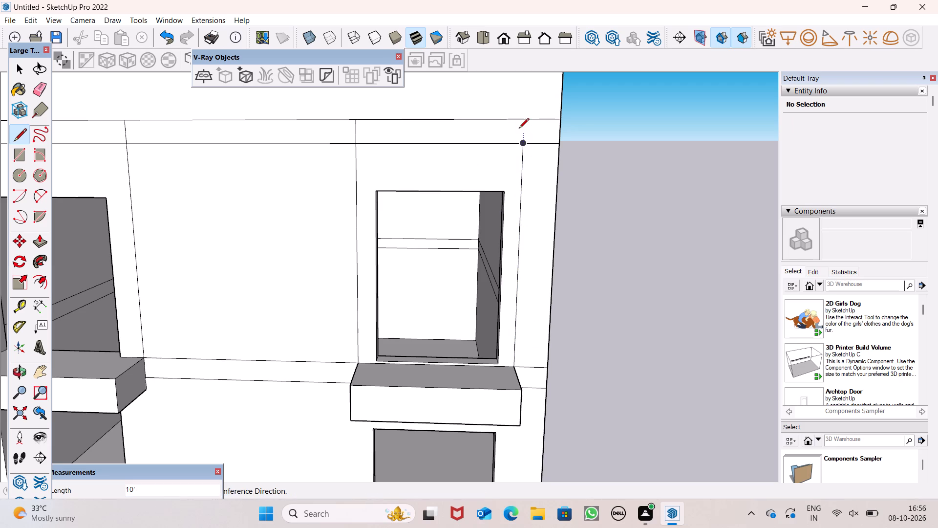
left_click(522, 144)
left_click(526, 124)
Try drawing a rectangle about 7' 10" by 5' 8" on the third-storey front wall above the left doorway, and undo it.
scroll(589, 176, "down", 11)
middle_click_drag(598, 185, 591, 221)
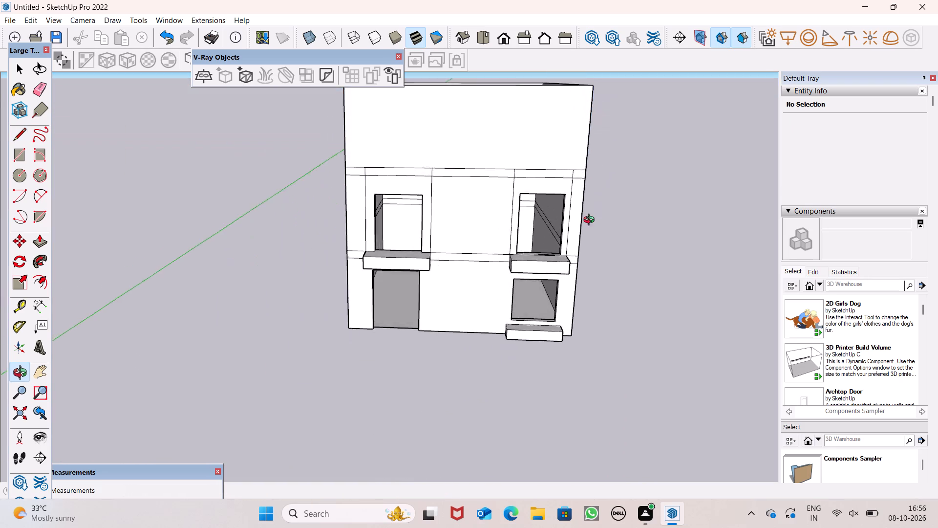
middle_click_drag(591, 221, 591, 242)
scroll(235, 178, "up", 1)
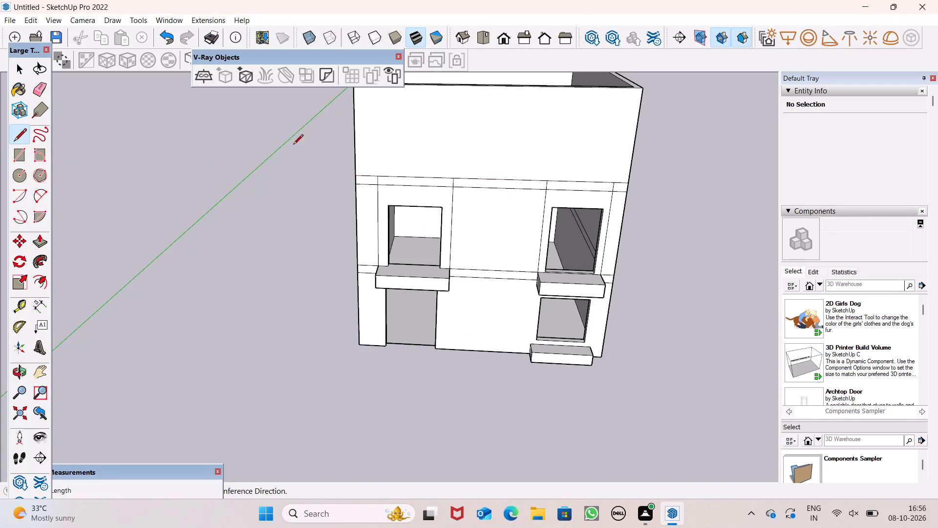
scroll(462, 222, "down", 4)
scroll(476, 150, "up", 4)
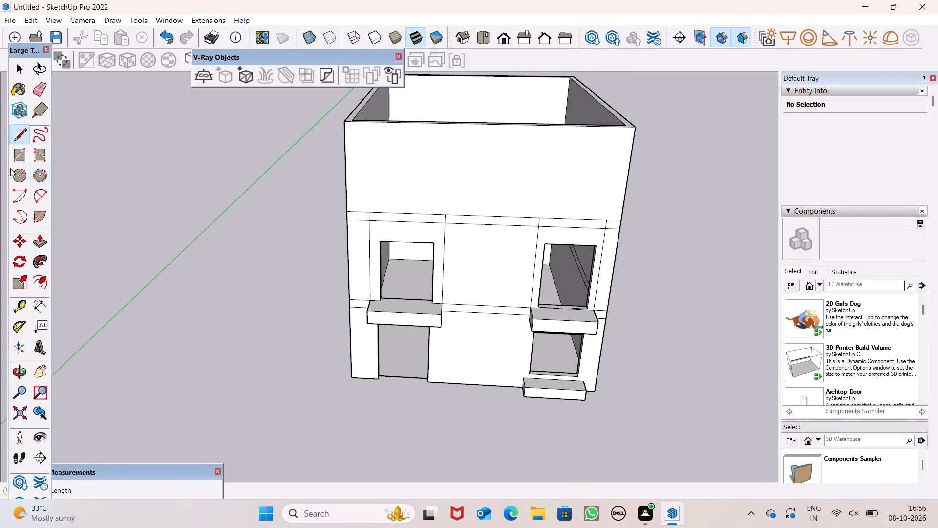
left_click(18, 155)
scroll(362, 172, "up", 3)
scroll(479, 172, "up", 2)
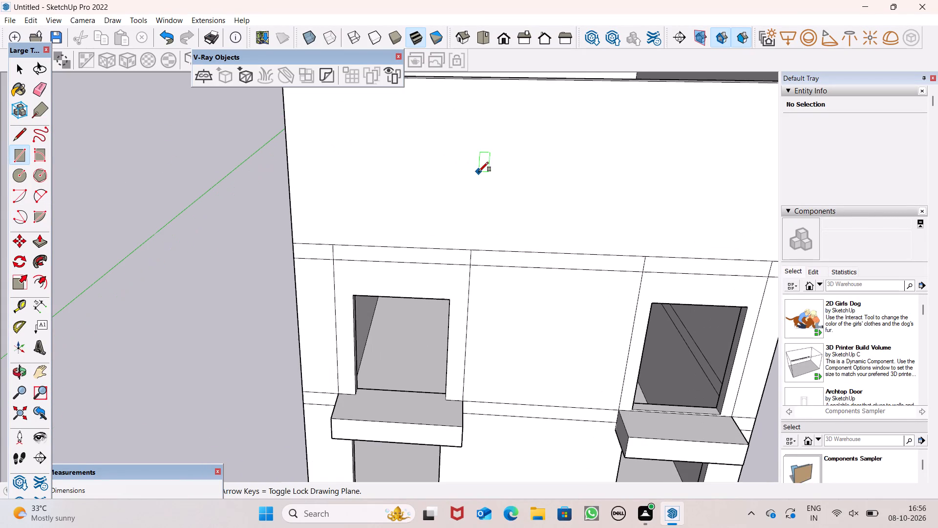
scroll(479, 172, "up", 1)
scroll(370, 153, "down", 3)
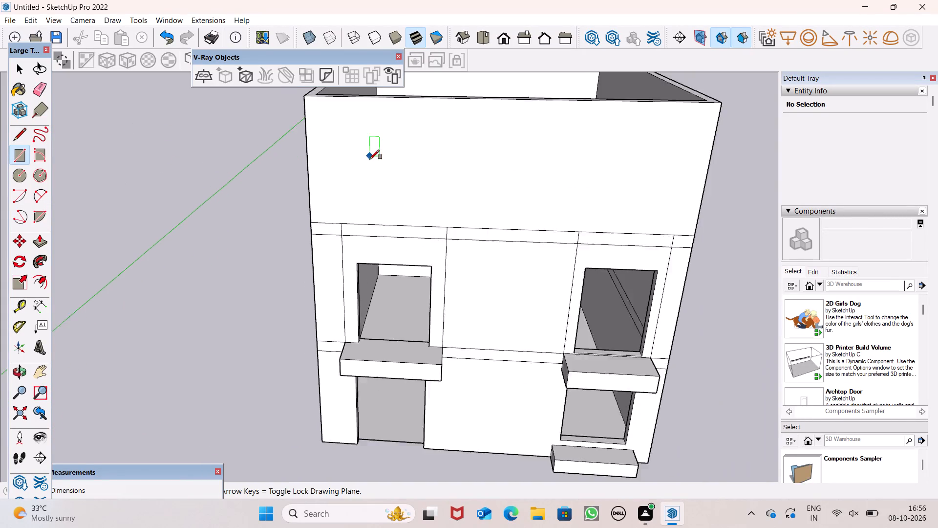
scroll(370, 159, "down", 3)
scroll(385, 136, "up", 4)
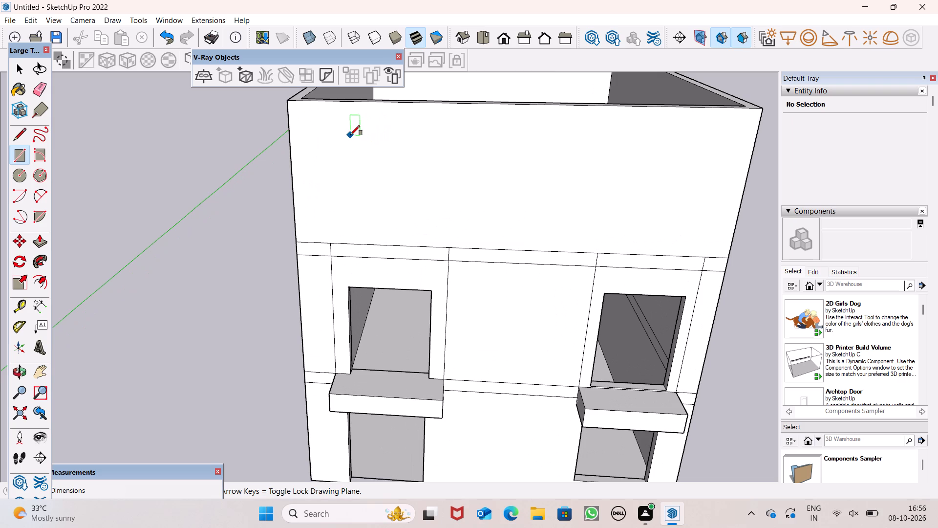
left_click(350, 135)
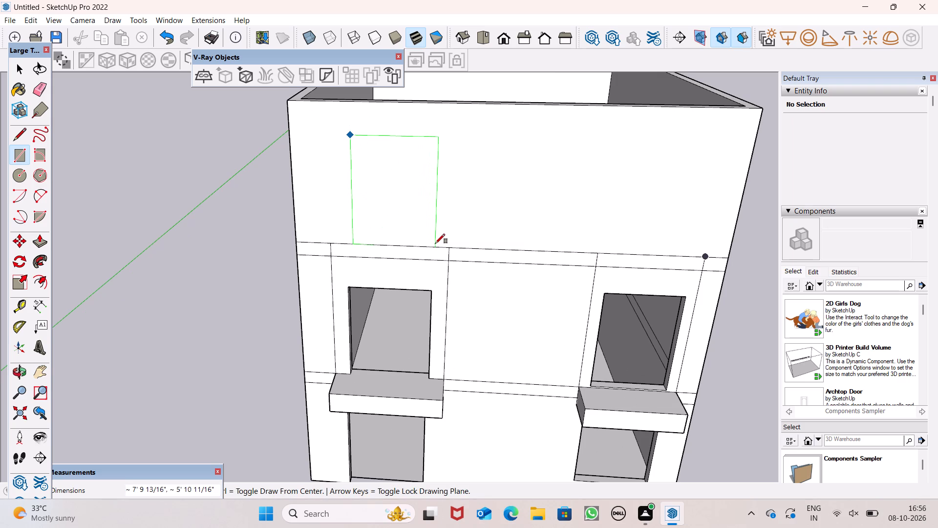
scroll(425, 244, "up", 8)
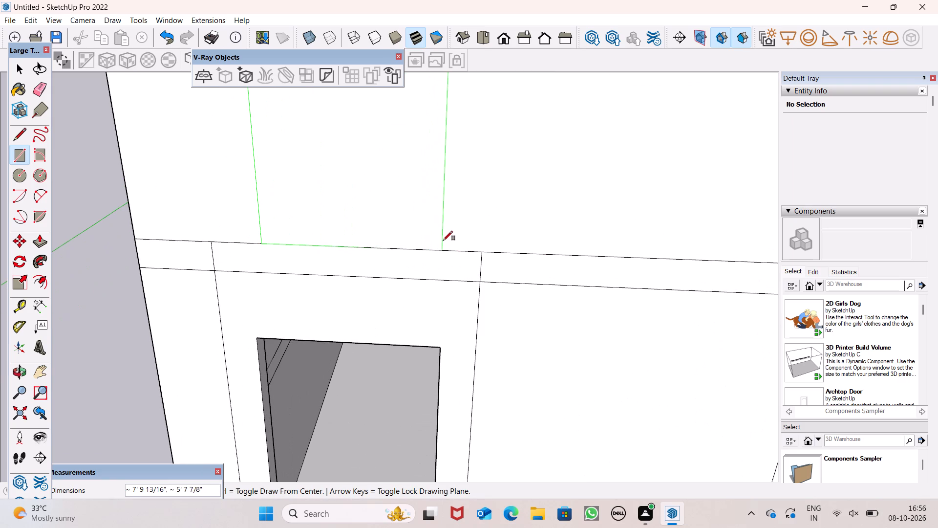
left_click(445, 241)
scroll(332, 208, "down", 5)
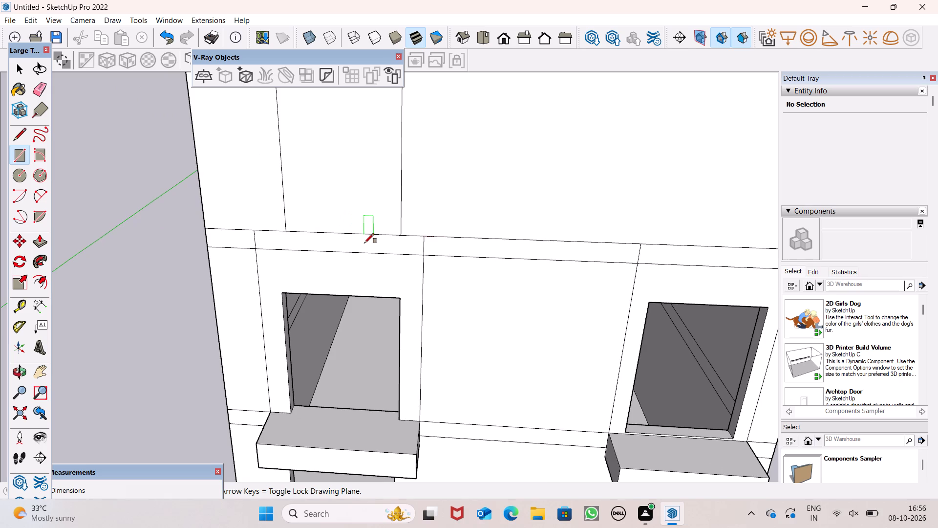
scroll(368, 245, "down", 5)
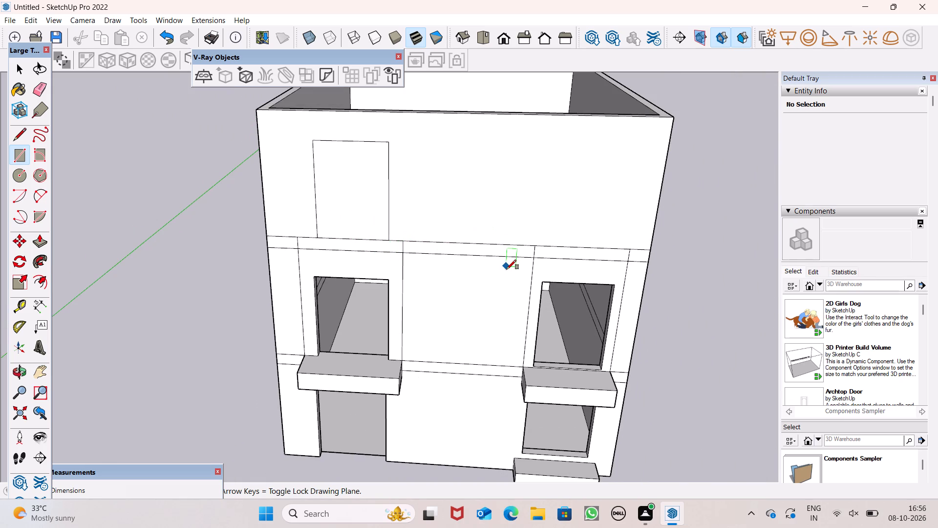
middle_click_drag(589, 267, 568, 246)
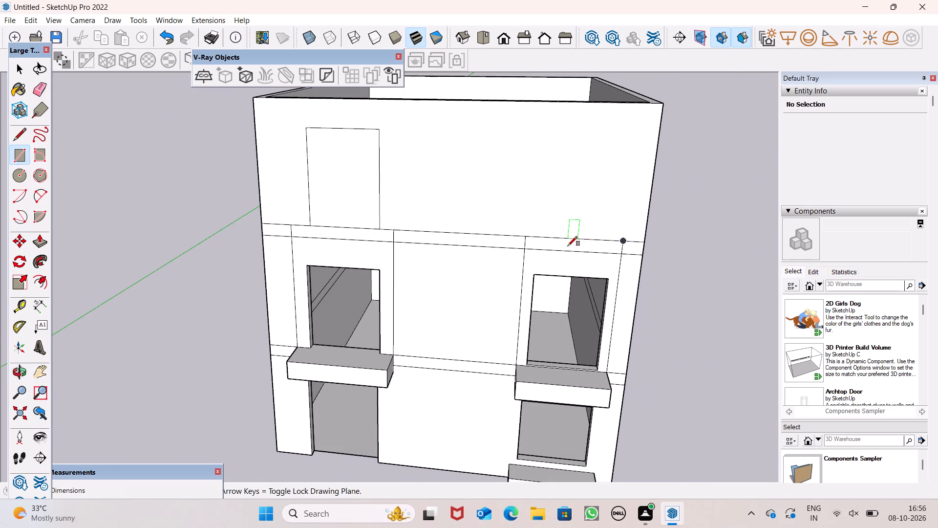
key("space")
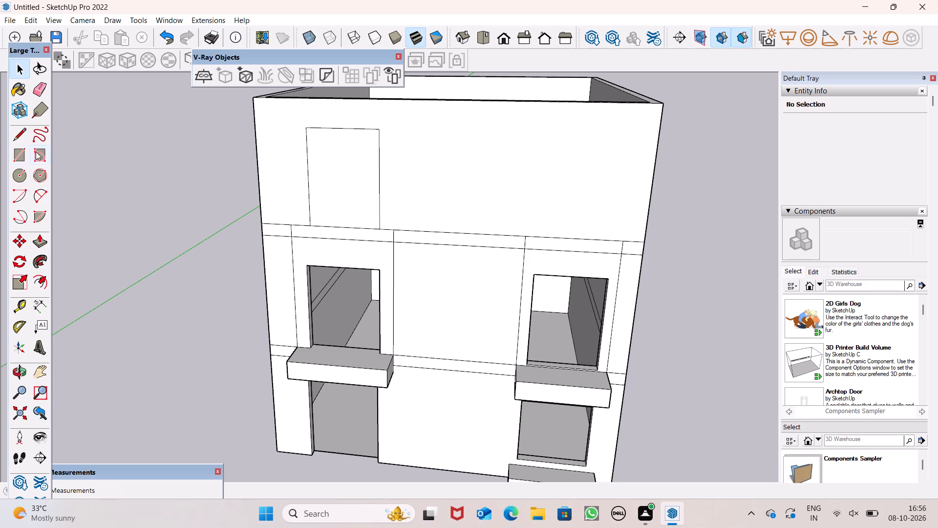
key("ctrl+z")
Draw a rectangle about 8' 1" by 6' on the third-storey front wall above the left doorway, down to the second band.
left_click(23, 158)
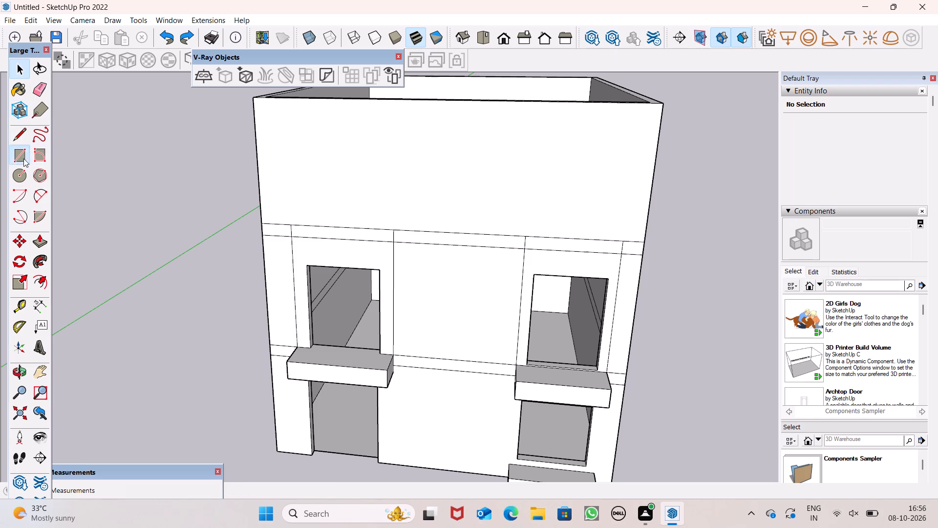
middle_click_drag(293, 181, 409, 187)
middle_click_drag(348, 202, 380, 210)
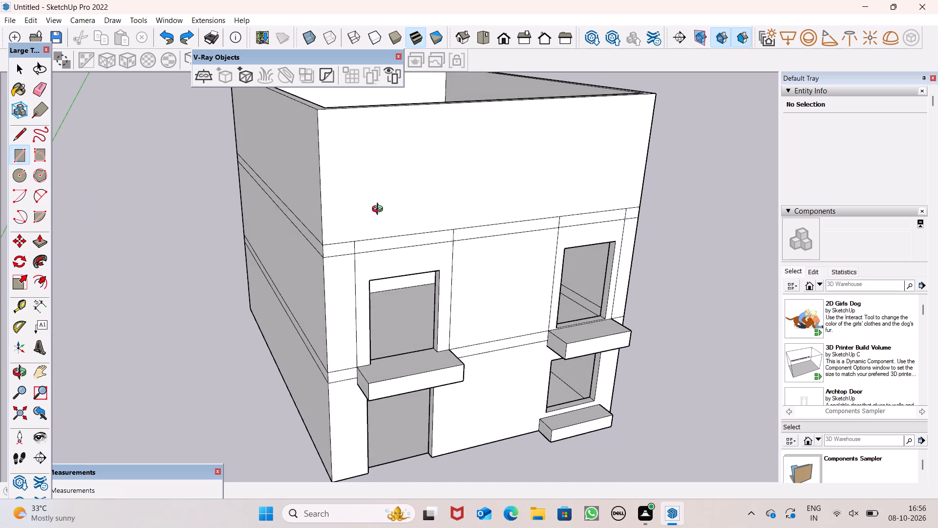
middle_click_drag(380, 210, 322, 188)
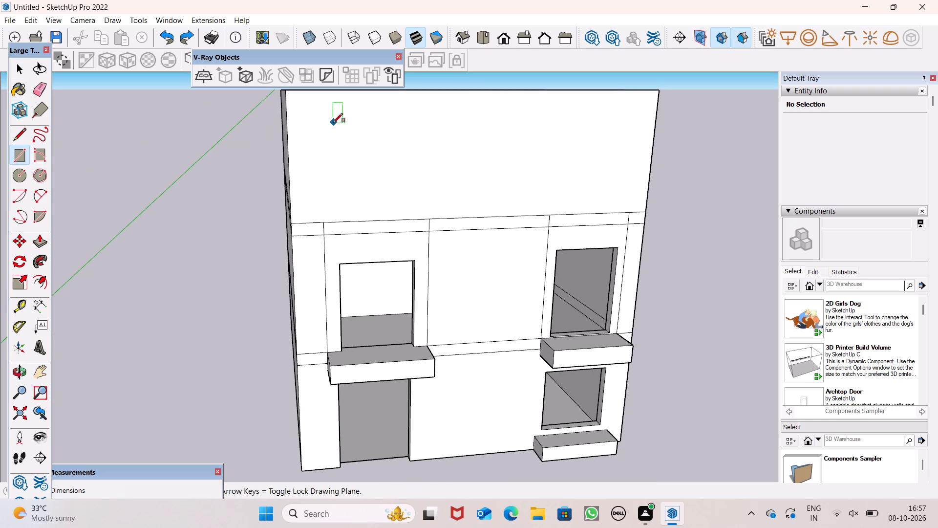
left_click_drag(334, 117, 339, 121)
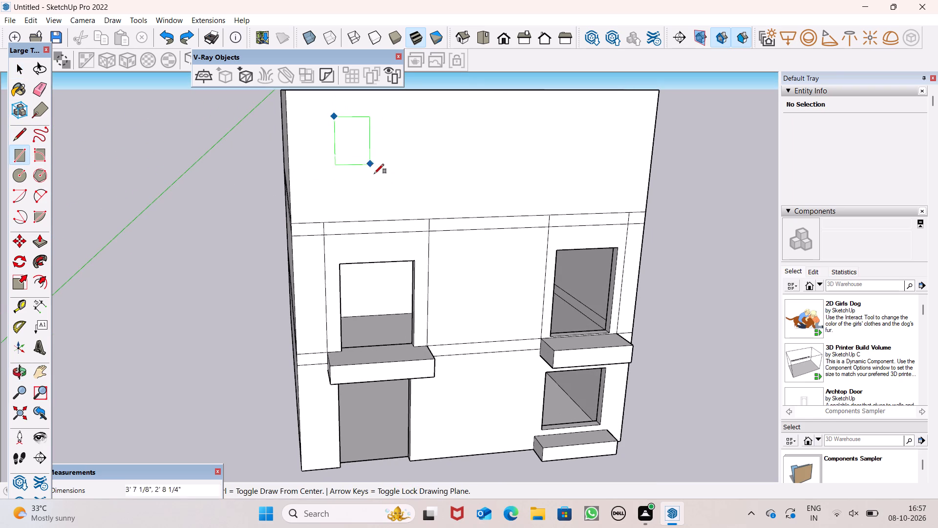
left_click(411, 214)
scroll(396, 206, "down", 5)
middle_click_drag(437, 234, 384, 246)
key("space")
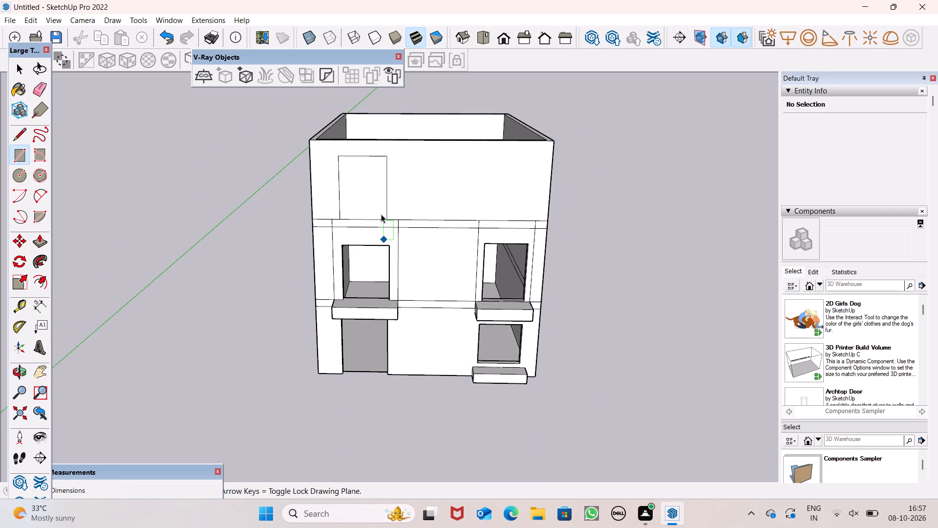
Copy the third-storey rectangle about 18' 6" horizontally along the front wall, above the right-hand opening.
double_click(375, 208)
key("m")
key("Return")
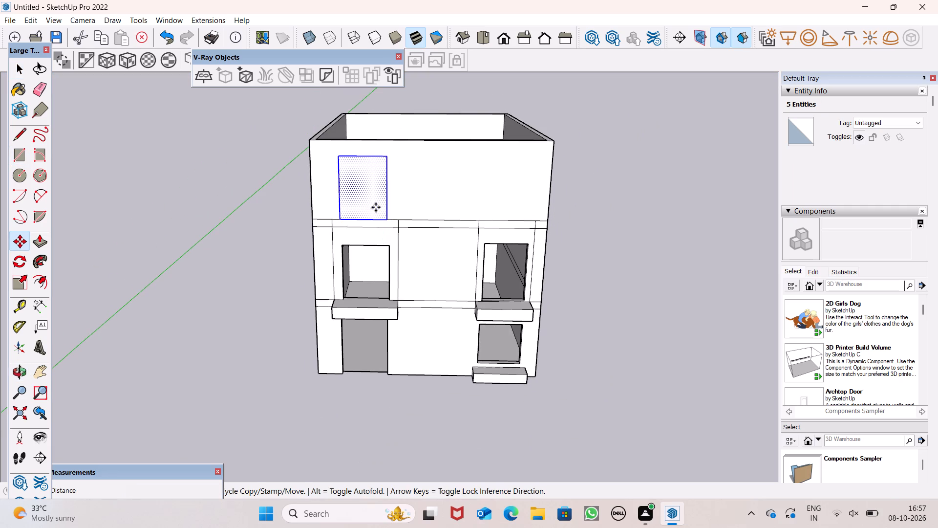
left_click_drag(375, 204, 518, 207, "ctrl")
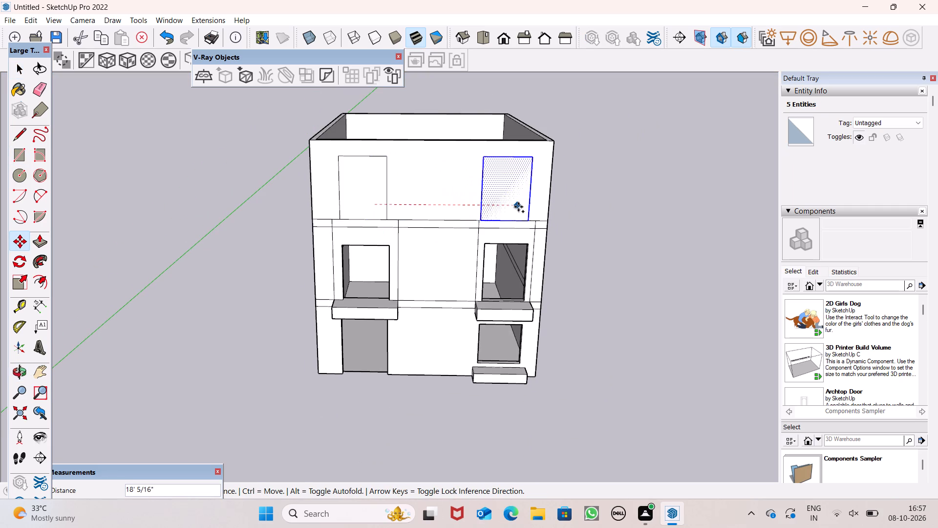
left_click_drag(518, 207, 521, 206, "ctrl")
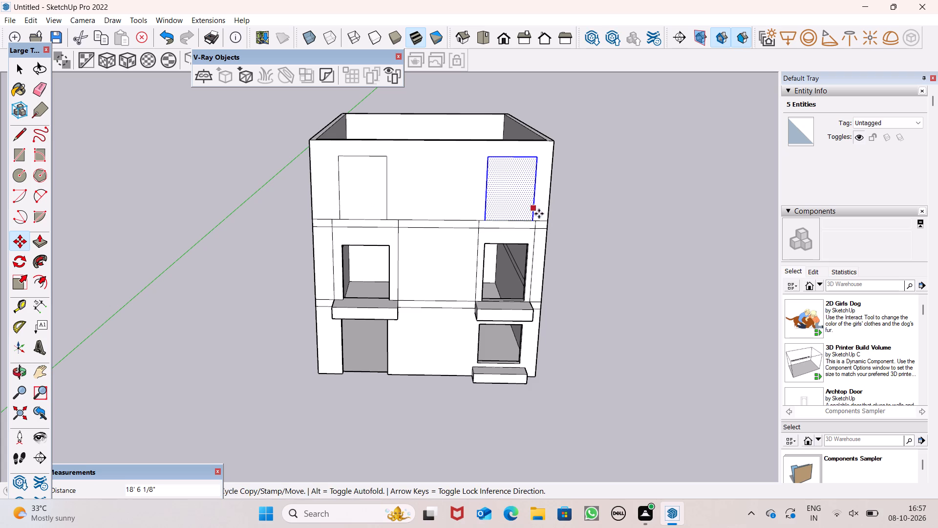
key("space")
left_click(570, 249)
Push both third-storey rectangles 9" through the front wall to cut the two openings.
middle_click_drag(563, 229, 538, 210)
scroll(537, 195, "up", 4)
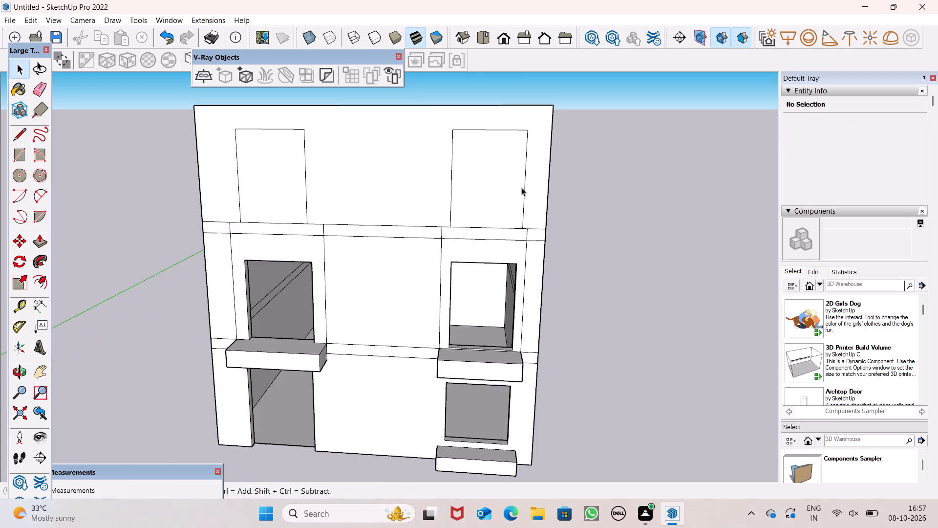
scroll(487, 174, "up", 1)
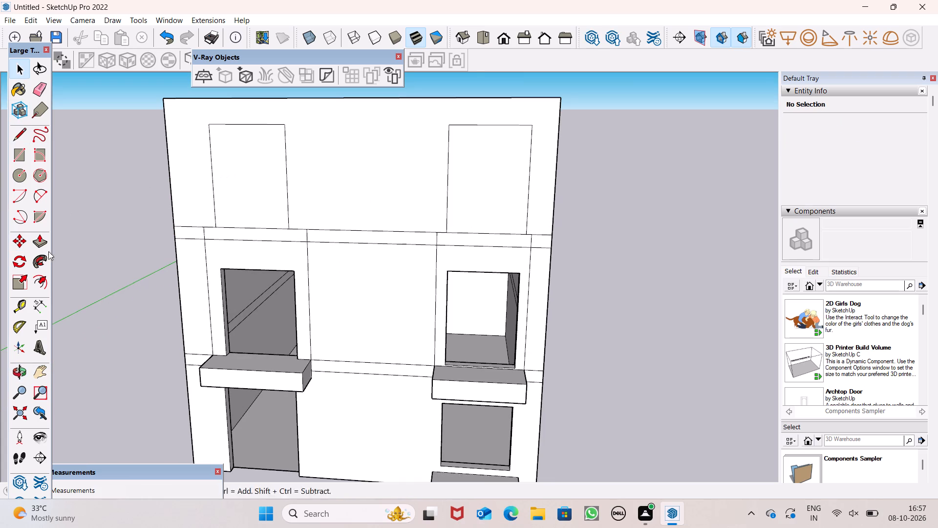
left_click(41, 245)
scroll(250, 204, "up", 5)
left_click_drag(254, 216, 266, 216)
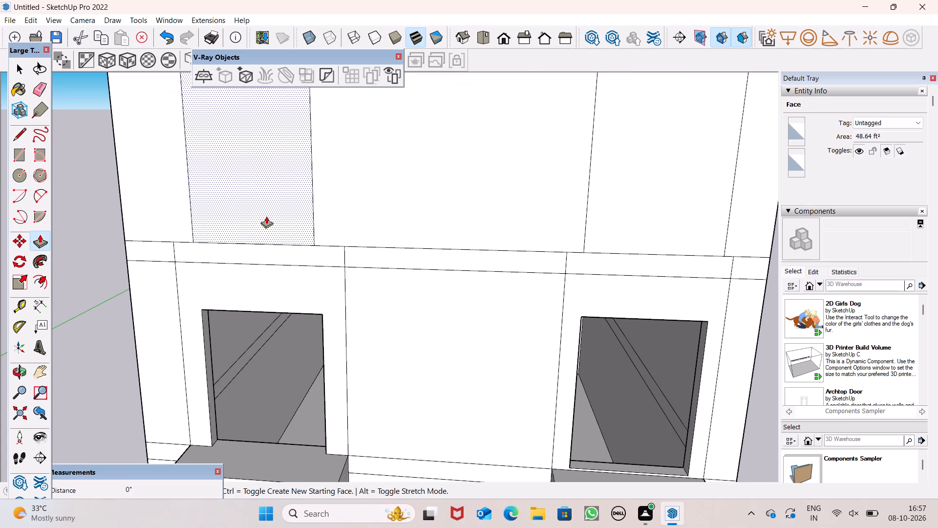
left_click_drag(266, 216, 267, 216)
scroll(240, 229, "down", 10)
scroll(374, 232, "up", 2)
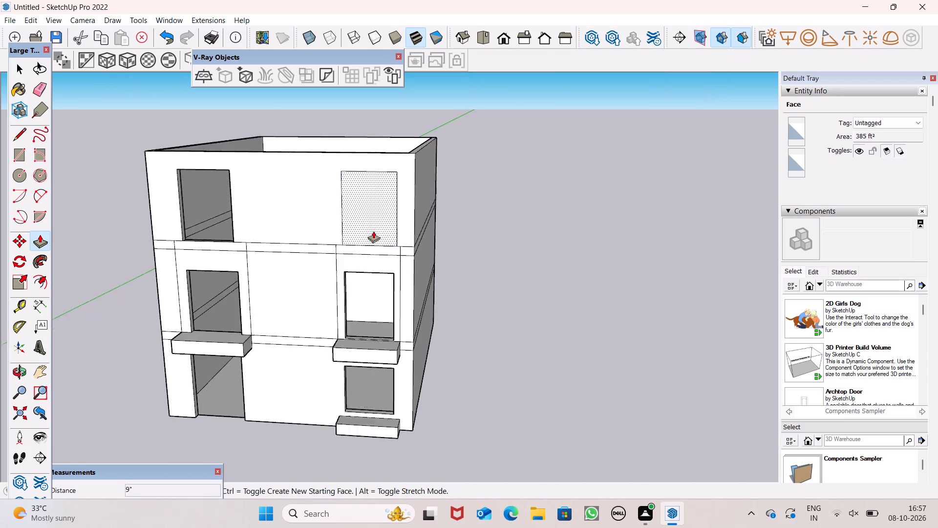
scroll(373, 231, "up", 4)
left_click_drag(368, 231, 377, 230)
scroll(433, 230, "down", 3)
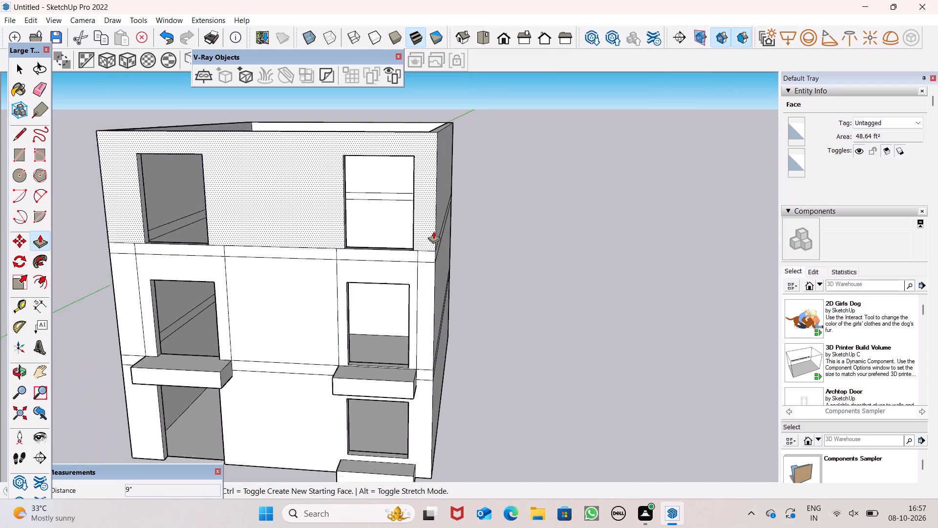
scroll(433, 231, "down", 3)
middle_click_drag(452, 310, 441, 307)
key("space")
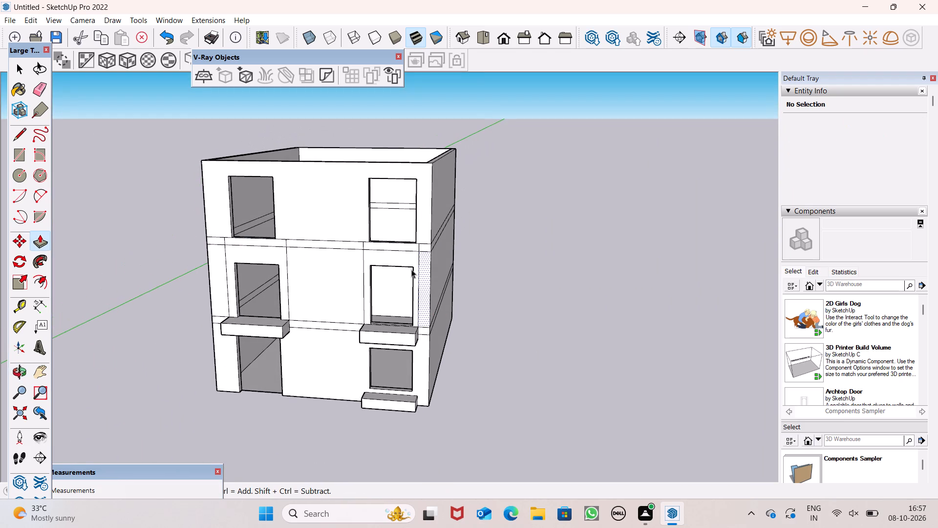
Push/Pull the second-band segments above both second-storey openings outward about 2' 10" to form two canopies.
left_click(36, 247)
scroll(178, 269, "up", 6)
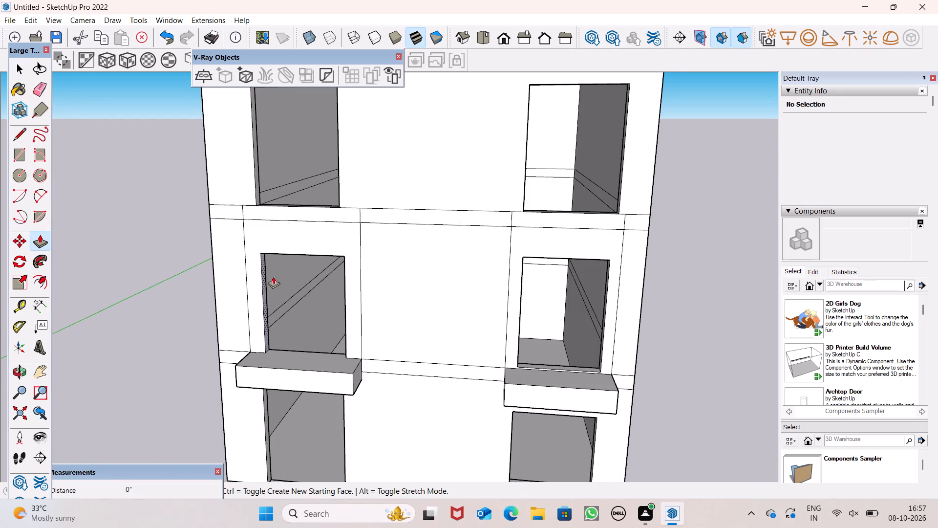
middle_click_drag(309, 273, 341, 292)
scroll(338, 250, "up", 3)
left_click_drag(338, 223, 328, 233)
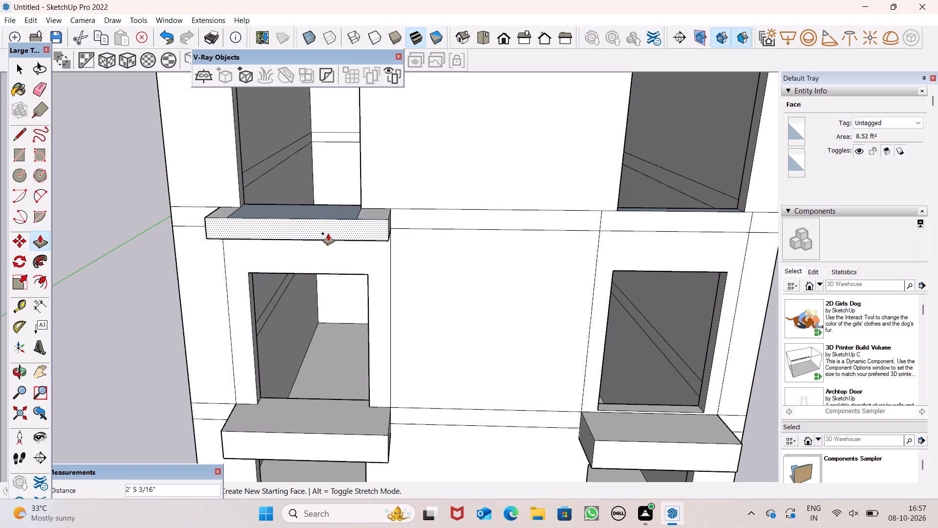
left_click_drag(328, 233, 331, 318)
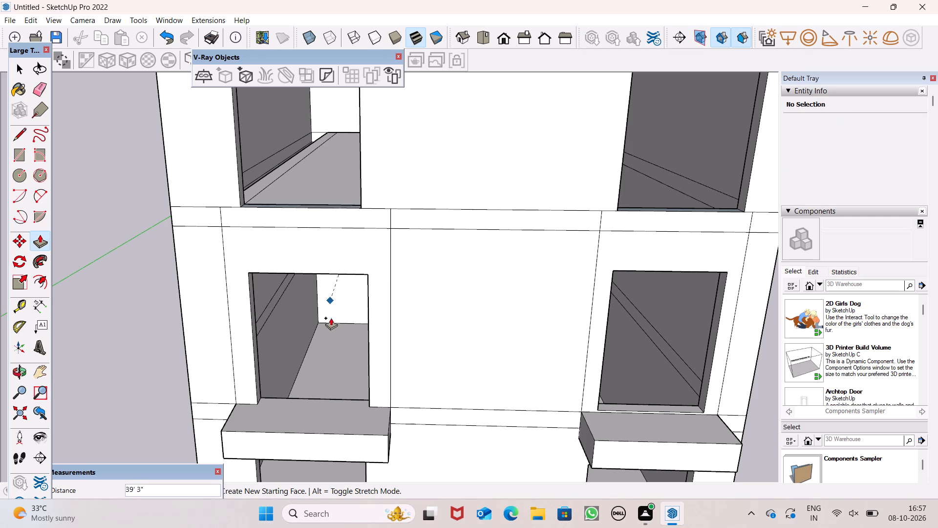
left_click_drag(331, 318, 330, 422)
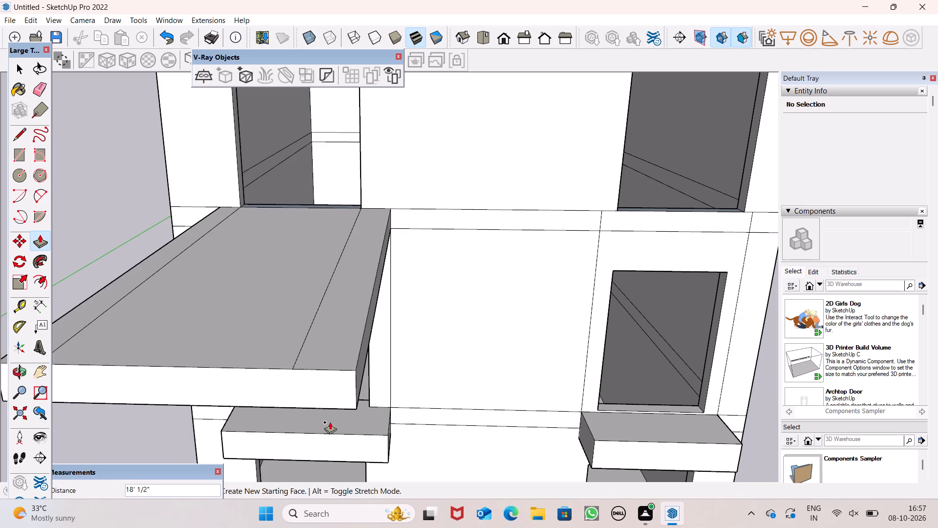
left_click_drag(330, 422, 339, 443)
scroll(338, 376, "down", 5)
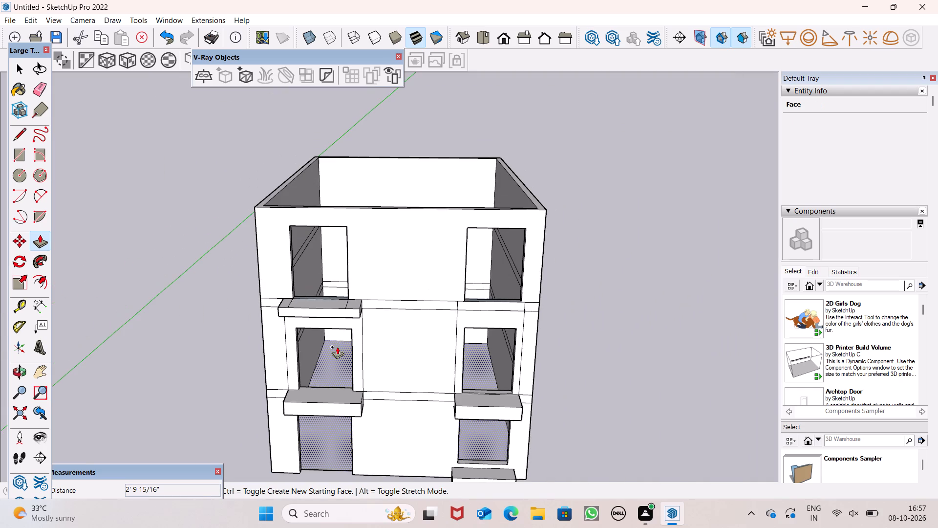
scroll(438, 346, "up", 3)
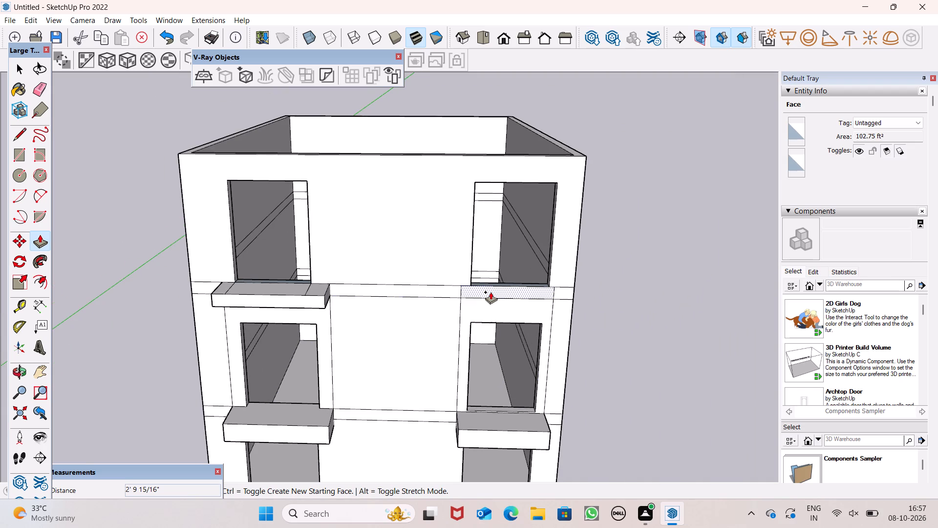
left_click_drag(491, 291, 481, 353)
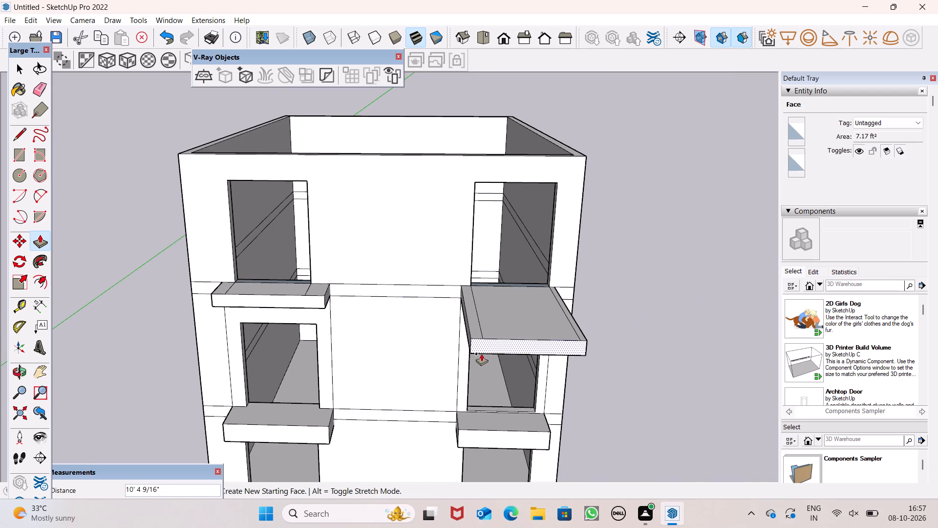
left_click_drag(481, 353, 474, 431)
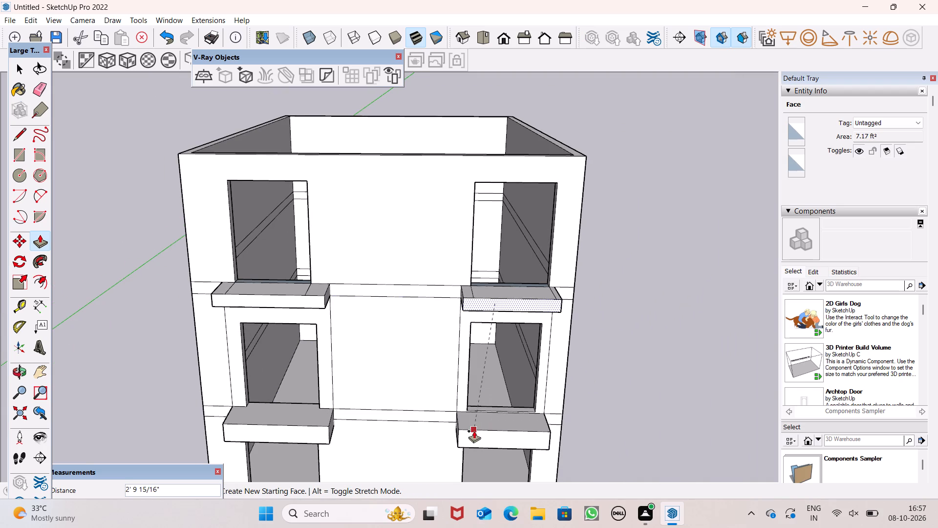
left_click_drag(474, 431, 472, 427)
Extend the undersides of both upper canopies downward about 9", bringing the right one level with the left one.
middle_click_drag(428, 387, 431, 225)
scroll(308, 233, "up", 5)
left_click_drag(304, 221, 302, 225)
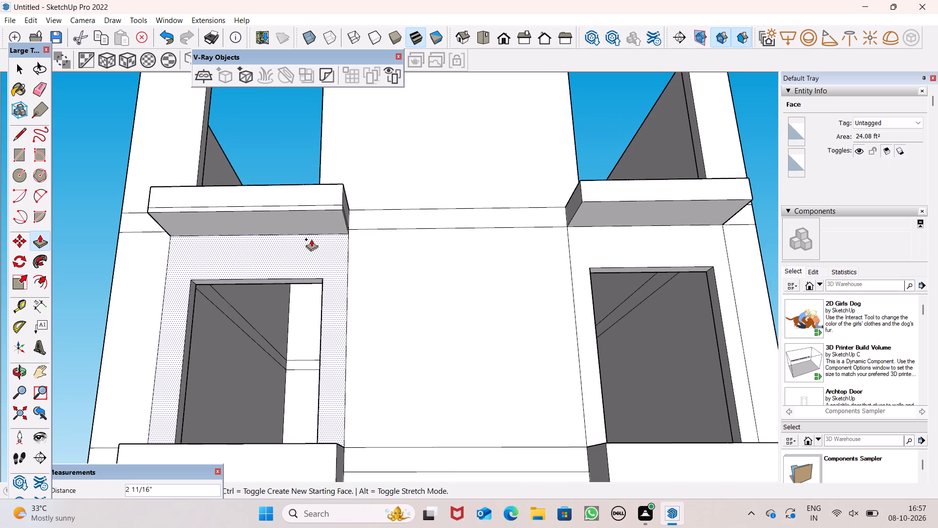
left_click(308, 223)
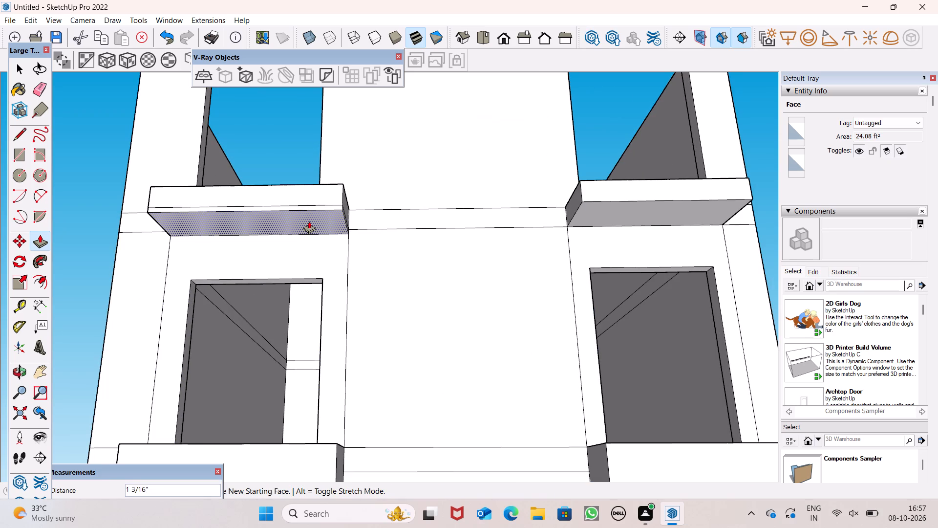
key("ctrl+z")
left_click_drag(309, 220, 308, 231)
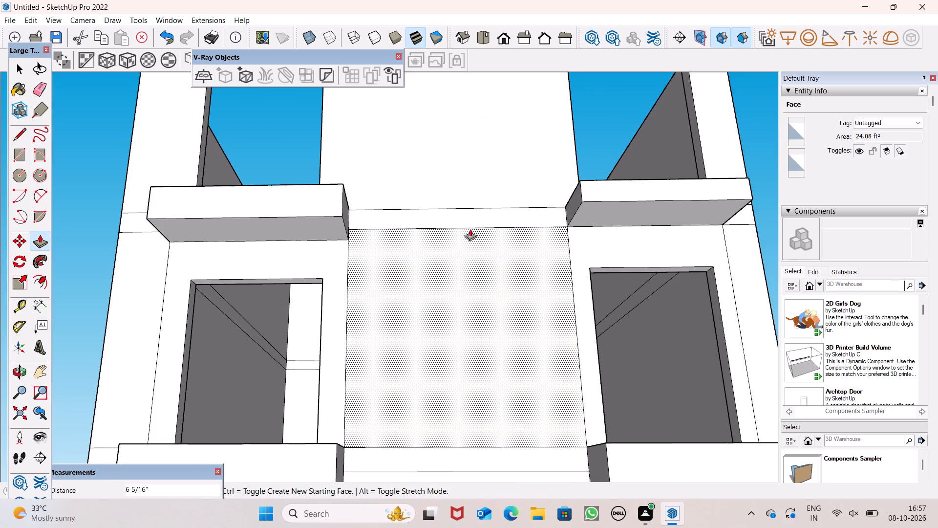
left_click_drag(622, 215, 417, 237)
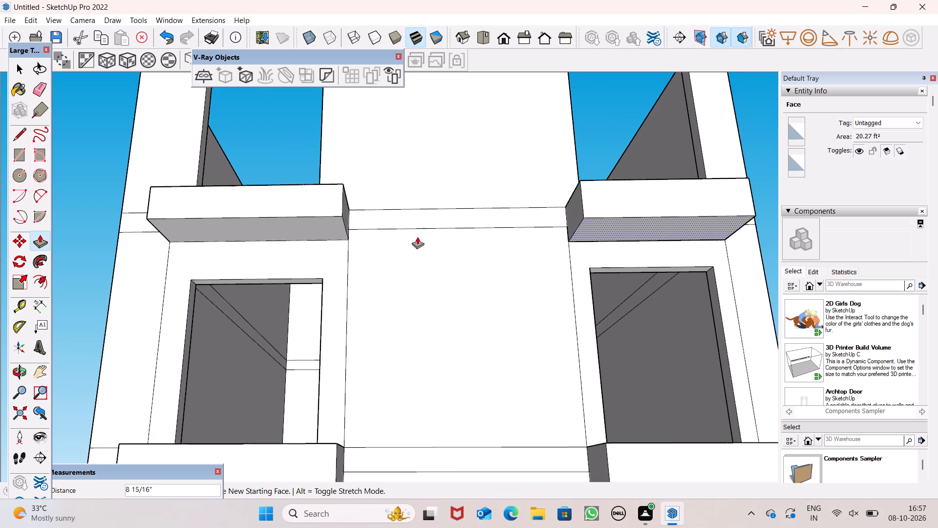
left_click_drag(417, 237, 337, 220)
key("space")
Examine the front elevation, its openings and canopies, from a distance and up close around the right second-storey opening.
scroll(374, 215, "down", 5)
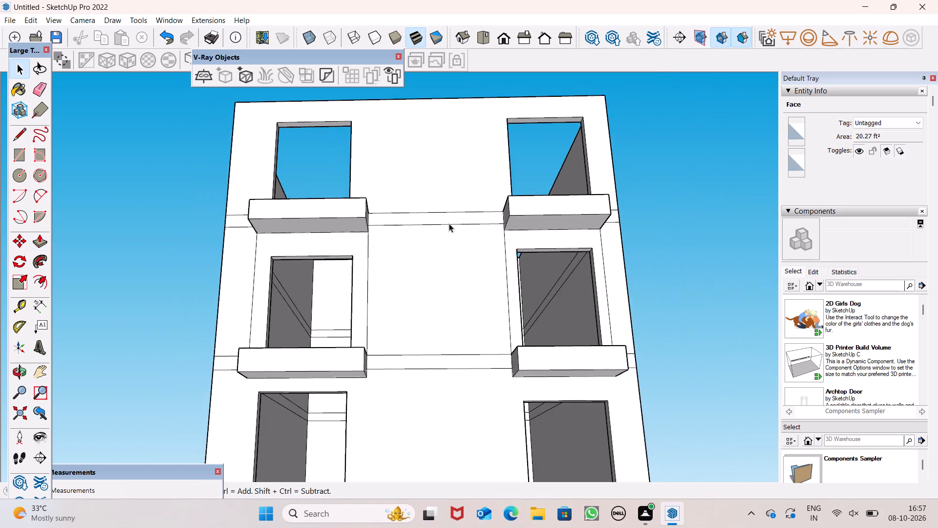
scroll(449, 223, "down", 6)
middle_click_drag(458, 232, 452, 312)
scroll(467, 247, "down", 1)
middle_click_drag(467, 245, 471, 290)
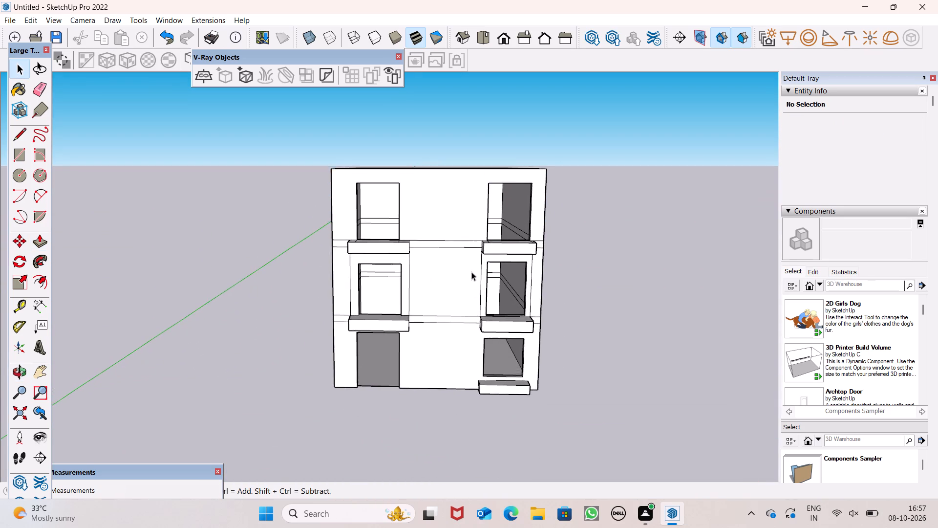
scroll(451, 205, "up", 1)
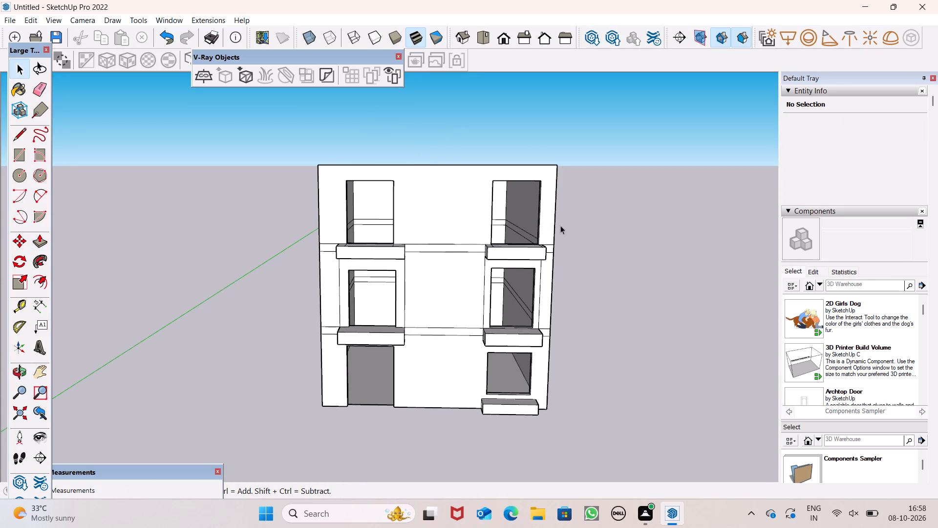
scroll(518, 301, "up", 1)
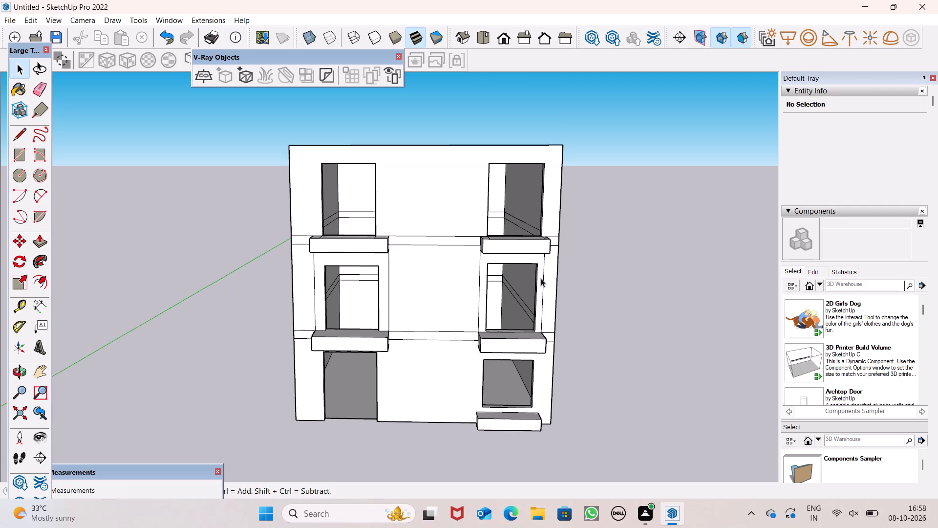
scroll(541, 278, "up", 4)
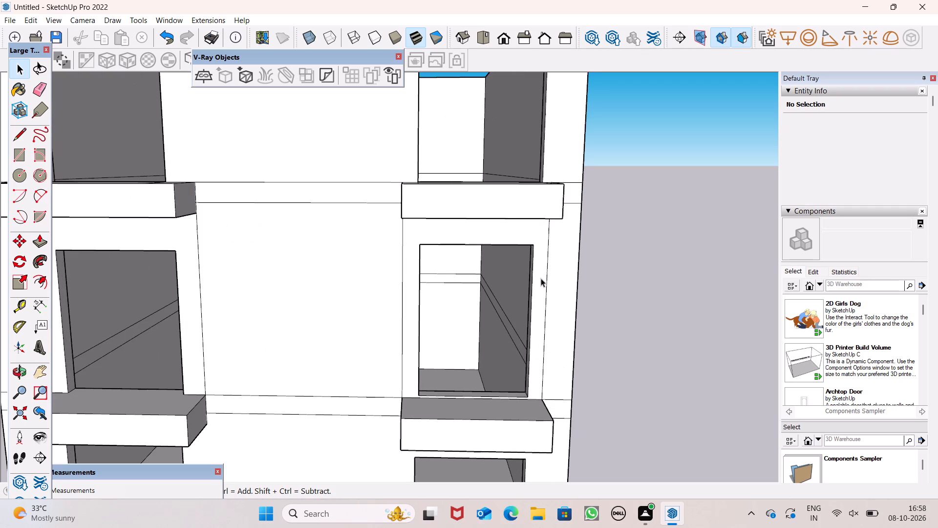
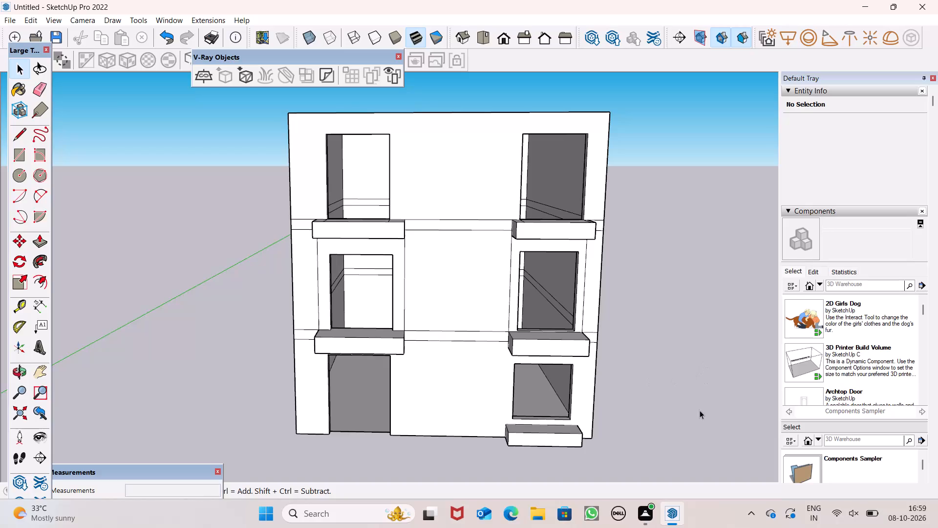
Examine the front elevation and the open top of the third-storey walls from several distances and angles.
scroll(496, 254, "down", 2)
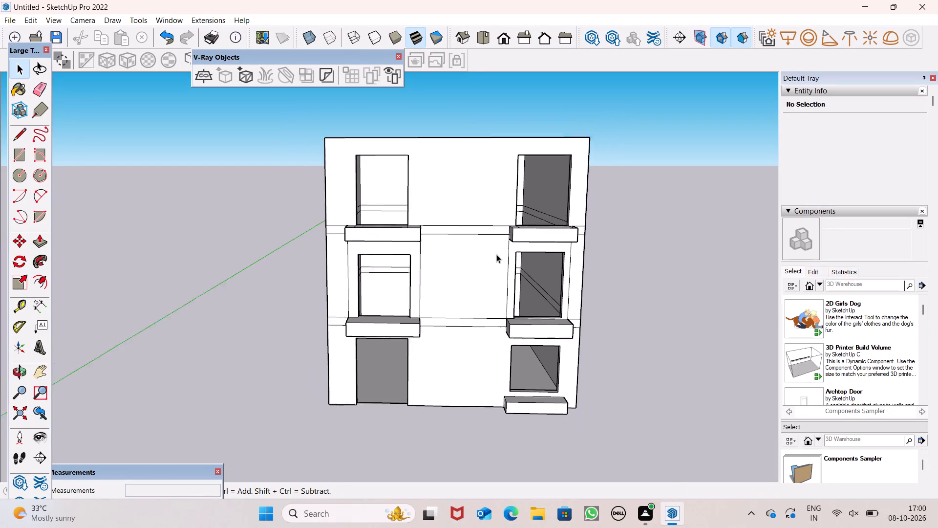
scroll(496, 254, "down", 1)
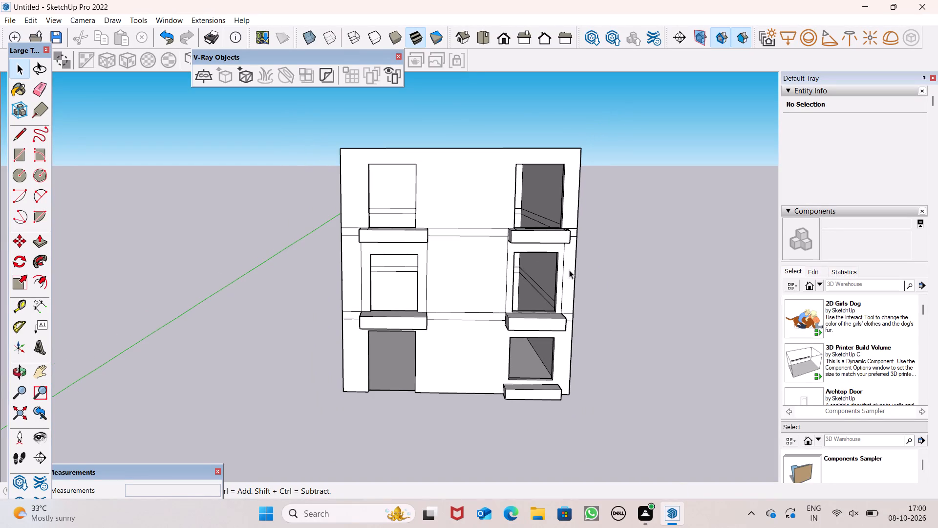
scroll(600, 281, "up", 3)
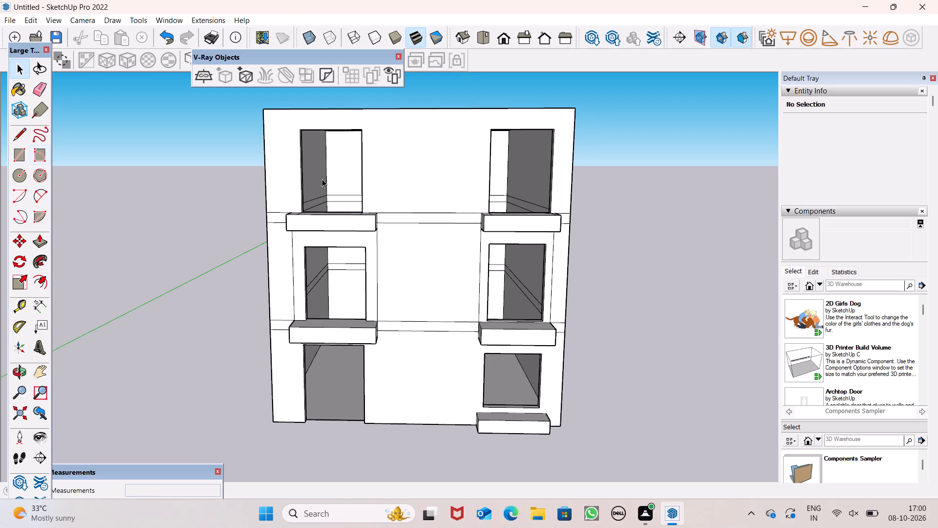
scroll(331, 198, "down", 11)
scroll(381, 181, "up", 1)
middle_click_drag(381, 181, 398, 263)
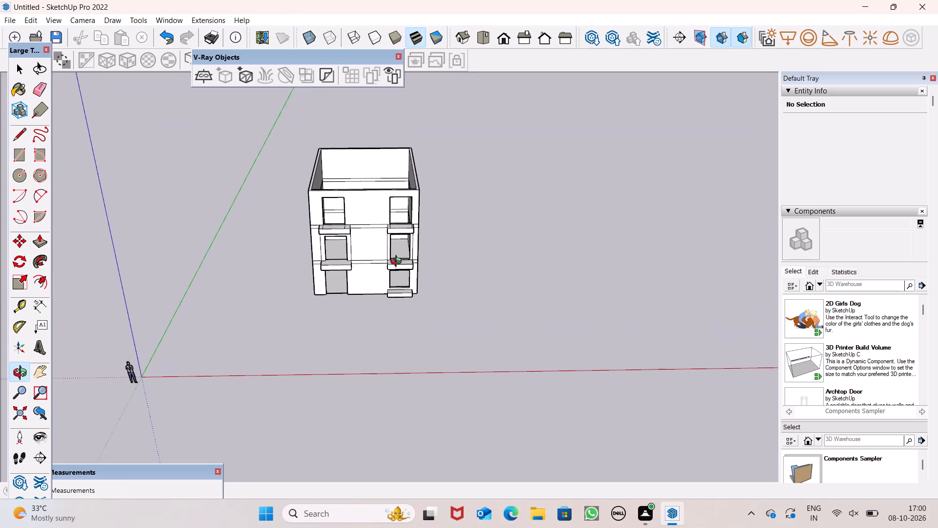
middle_click_drag(398, 263, 399, 263)
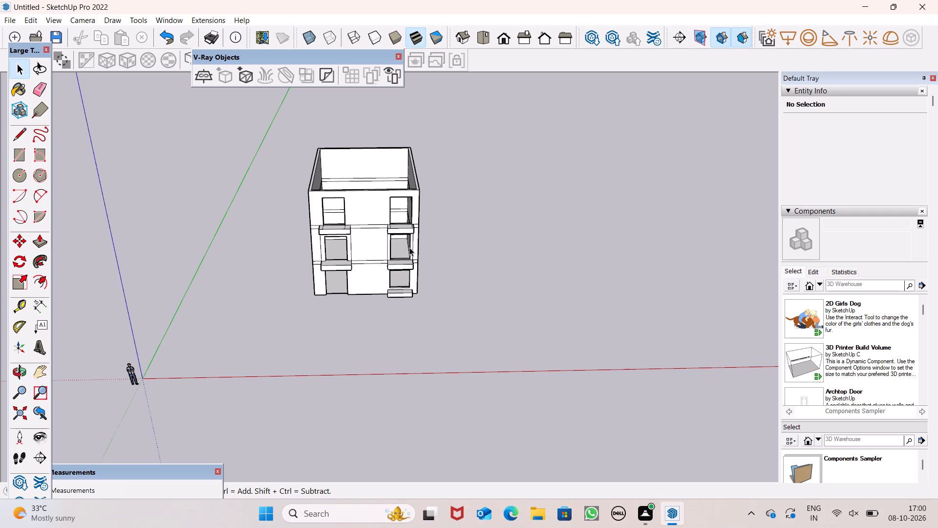
scroll(336, 171, "up", 1)
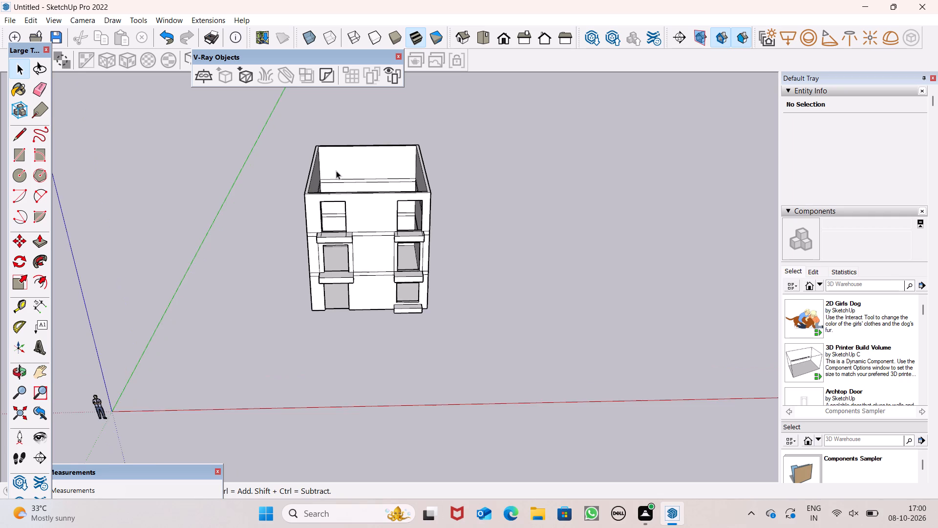
scroll(336, 171, "up", 4)
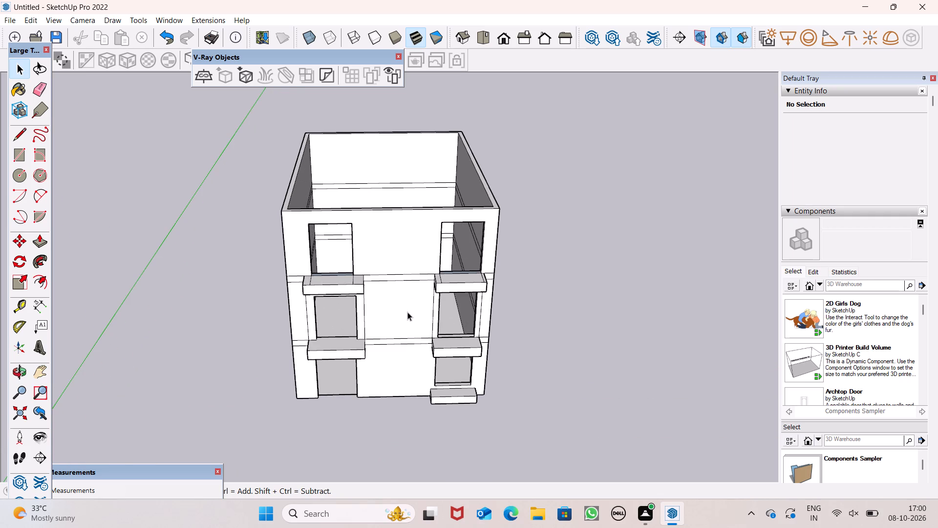
middle_click_drag(408, 312, 402, 282)
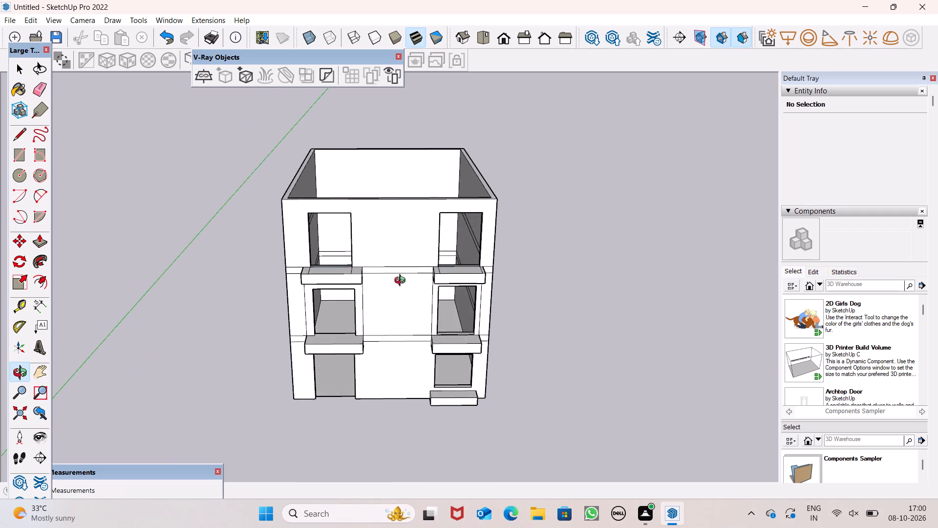
middle_click_drag(402, 282, 406, 300)
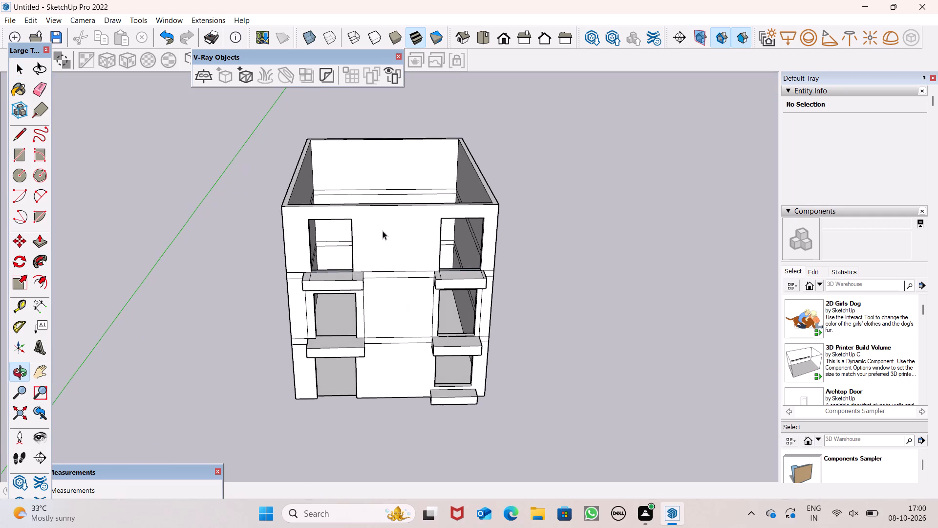
Push/Pull the top face of the third-storey walls upward 1' to form a band around the building.
middle_click_drag(378, 238, 349, 408)
left_click(37, 242)
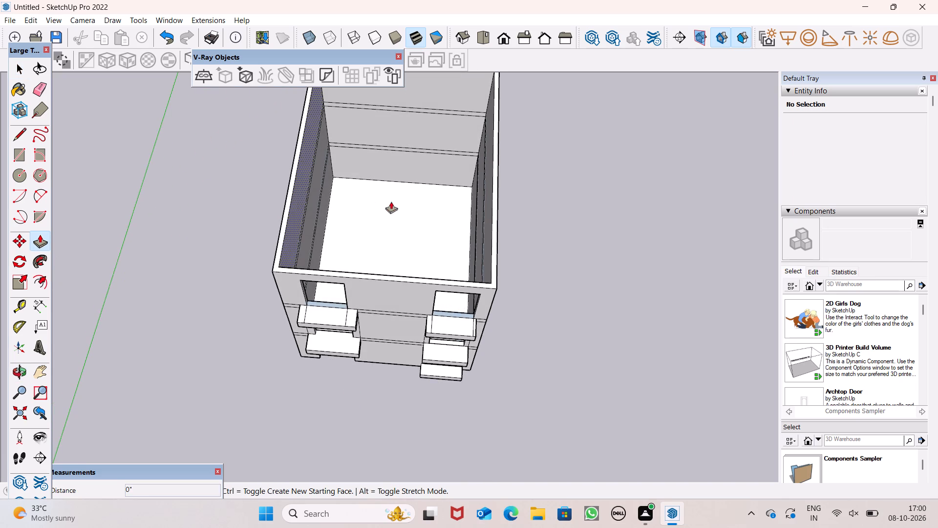
scroll(339, 195, "up", 6)
left_click_drag(162, 336, 160, 286)
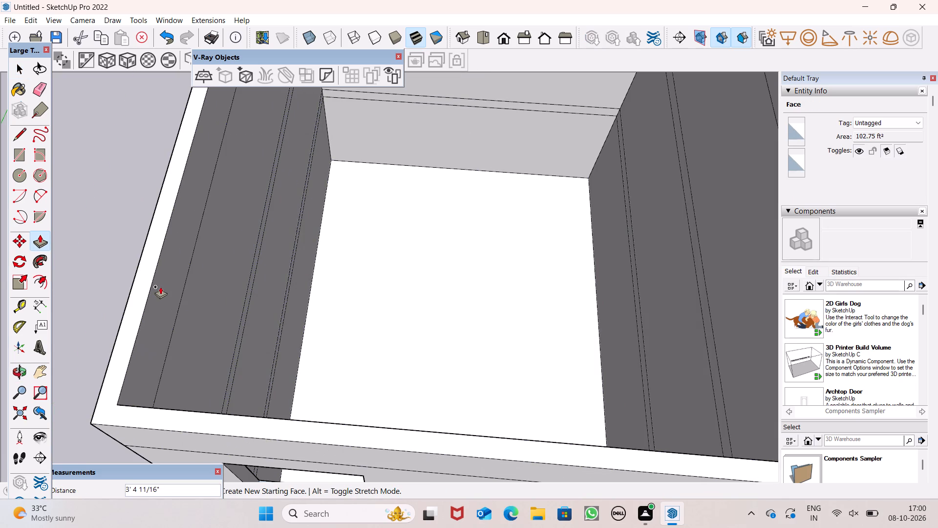
left_click_drag(160, 286, 160, 286)
type("1'")
key("Return")
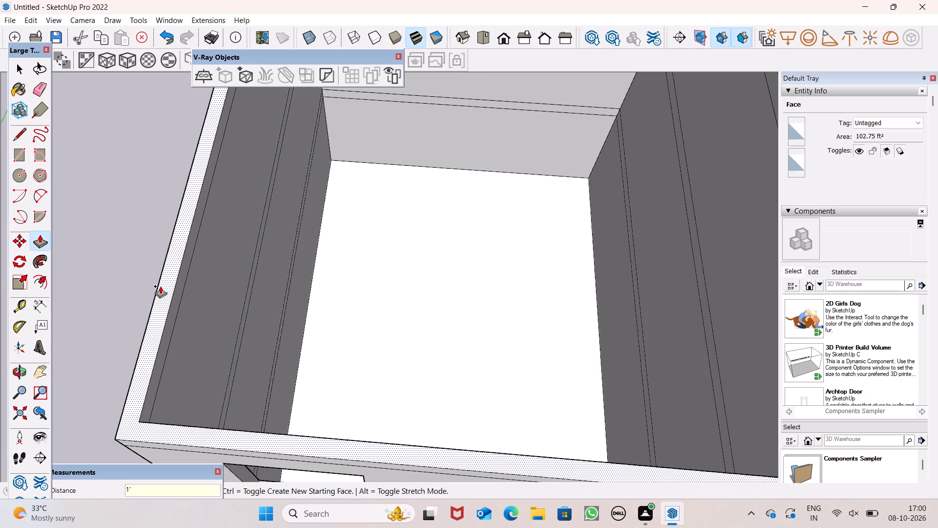
Push/Pull the top of the new band upward 10' as a new starting face to form the fourth-storey walls.
scroll(162, 293, "down", 5)
middle_click_drag(191, 335, 214, 256)
left_click_drag(150, 305, 157, 269)
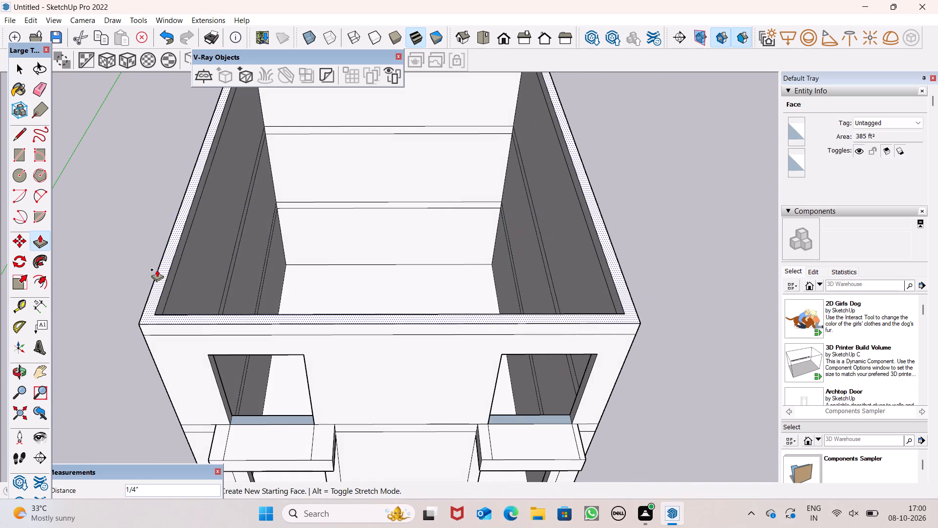
left_click_drag(157, 269, 157, 252)
type("10")
key("apostrophe")
key("Return")
Draw vertical lines from both back corners of the upper left canopy 10' up the front wall and 1' across the third band.
scroll(210, 310, "down", 10)
middle_click_drag(325, 298, 332, 195)
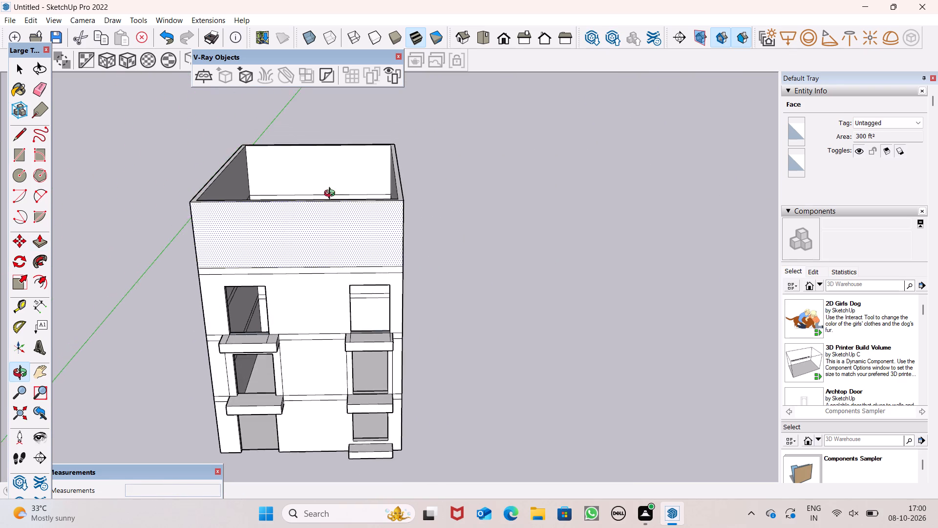
middle_click_drag(332, 195, 356, 138)
scroll(327, 211, "up", 8)
scroll(279, 240, "down", 2)
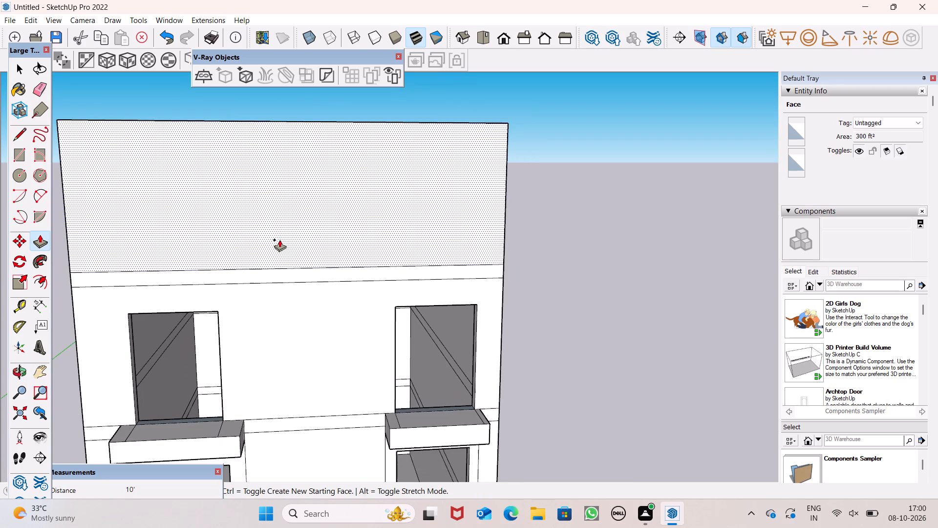
left_click(27, 141)
scroll(331, 180, "down", 5)
middle_click_drag(319, 314, 286, 388)
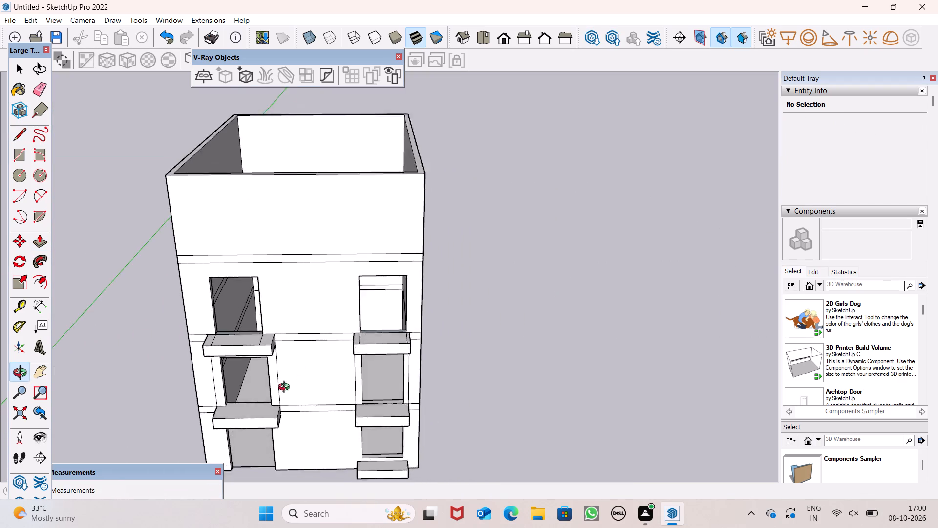
middle_click_drag(286, 388, 266, 406)
scroll(214, 298, "up", 6)
left_click_drag(203, 351, 199, 336)
left_click(182, 232)
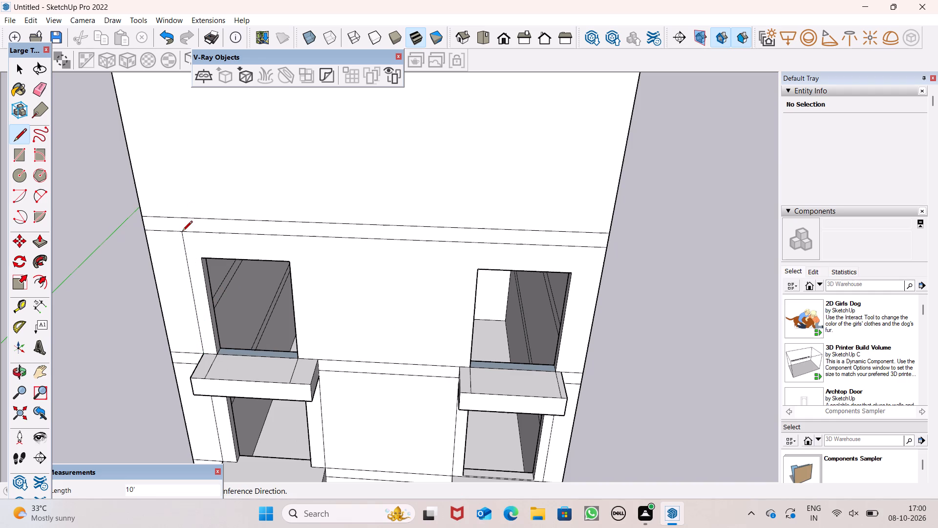
left_click(182, 232)
left_click(181, 216)
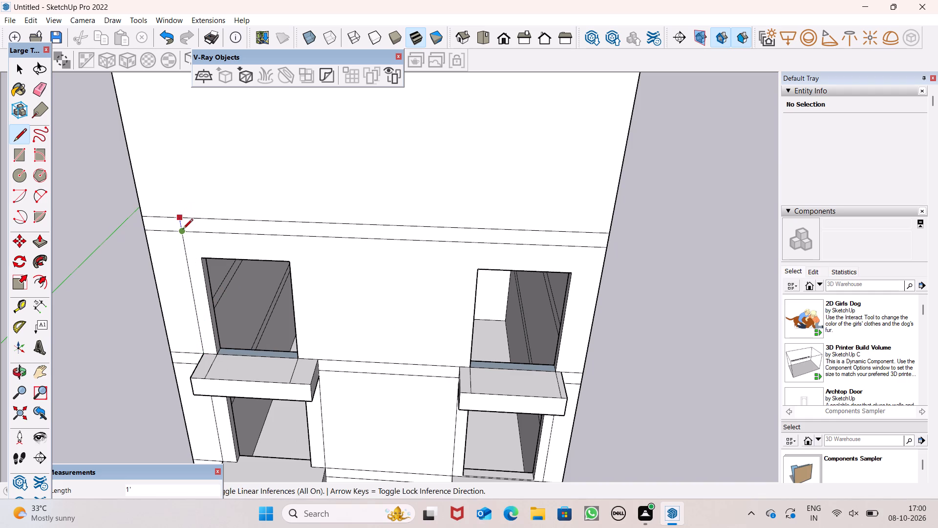
left_click(183, 230)
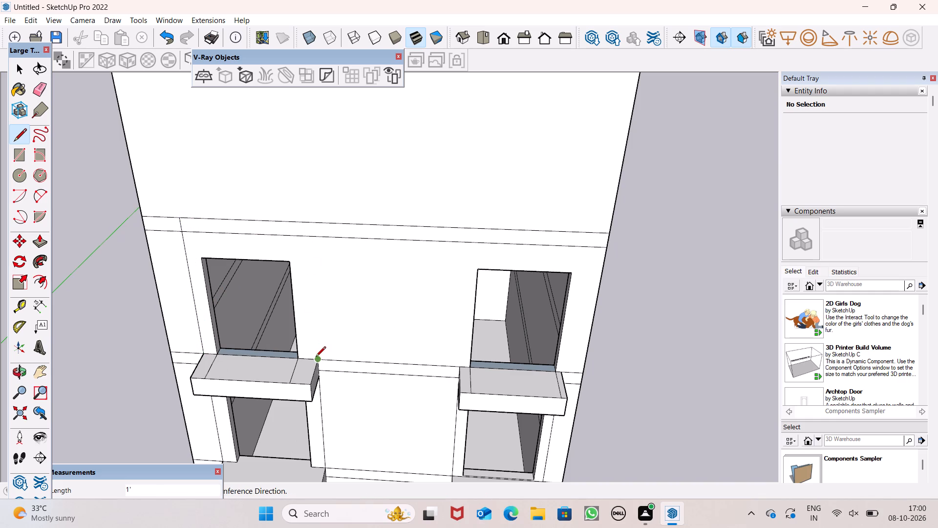
left_click(316, 357)
left_click(313, 239)
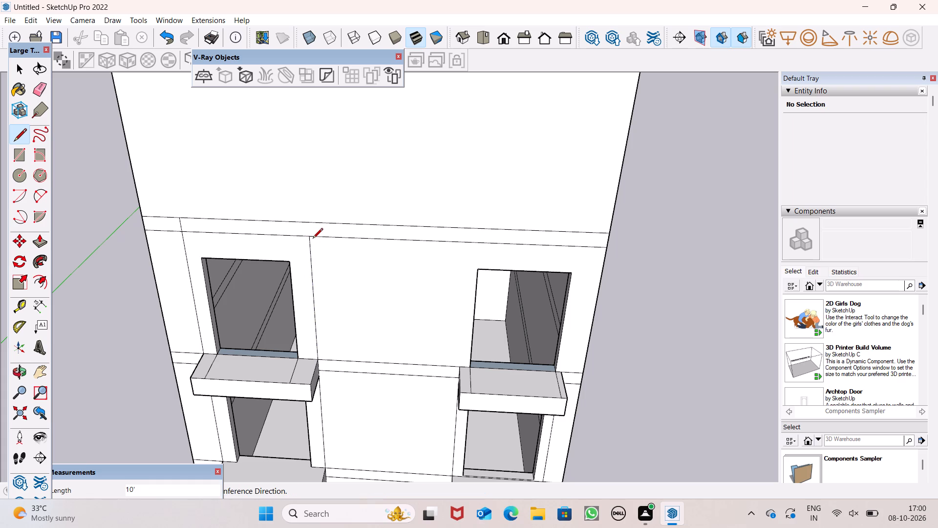
left_click(308, 238)
left_click(305, 225)
Draw vertical lines from both back corners of the upper right canopy up the front wall and across the 1' third band.
left_click(459, 367)
left_click(465, 246)
left_click(465, 245)
left_click(465, 228)
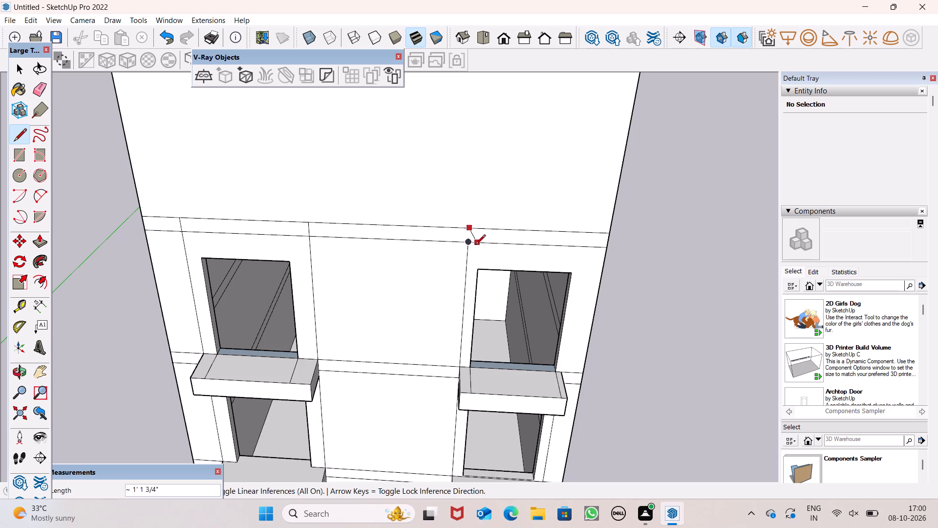
left_click(472, 243)
left_click_drag(565, 374, 564, 351)
left_click(587, 250)
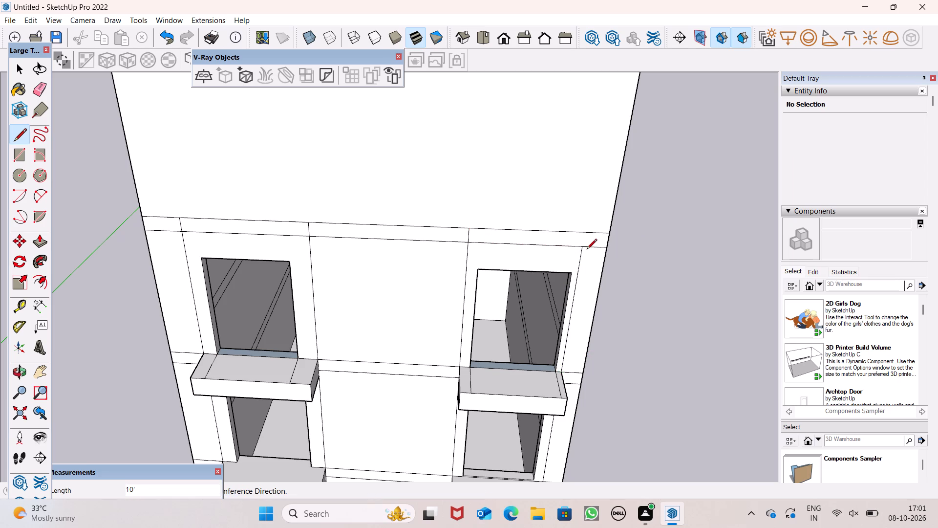
left_click(582, 249)
left_click(579, 231)
key("space")
key("space")
Draw a rectangle about 6' 2" wide and 8' 3" high on the fourth-storey front wall, above the left third-storey opening.
scroll(417, 257, "down", 5)
scroll(367, 234, "down", 2)
scroll(359, 163, "up", 4)
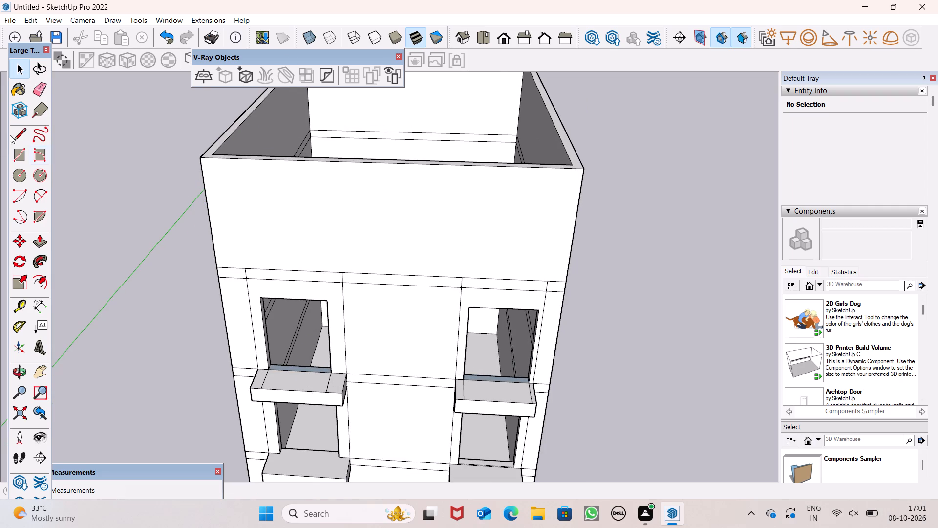
left_click(38, 92)
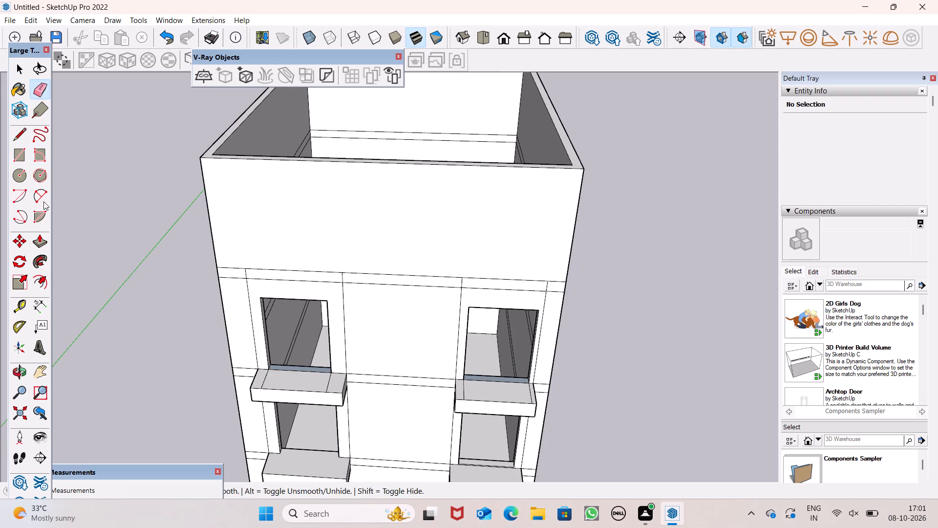
left_click(42, 237)
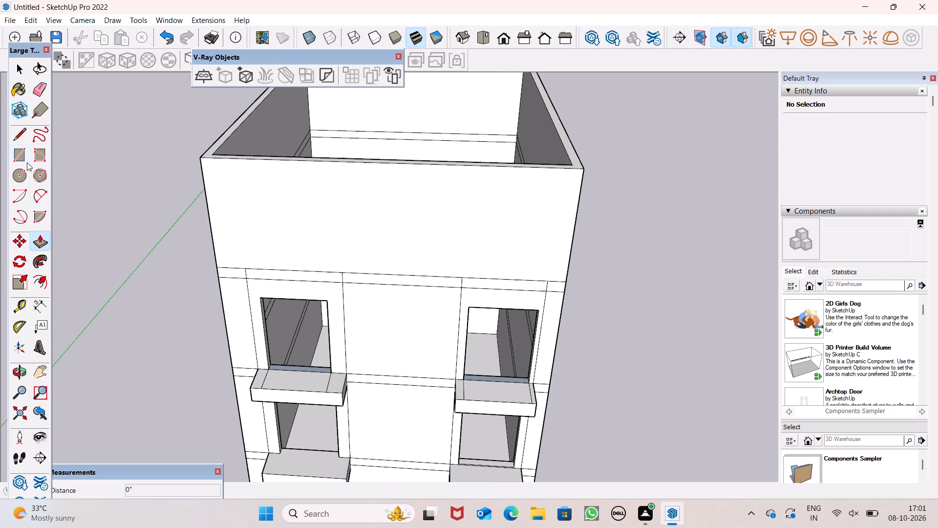
left_click(27, 162)
middle_click_drag(276, 236, 345, 155)
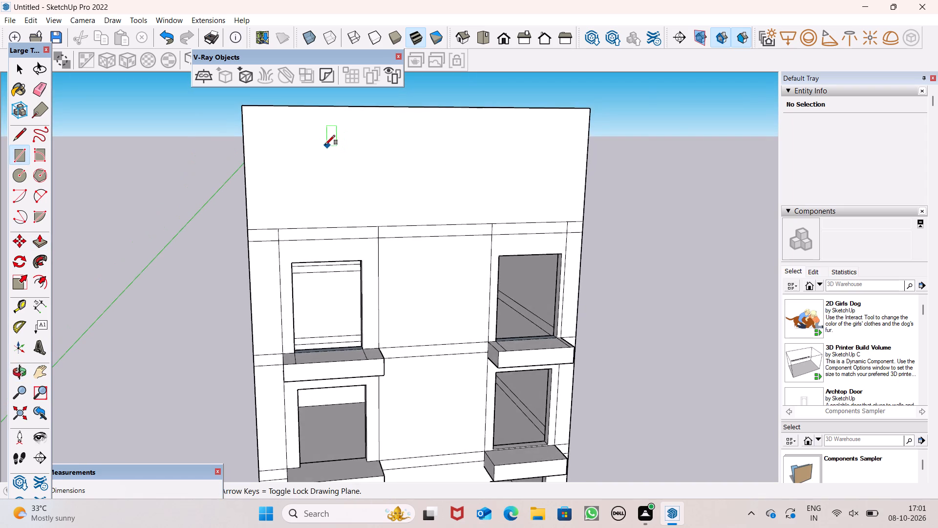
scroll(324, 144, "up", 3)
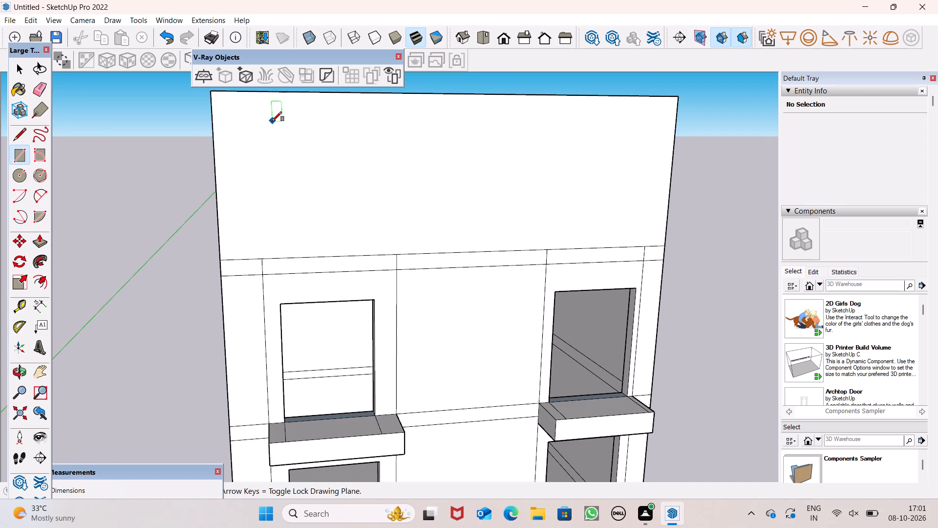
left_click_drag(272, 121, 274, 127)
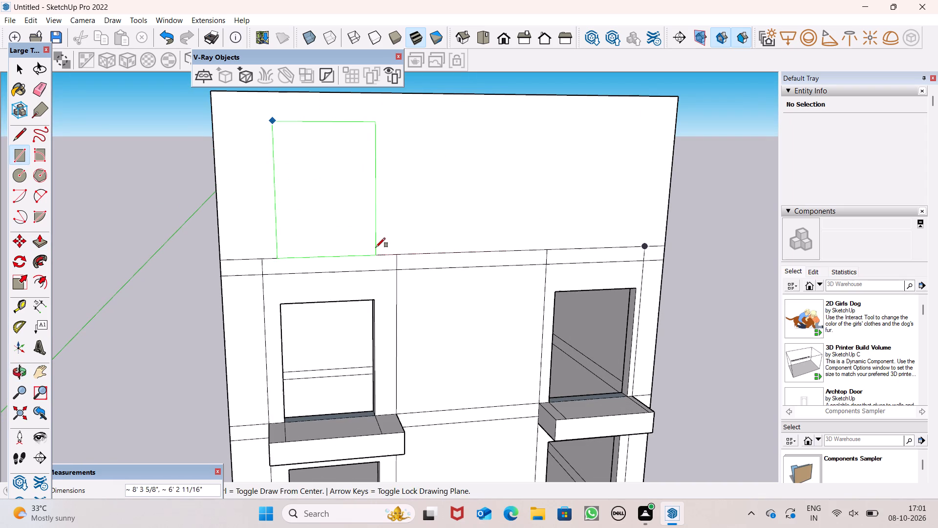
left_click(373, 245)
Copy the fourth-storey rectangle with its edges about 18' 8" across the front wall, above the right third-storey opening.
key("space")
middle_click_drag(723, 358, 633, 347)
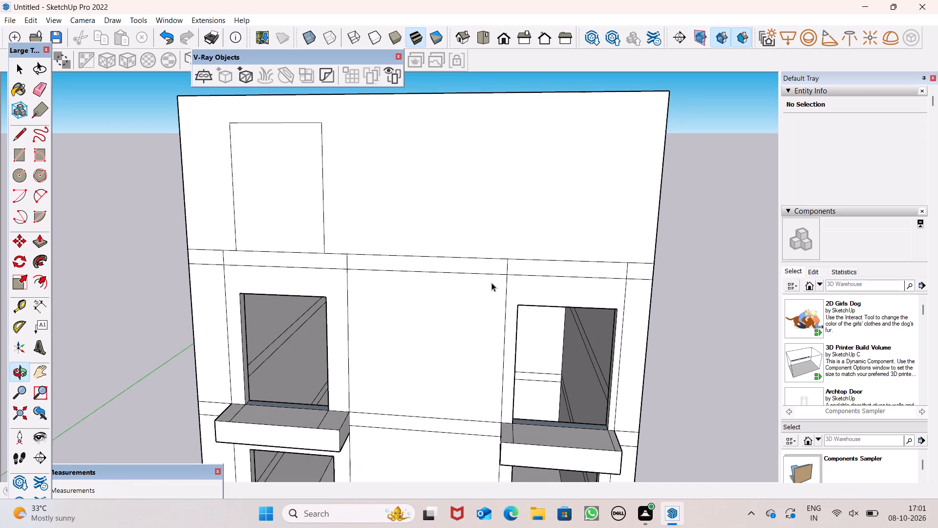
double_click(305, 211)
key("m")
key("Return")
key("4")
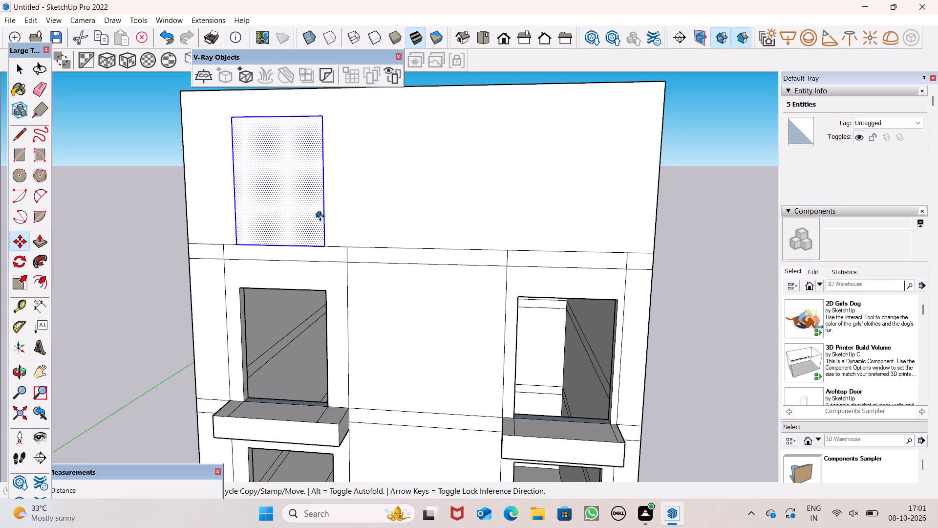
left_click_drag(320, 209, 620, 212)
scroll(937, 447, "down", 4)
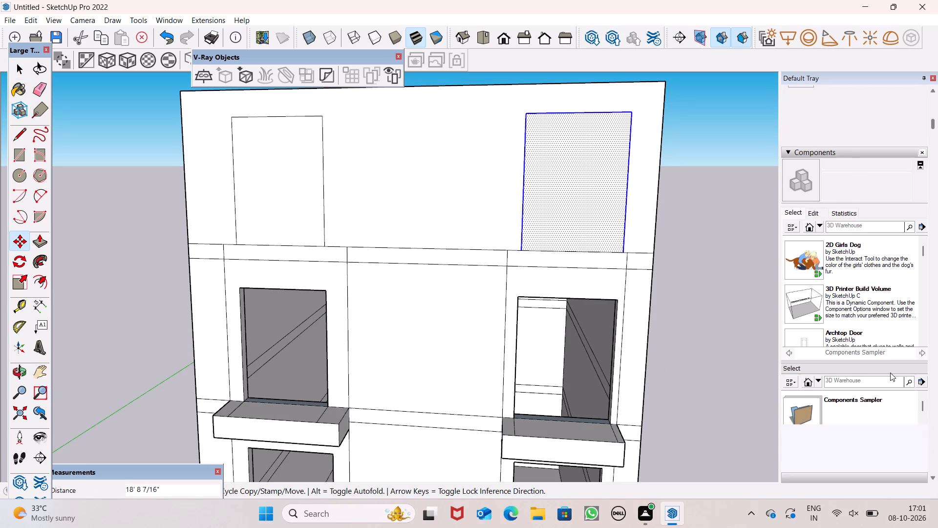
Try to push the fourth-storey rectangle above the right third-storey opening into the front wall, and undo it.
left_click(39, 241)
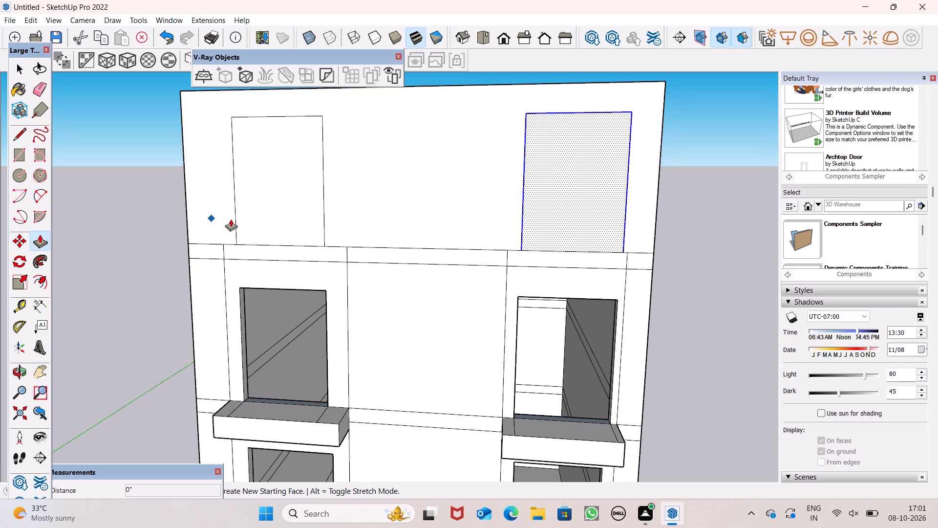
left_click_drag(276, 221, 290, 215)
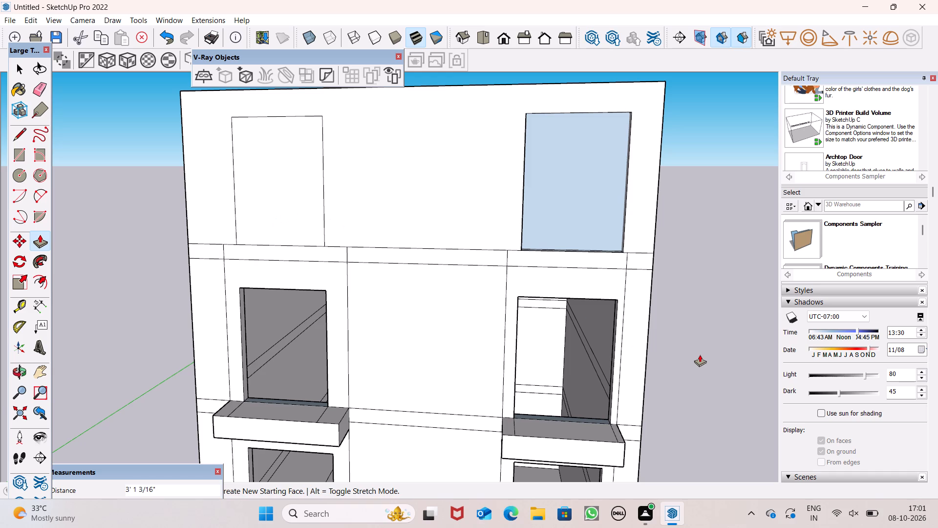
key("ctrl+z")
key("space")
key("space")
Pull the third-band section above the left third-storey opening out about 2' 10" with Push/Pull to form a canopy.
scroll(701, 329, "down", 3)
scroll(542, 219, "down", 5)
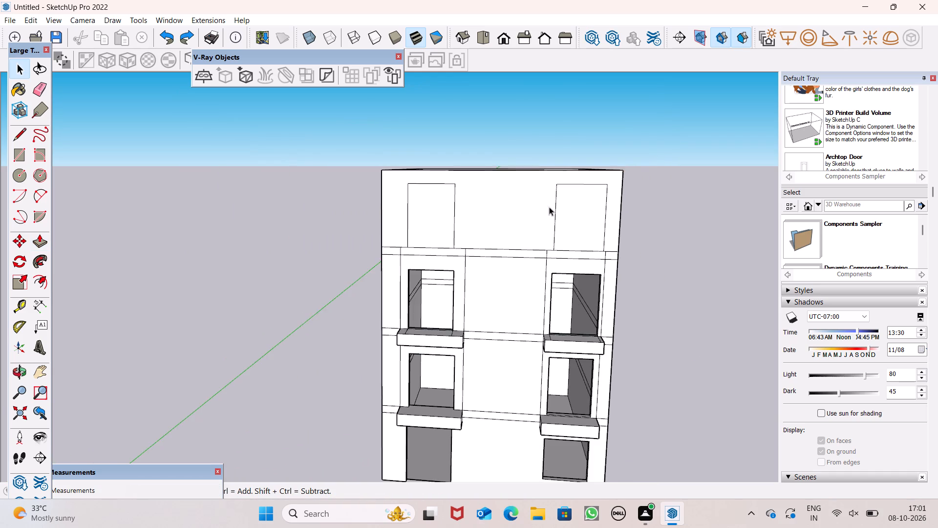
middle_click_drag(543, 198, 560, 243)
scroll(392, 291, "up", 1)
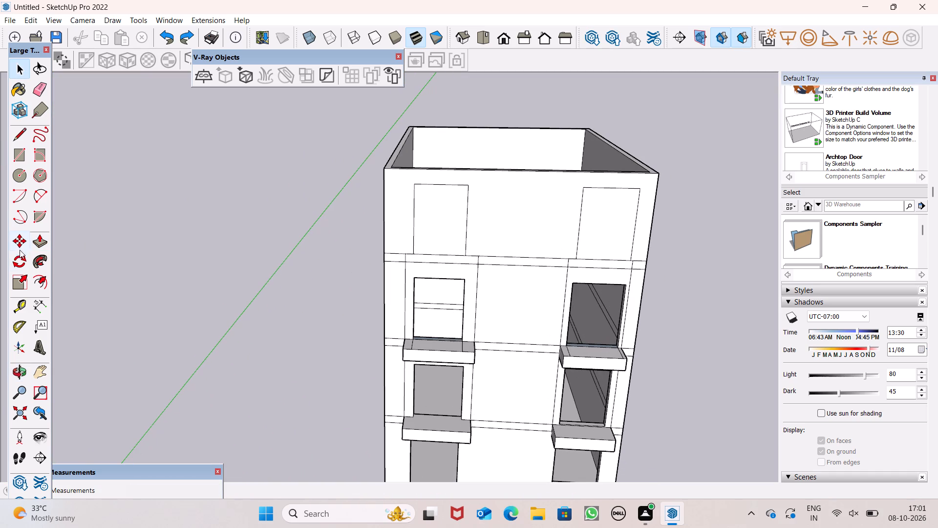
left_click(37, 247)
scroll(583, 295, "down", 5)
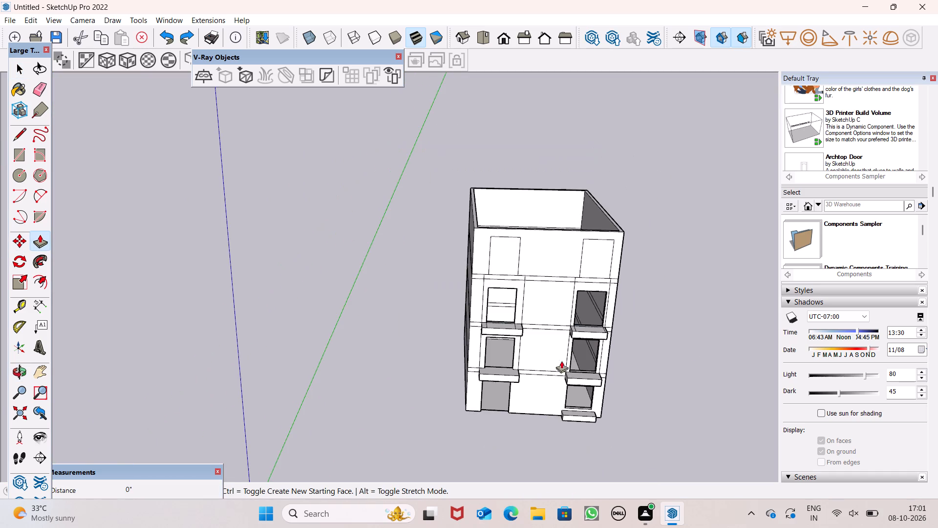
middle_click_drag(560, 363, 795, 366)
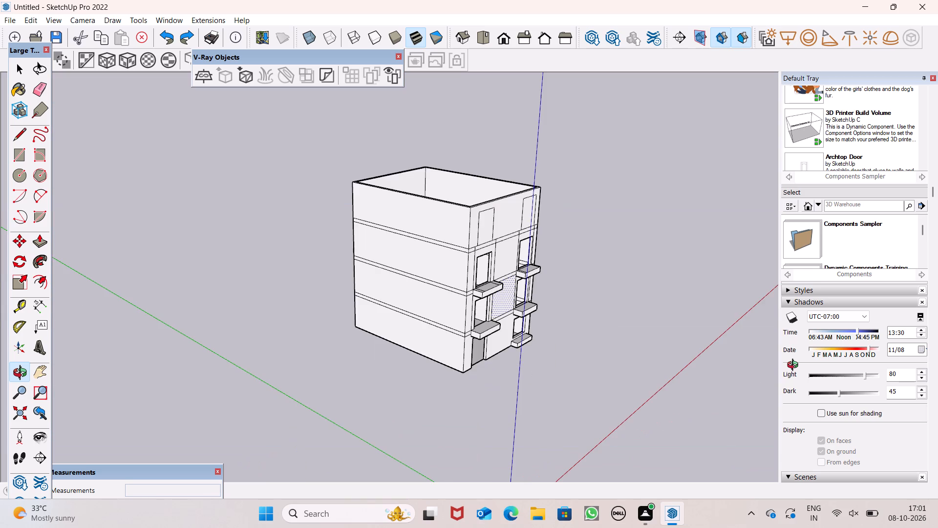
middle_click_drag(795, 366, 576, 379)
scroll(560, 323, "up", 5)
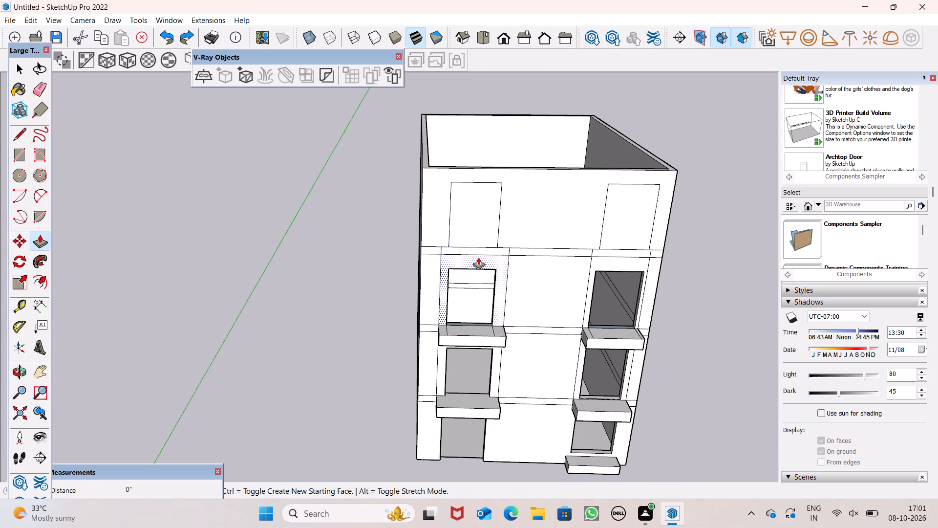
left_click_drag(488, 250, 444, 339)
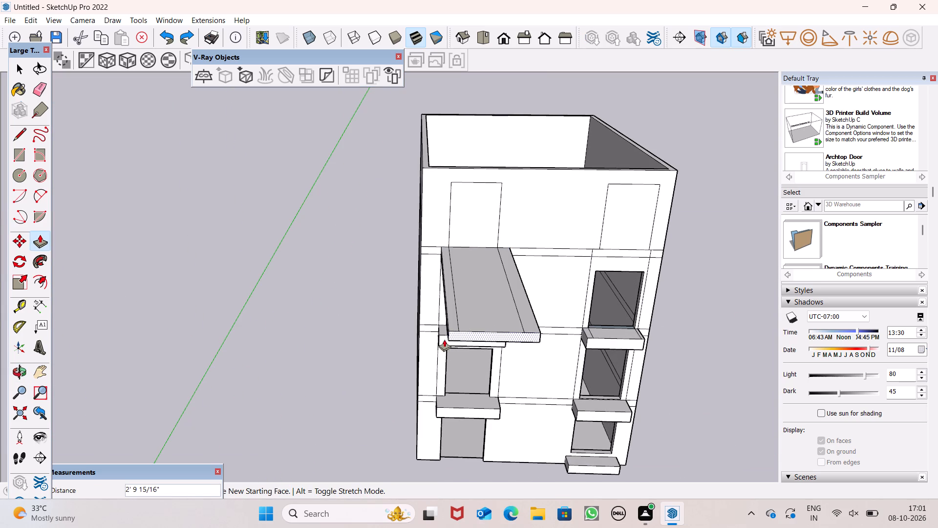
left_click_drag(444, 339, 442, 339)
Push/Pull the underside of the new left third-band canopy downward about 5" to thicken it.
scroll(483, 305, "up", 2)
middle_click_drag(483, 302, 480, 147)
left_click_drag(496, 170, 497, 174)
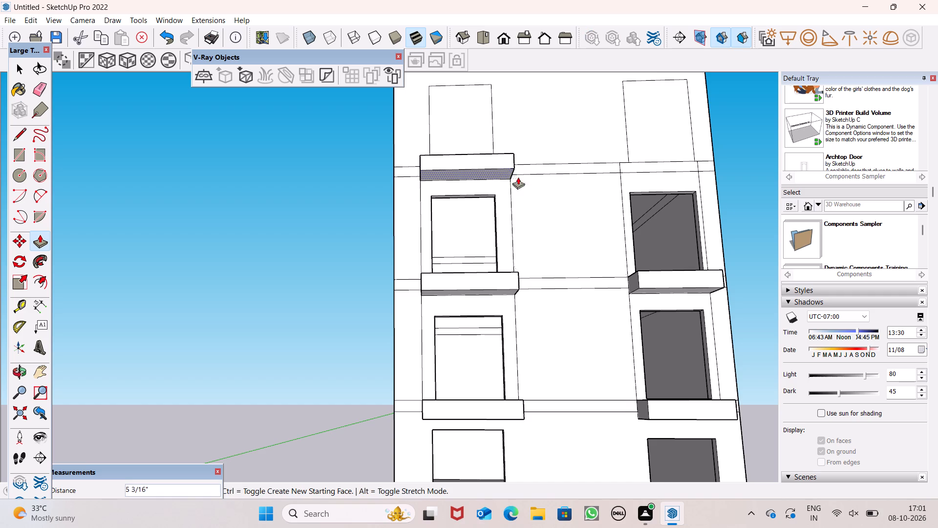
Pull the third-band section above the right third-storey opening out about 2' 10", level with the left canopy.
scroll(775, 214, "up", 1)
middle_click_drag(775, 214, 716, 304)
left_click_drag(663, 189, 620, 250)
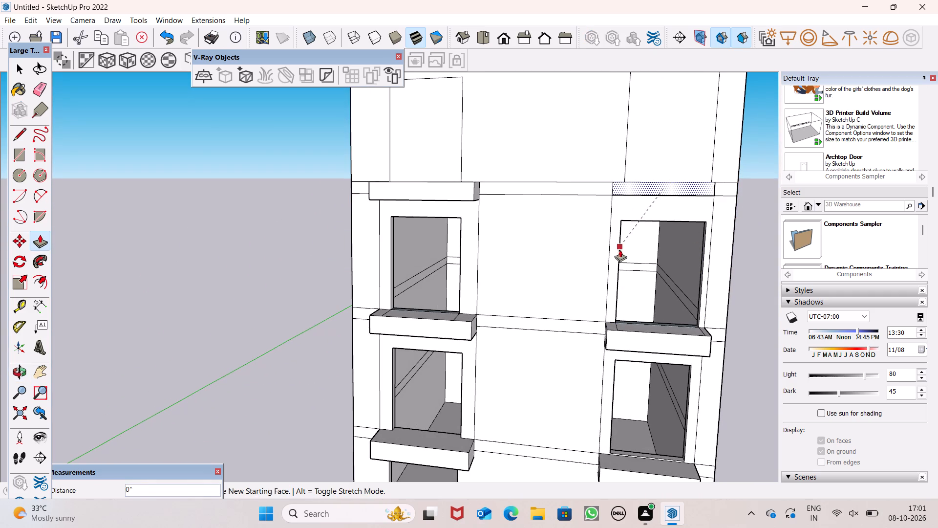
left_click_drag(620, 250, 465, 185)
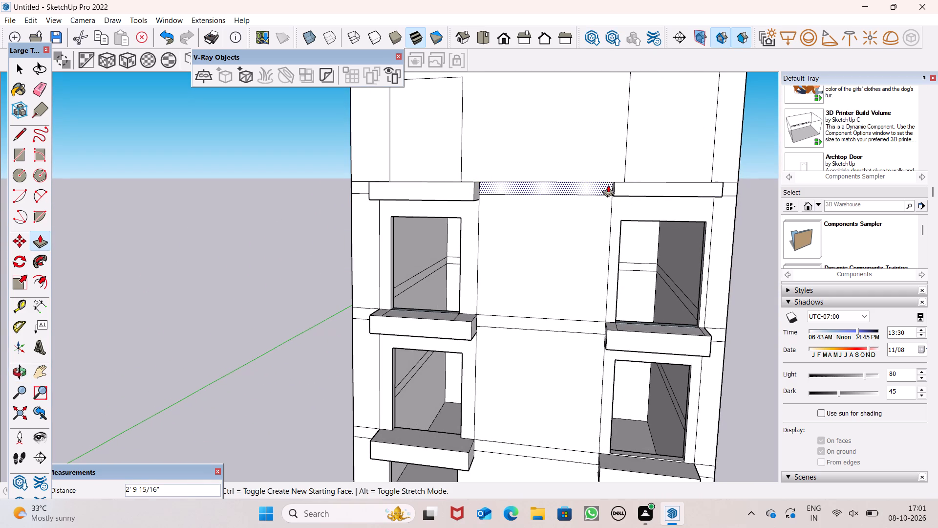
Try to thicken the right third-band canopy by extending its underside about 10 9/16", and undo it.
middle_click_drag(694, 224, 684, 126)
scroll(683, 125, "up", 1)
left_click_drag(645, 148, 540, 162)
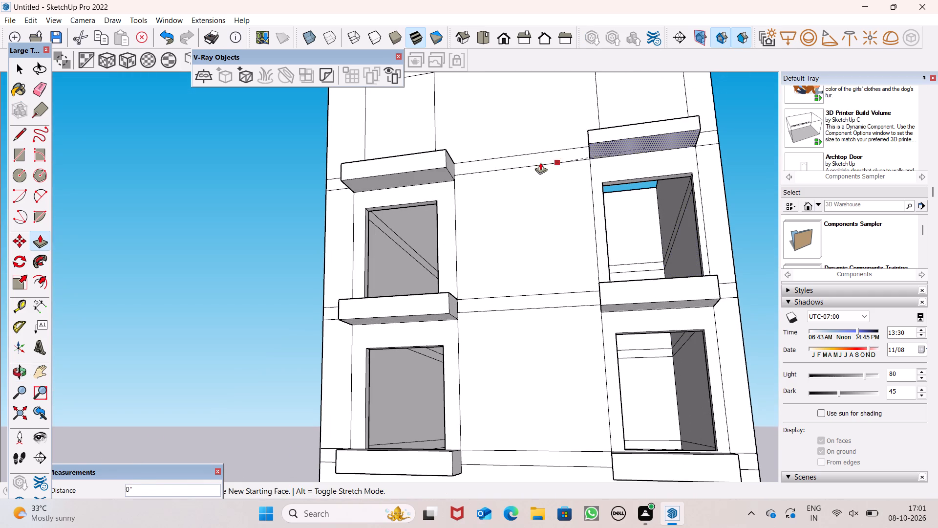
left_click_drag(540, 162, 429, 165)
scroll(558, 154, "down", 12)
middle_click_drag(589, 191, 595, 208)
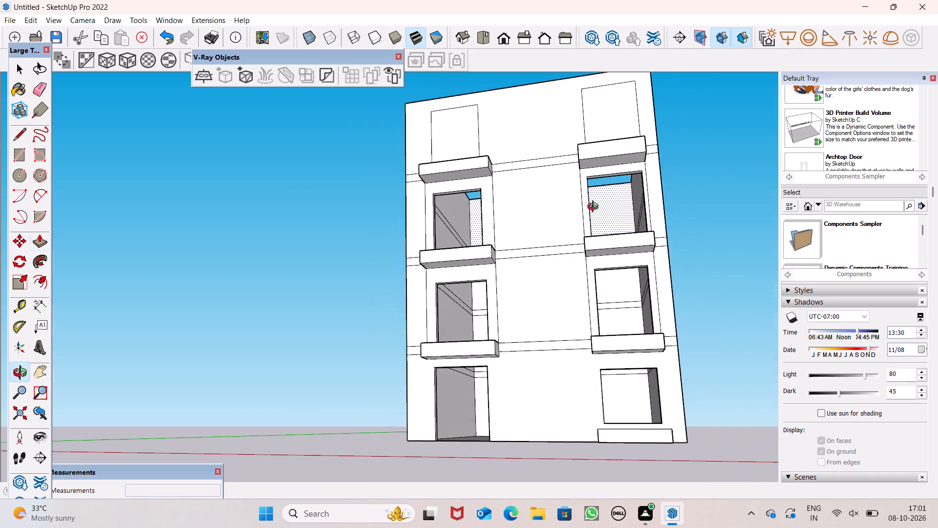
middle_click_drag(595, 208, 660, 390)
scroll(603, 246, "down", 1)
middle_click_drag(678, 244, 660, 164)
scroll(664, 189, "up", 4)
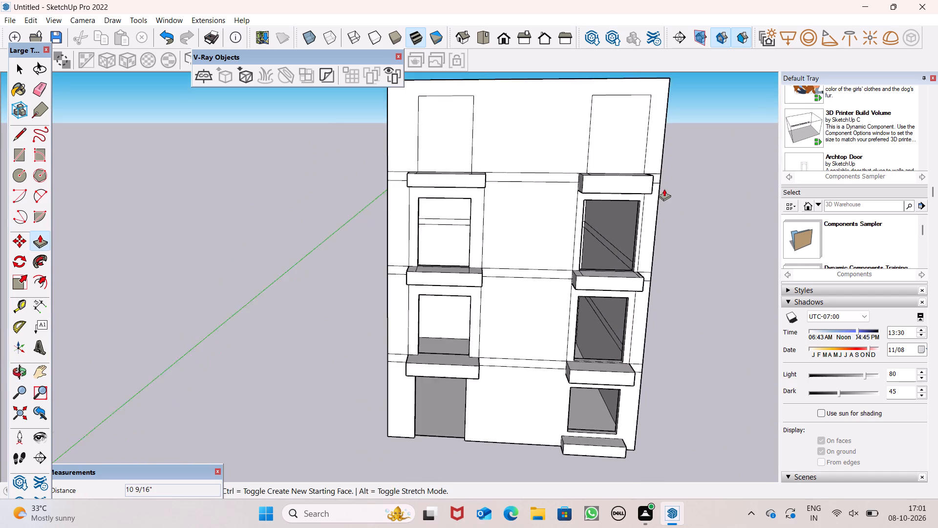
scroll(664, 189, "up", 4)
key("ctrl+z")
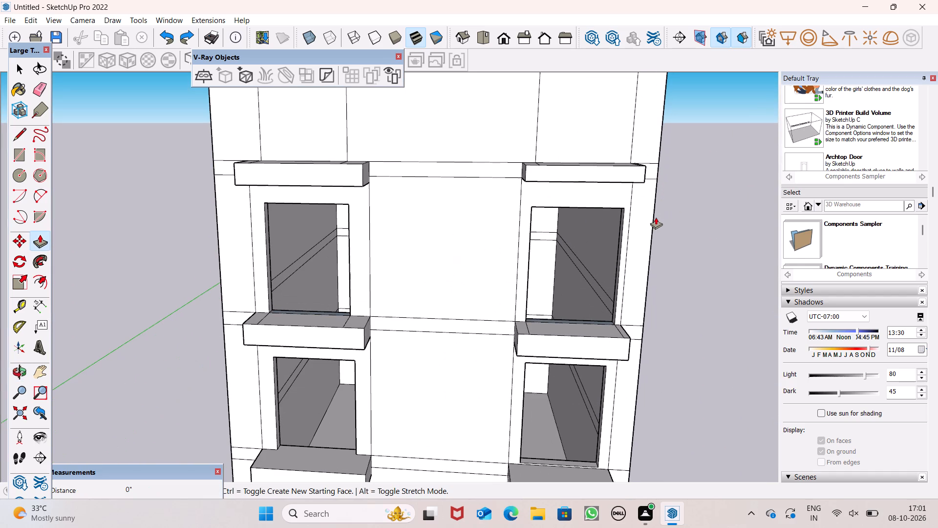
Push/Pull the underside of the right third-band canopy downward about 6 7/16", using the left canopy's lower edge as reference.
middle_click_drag(411, 218, 427, 123)
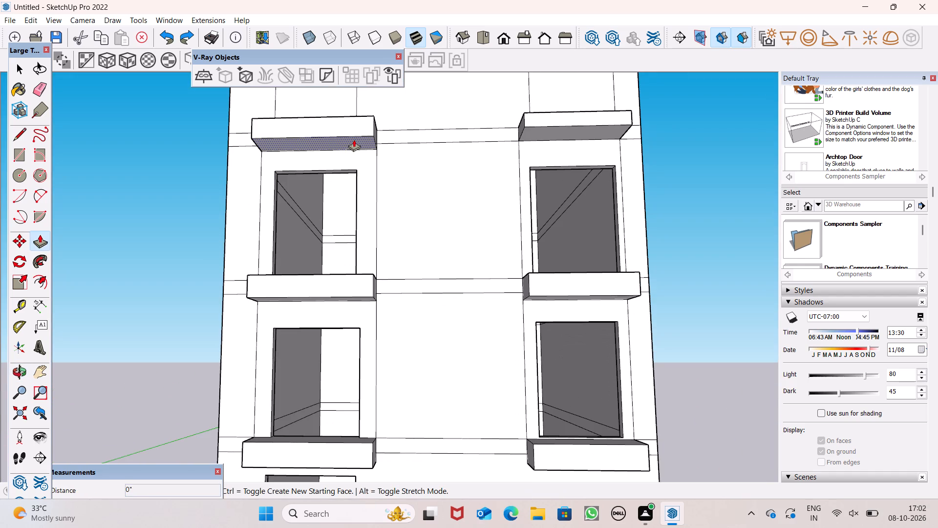
left_click(354, 139)
left_click_drag(545, 132, 453, 149)
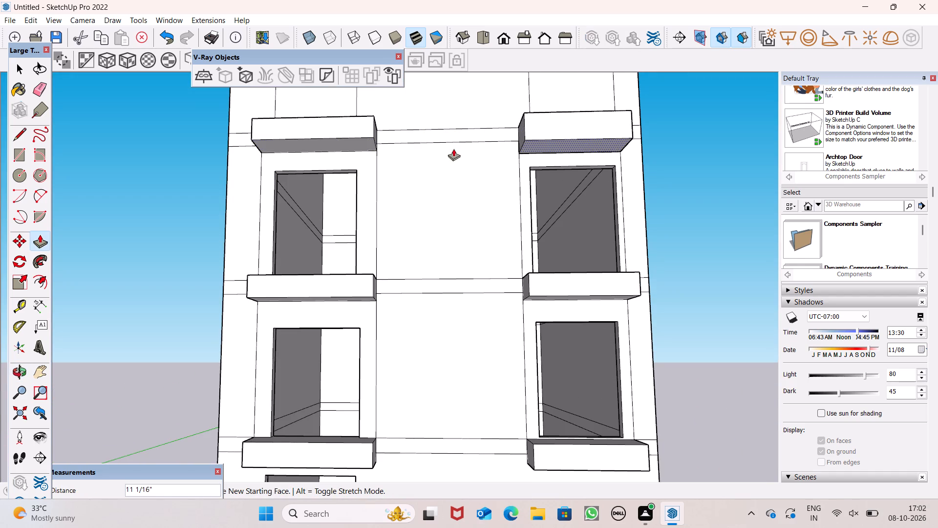
left_click_drag(453, 149, 371, 144)
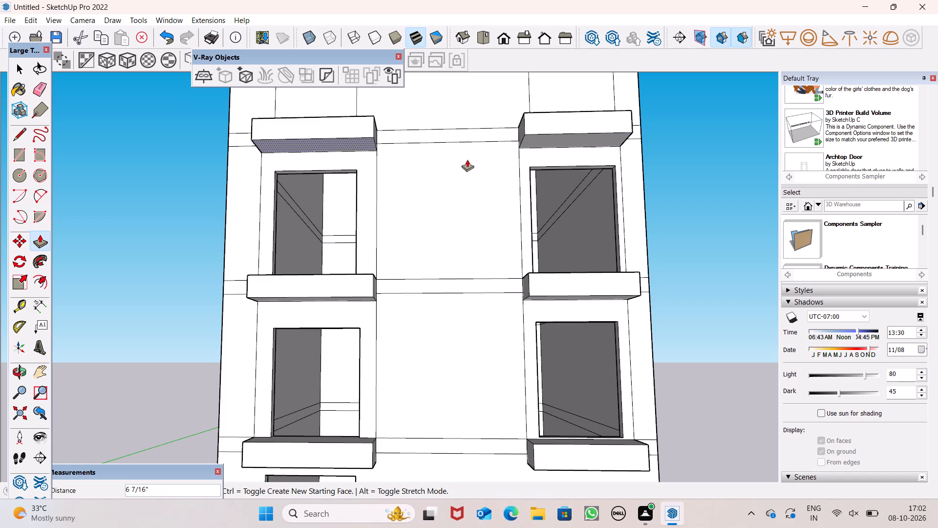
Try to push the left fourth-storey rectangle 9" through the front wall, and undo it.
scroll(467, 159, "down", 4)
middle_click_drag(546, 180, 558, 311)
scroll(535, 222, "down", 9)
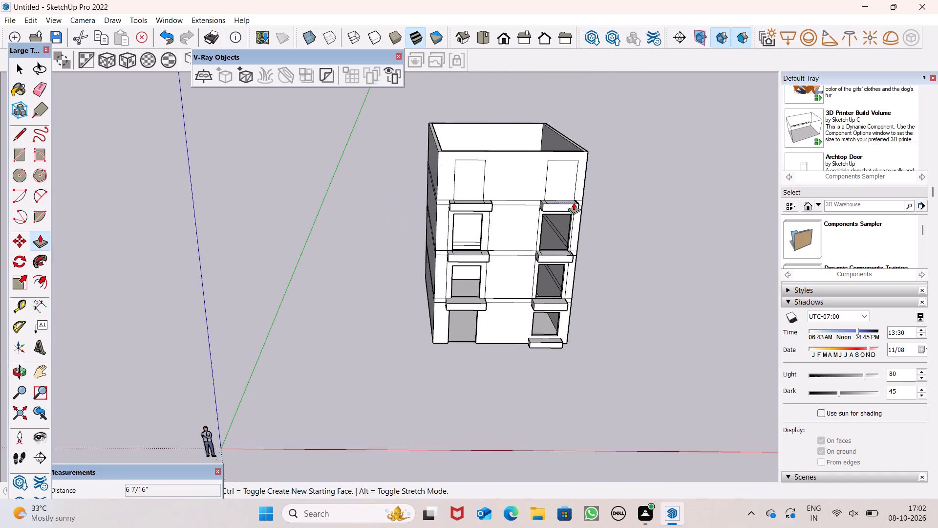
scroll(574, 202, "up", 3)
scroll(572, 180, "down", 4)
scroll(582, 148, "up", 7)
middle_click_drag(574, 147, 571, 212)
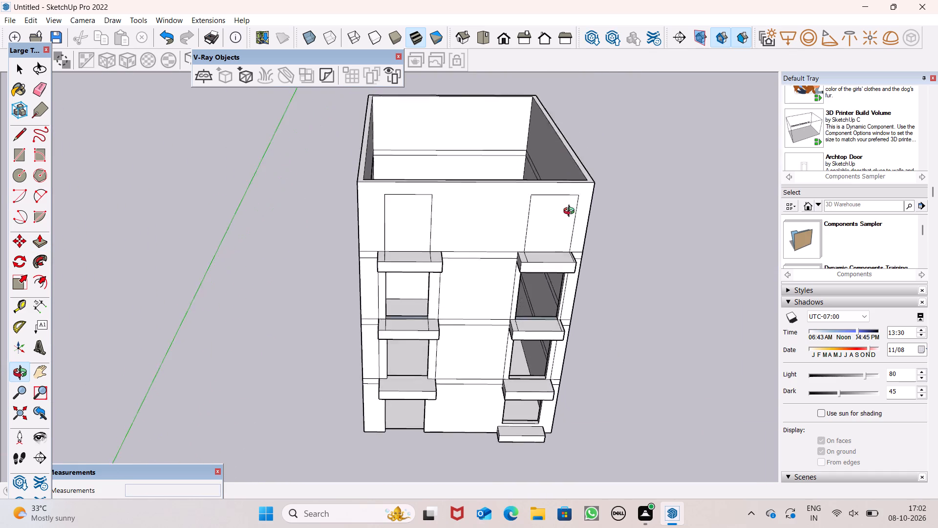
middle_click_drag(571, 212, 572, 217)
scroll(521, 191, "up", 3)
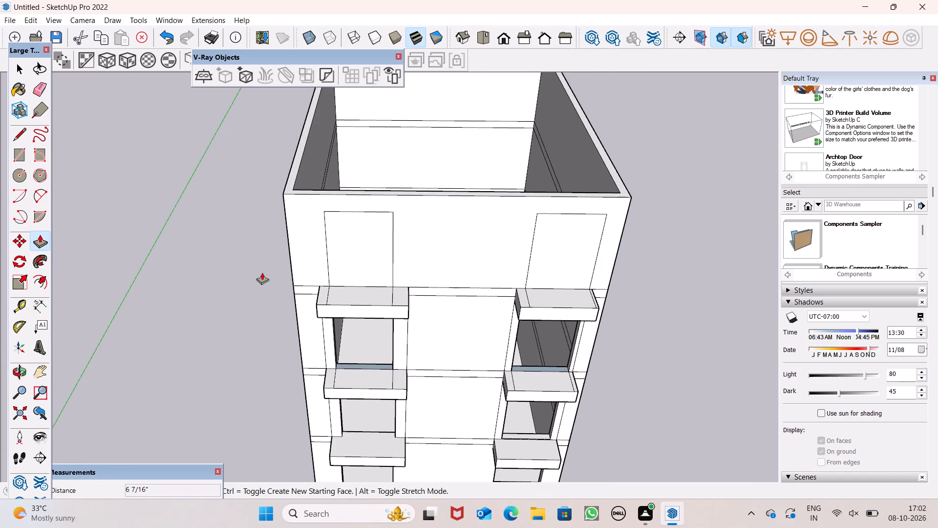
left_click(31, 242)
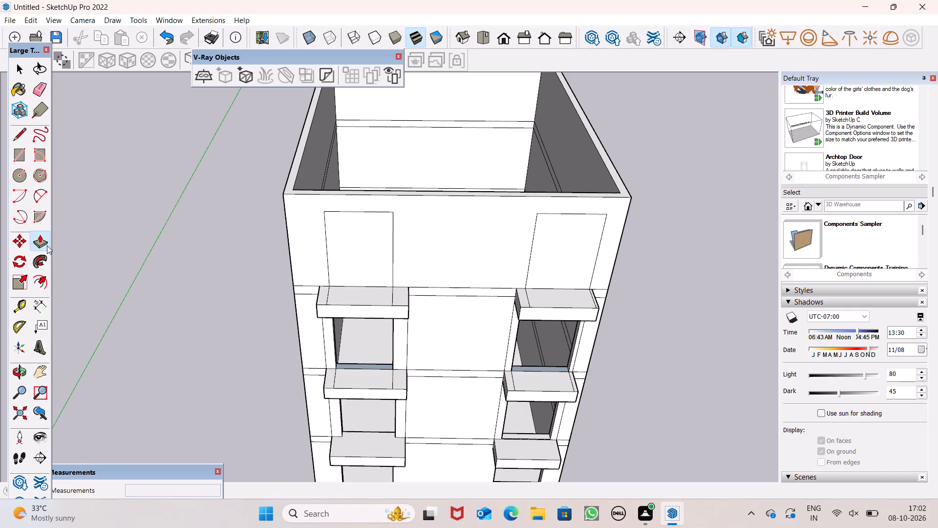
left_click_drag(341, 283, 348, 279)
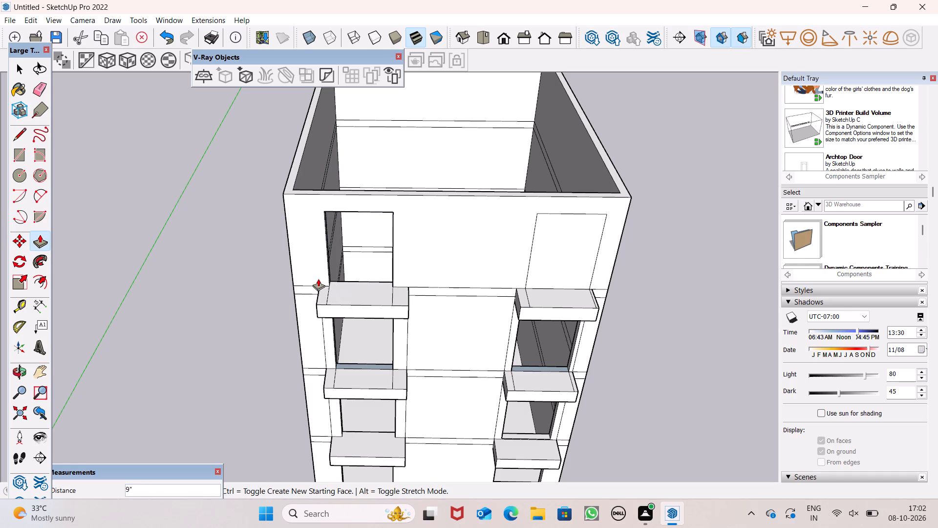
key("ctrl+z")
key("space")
Raise the top face of the fourth-storey walls 1' with Push/Pull to form the fourth band.
scroll(454, 275, "down", 2)
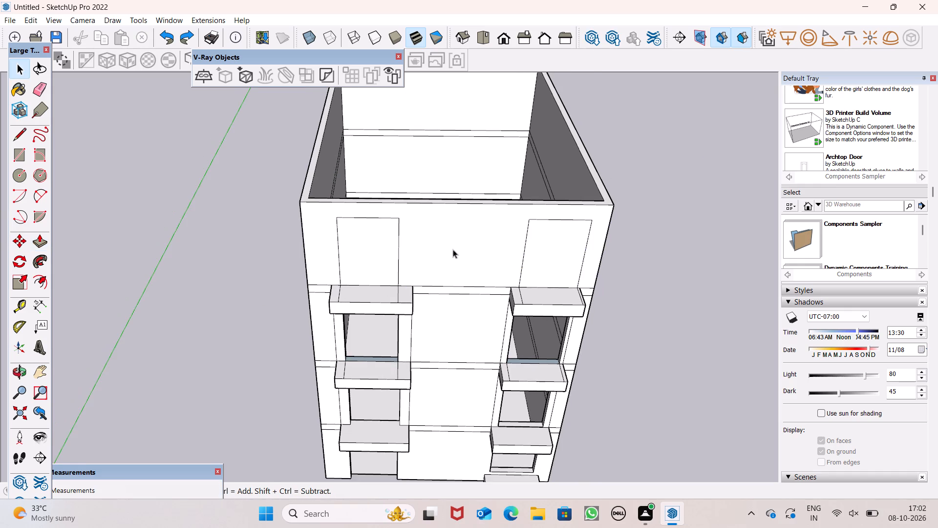
middle_click_drag(451, 348, 457, 369)
scroll(456, 372, "up", 1)
scroll(292, 174, "down", 7)
scroll(477, 300, "down", 6)
scroll(460, 216, "up", 4)
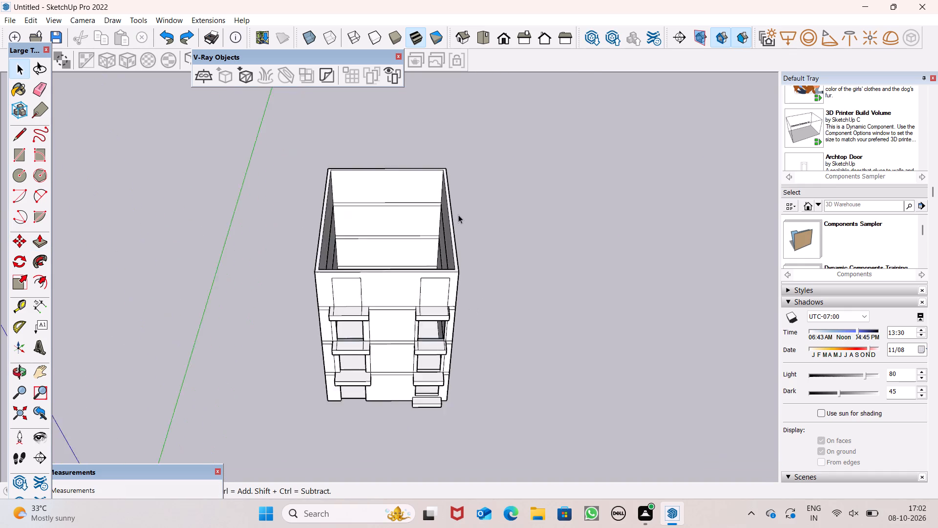
scroll(458, 215, "up", 4)
scroll(388, 229, "up", 4)
scroll(377, 234, "down", 5)
scroll(227, 278, "up", 5)
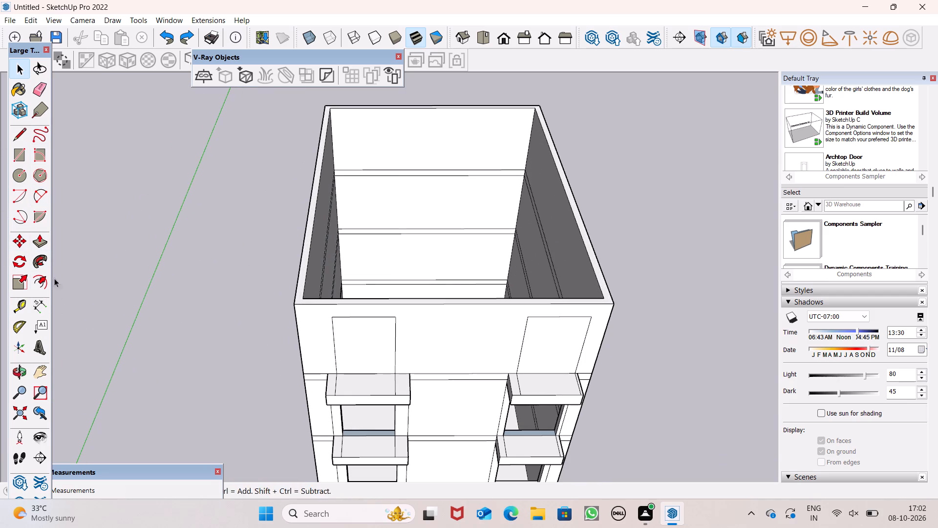
left_click(37, 240)
scroll(291, 298, "up", 4)
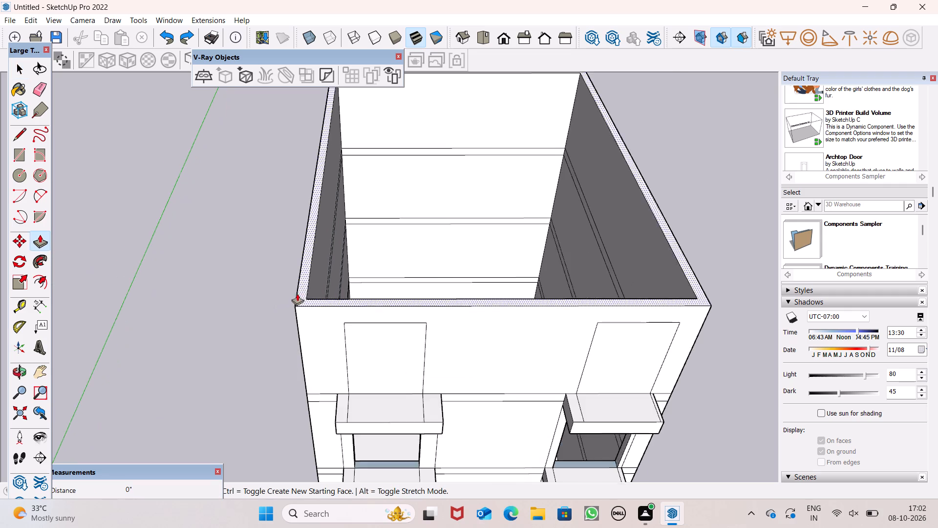
scroll(297, 293, "up", 1)
left_click_drag(304, 302, 304, 279)
type("1'")
key("Return")
Raise the wall tops another 10' above the fourth band to form the fifth-storey walls.
left_click_drag(302, 273, 299, 218)
type("10'")
key("Return")
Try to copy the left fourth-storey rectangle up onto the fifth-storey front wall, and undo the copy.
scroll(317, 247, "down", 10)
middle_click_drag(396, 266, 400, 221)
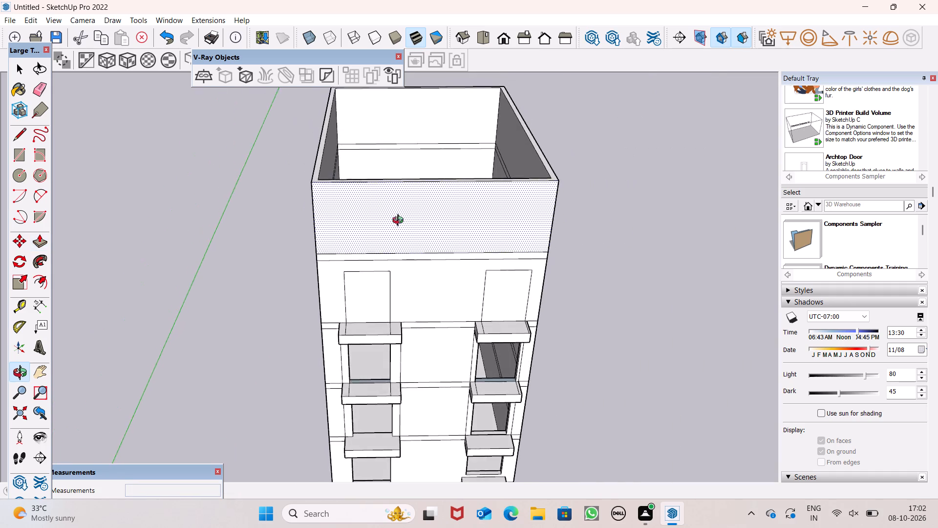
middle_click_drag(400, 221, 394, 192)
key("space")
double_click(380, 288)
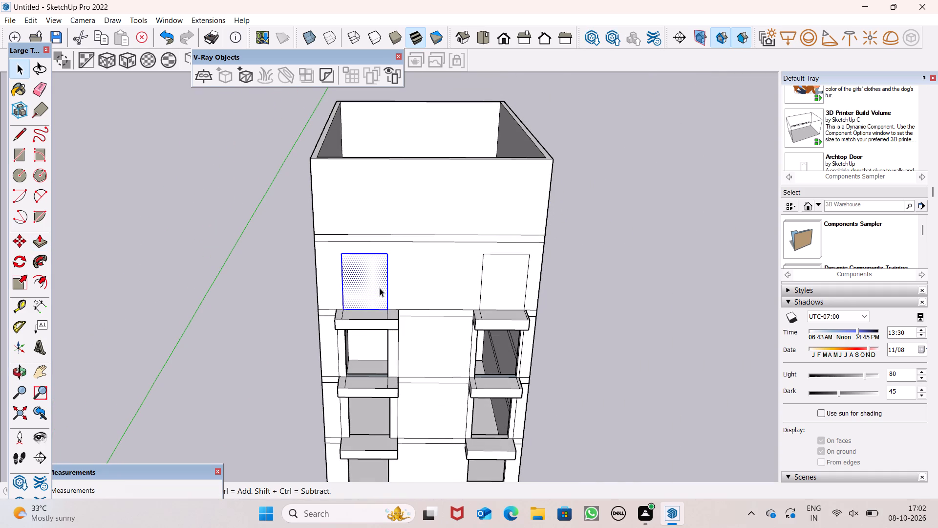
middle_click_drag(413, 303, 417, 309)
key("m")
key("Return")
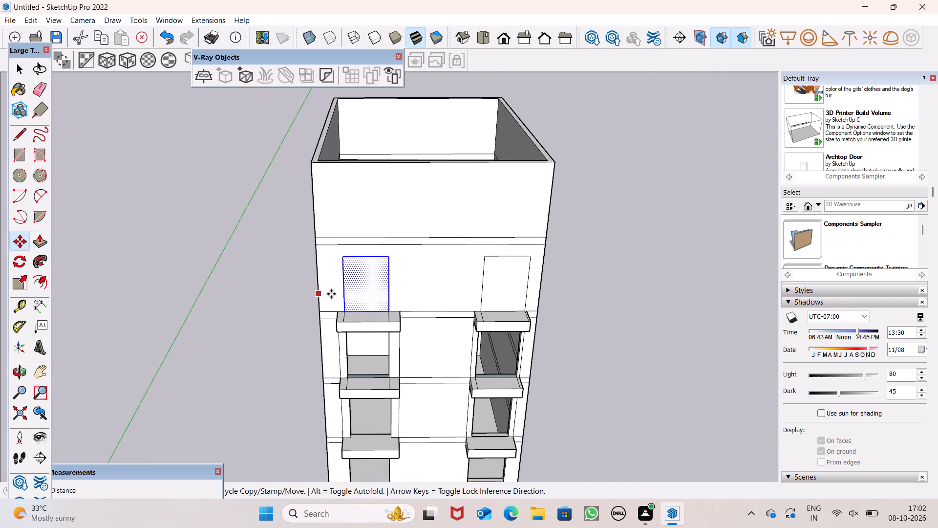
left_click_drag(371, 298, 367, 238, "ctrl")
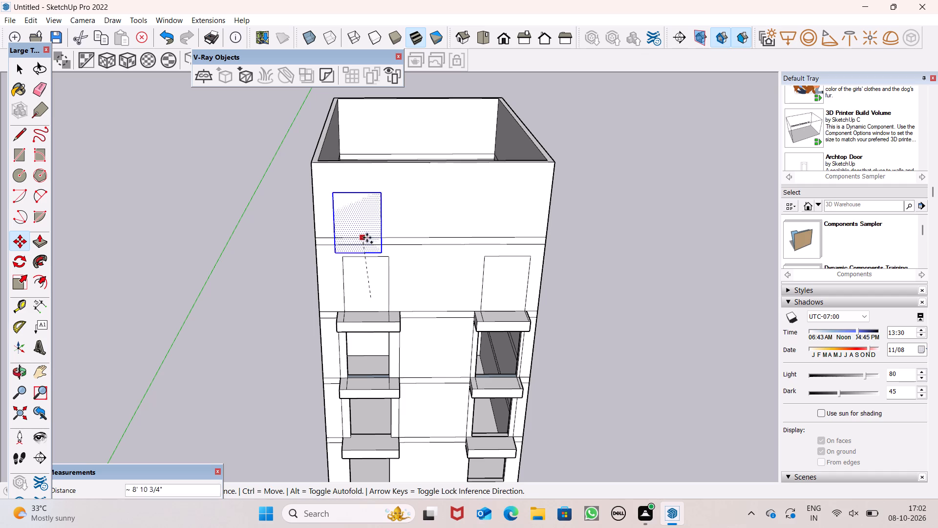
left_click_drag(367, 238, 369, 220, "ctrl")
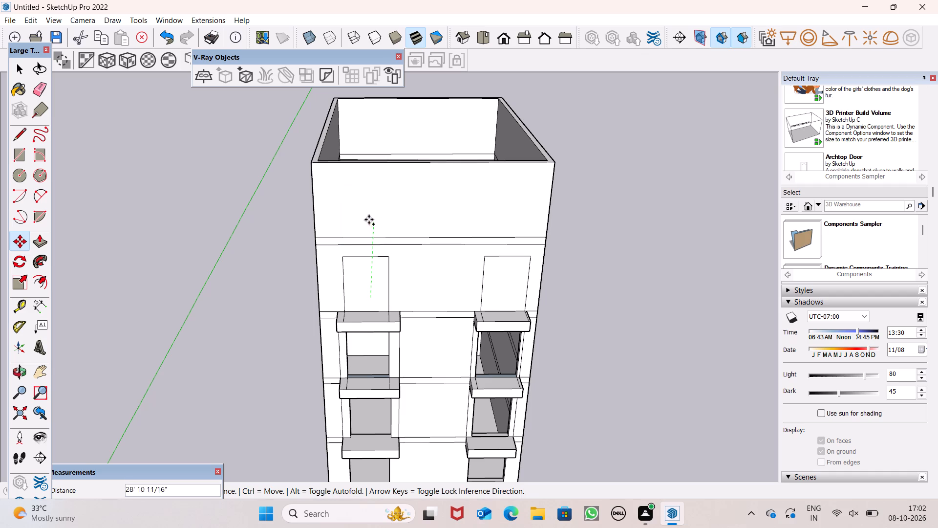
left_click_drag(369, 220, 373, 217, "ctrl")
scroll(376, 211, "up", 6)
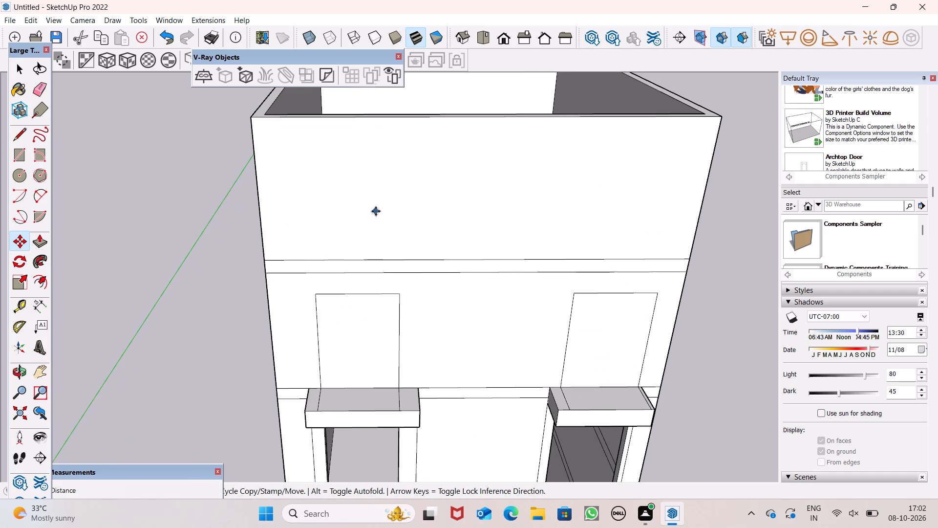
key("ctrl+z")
Copy the left fourth-storey rectangle straight up about 11' onto the fifth-storey front wall.
scroll(377, 228, "down", 3)
key("space")
double_click(367, 313)
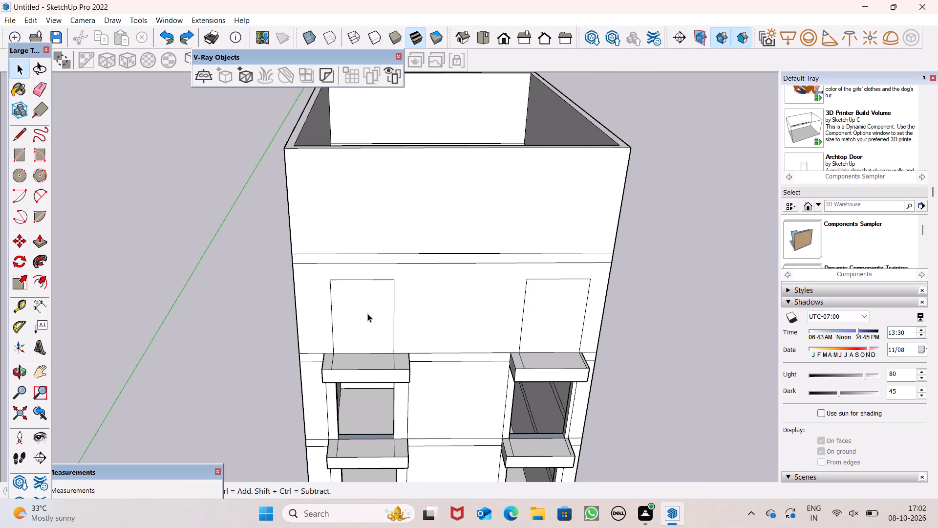
key("m")
key("Return")
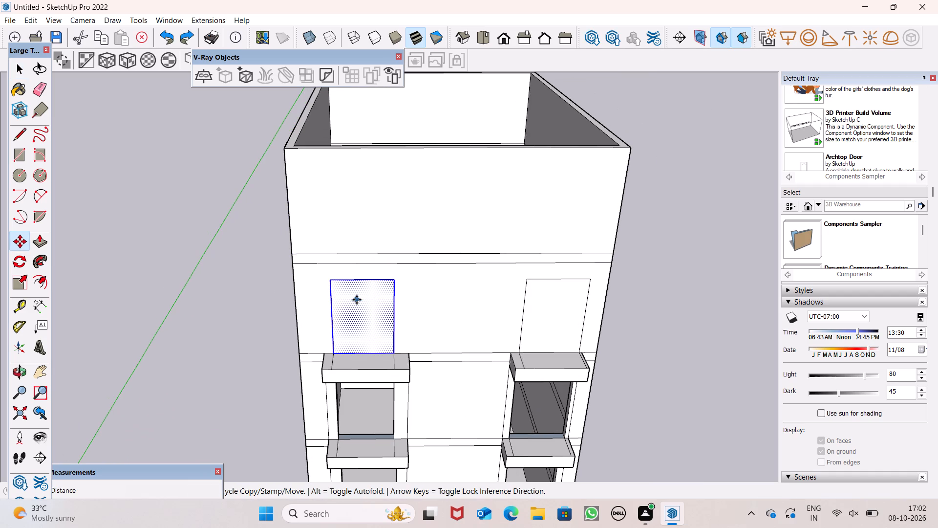
left_click_drag(356, 301, 357, 214)
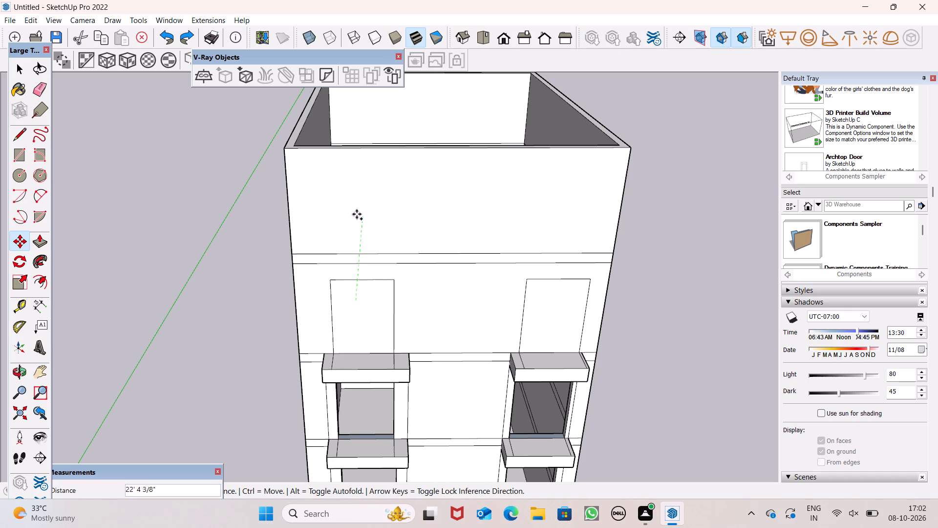
left_click_drag(357, 214, 343, 198)
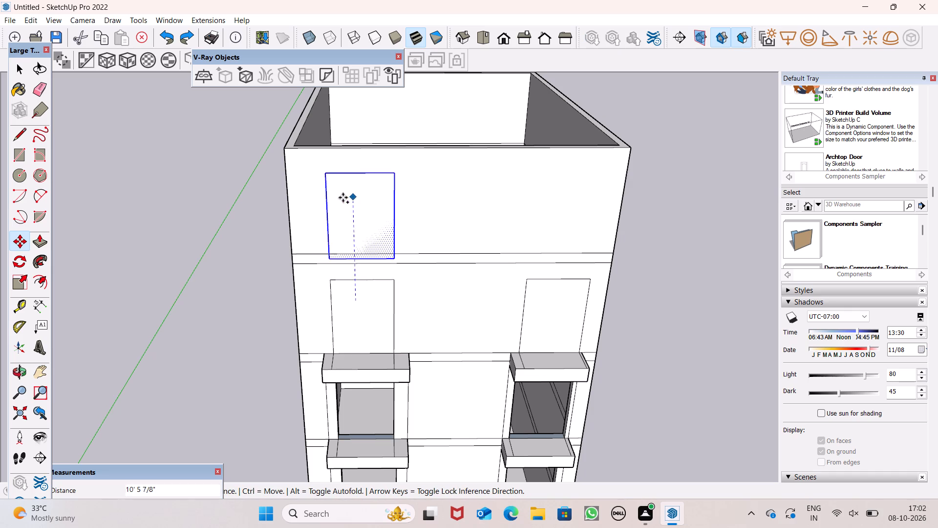
left_click_drag(343, 198, 351, 195)
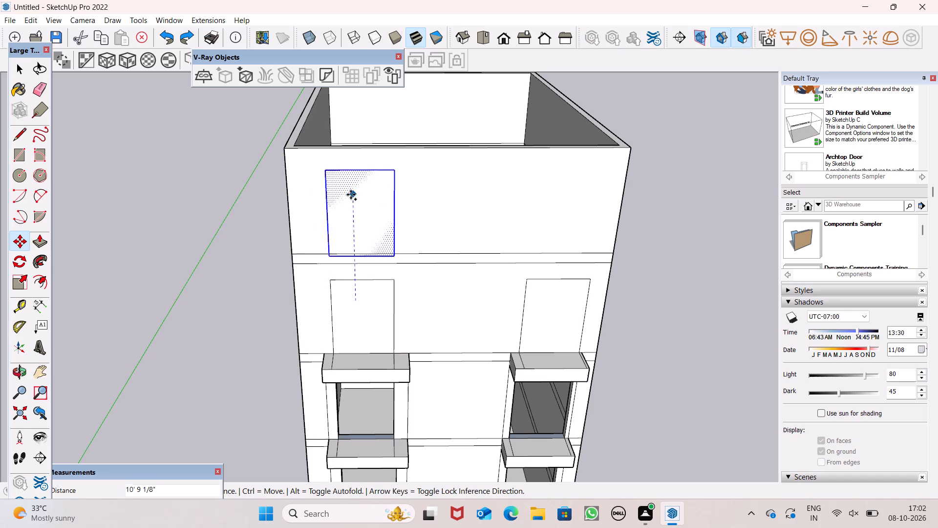
left_click_drag(351, 195, 352, 192)
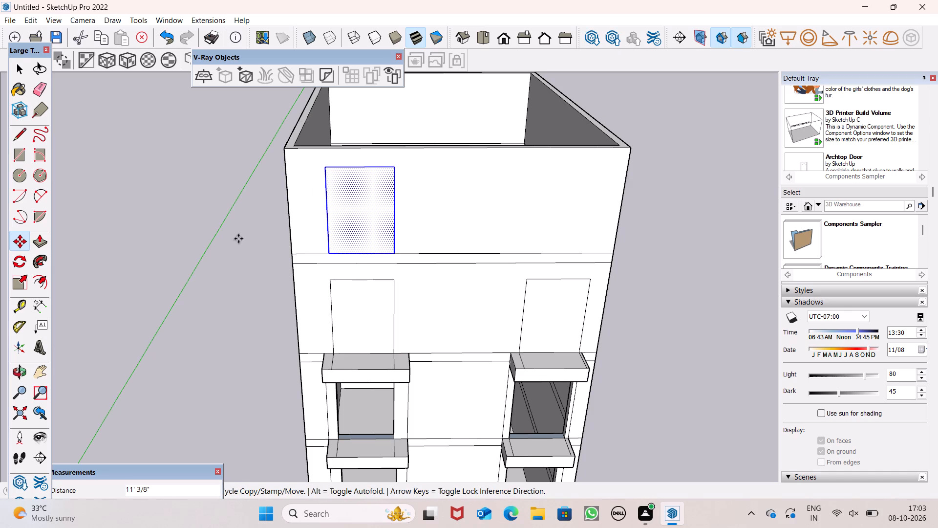
key("space")
left_click(235, 238)
Copy the left fifth-storey rectangle about 18' 9" horizontally to the right side of the fifth-storey front wall.
middle_click_drag(531, 337, 480, 321)
double_click(348, 219)
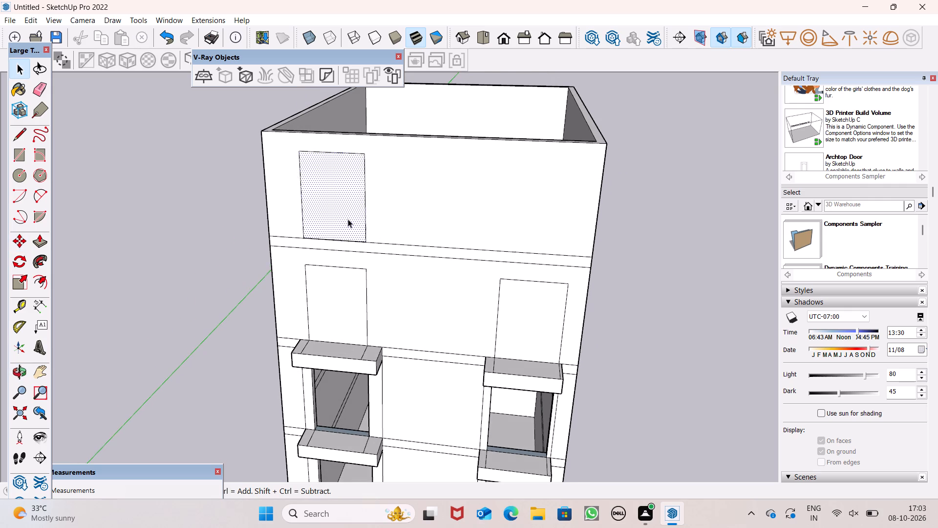
key("m")
key("Return")
left_click_drag(348, 216, 363, 220)
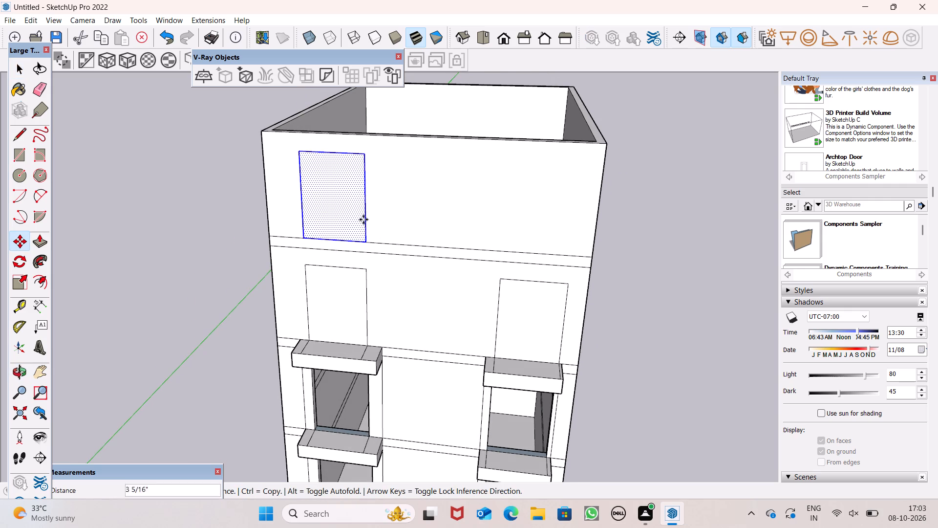
left_click_drag(363, 220, 556, 229)
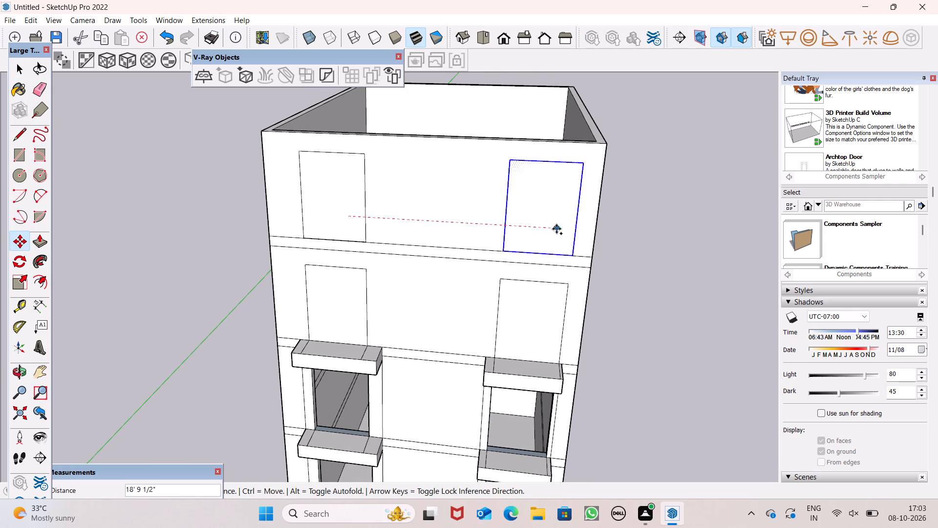
left_click_drag(556, 229, 555, 229)
key("space")
left_click(652, 302)
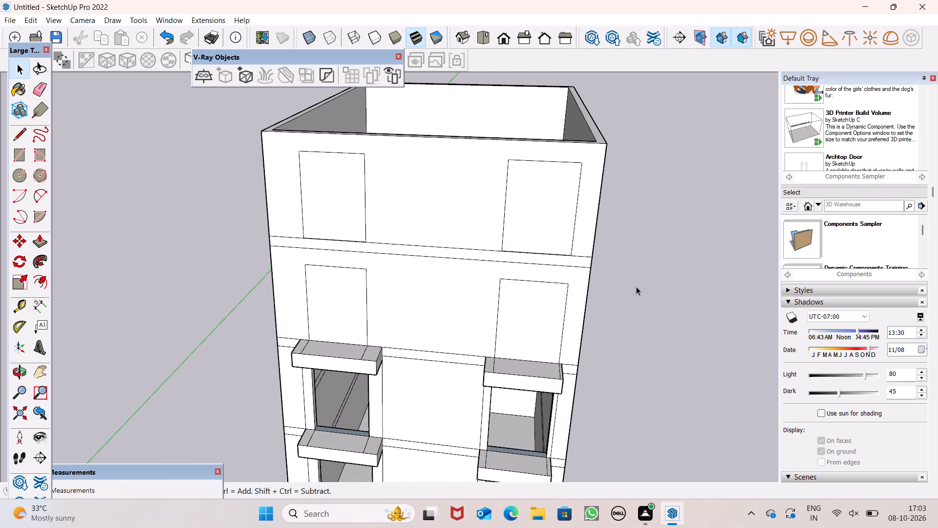
Draw a 10' vertical line up the fourth storey from the upper left canopy's outer corner, and continue it 1' across the fourth band.
scroll(558, 332, "down", 3)
middle_click_drag(482, 301, 497, 318)
scroll(510, 275, "down", 6)
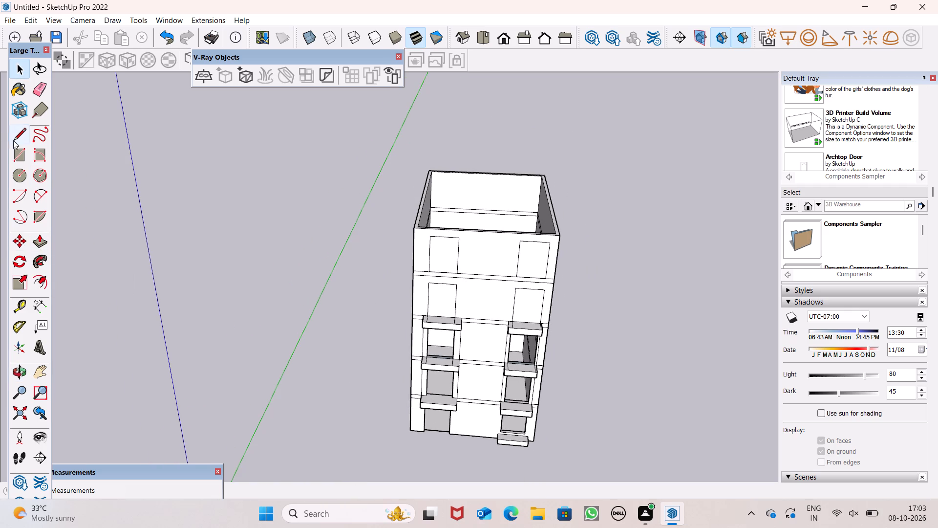
left_click(25, 135)
scroll(526, 367, "up", 7)
scroll(343, 232, "up", 7)
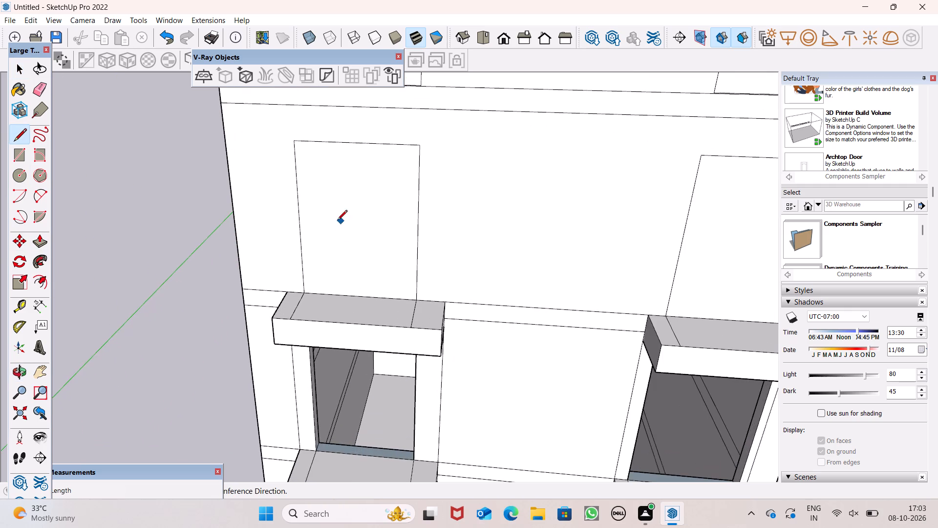
scroll(315, 288, "down", 5)
left_click_drag(295, 296, 295, 290)
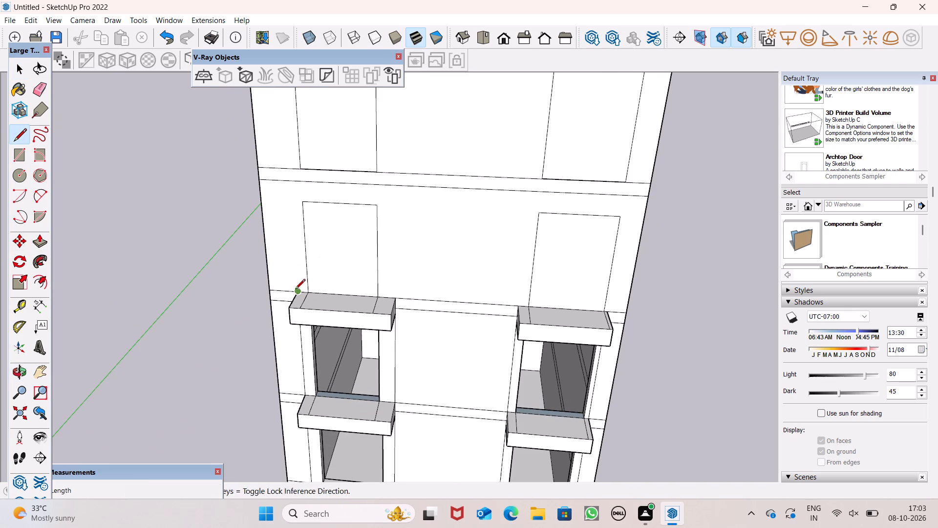
left_click_drag(295, 290, 295, 286)
left_click(294, 182)
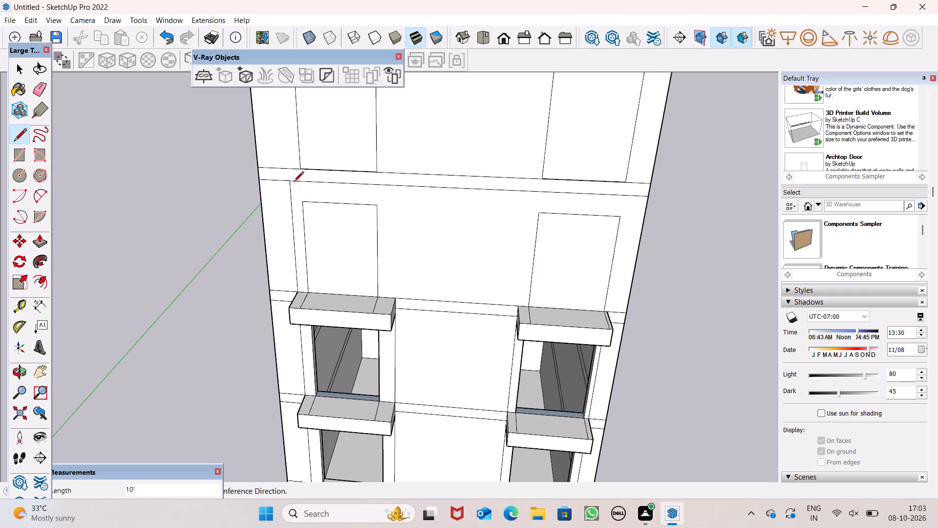
left_click(292, 181)
left_click(291, 172)
Draw 10' vertical lines from the inner corners of the upper left and right canopies, each continued 1' across the fourth band.
left_click_drag(397, 297, 396, 292)
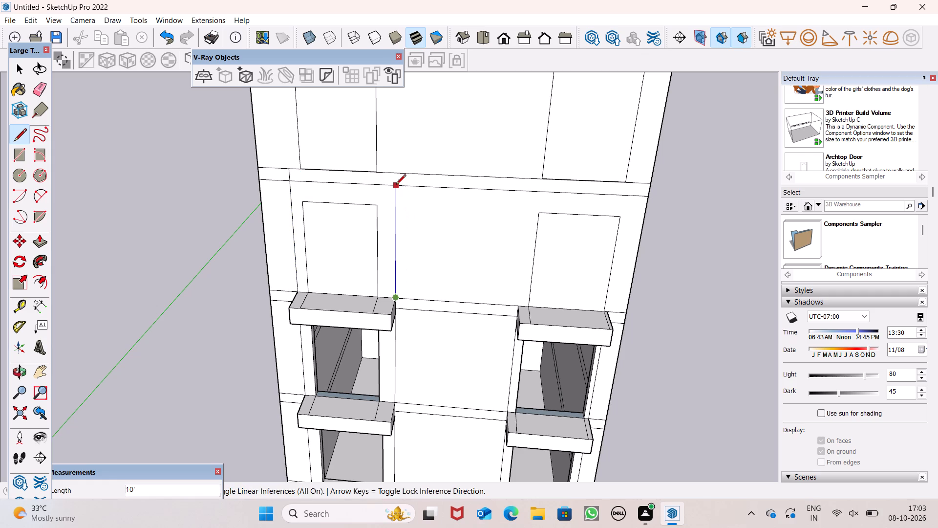
left_click(396, 184)
left_click(396, 184)
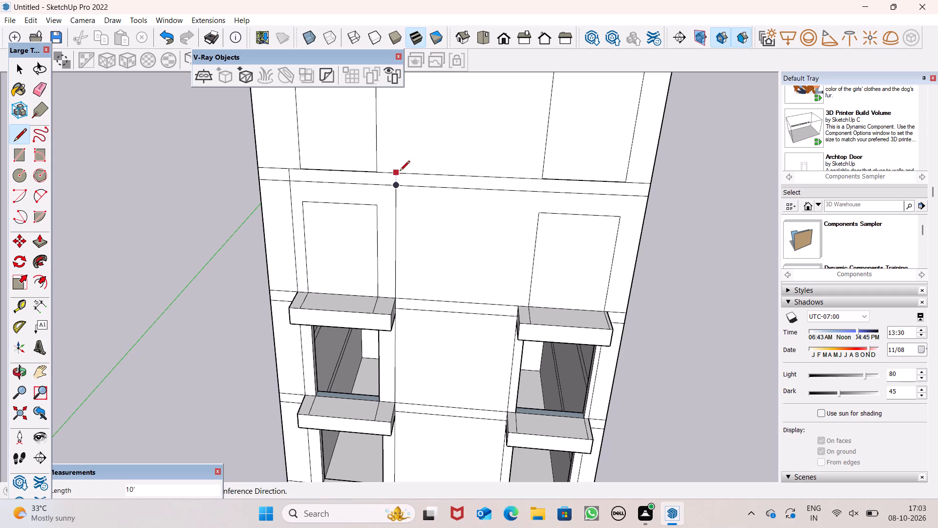
left_click(400, 172)
left_click(397, 184)
left_click_drag(517, 304, 517, 297)
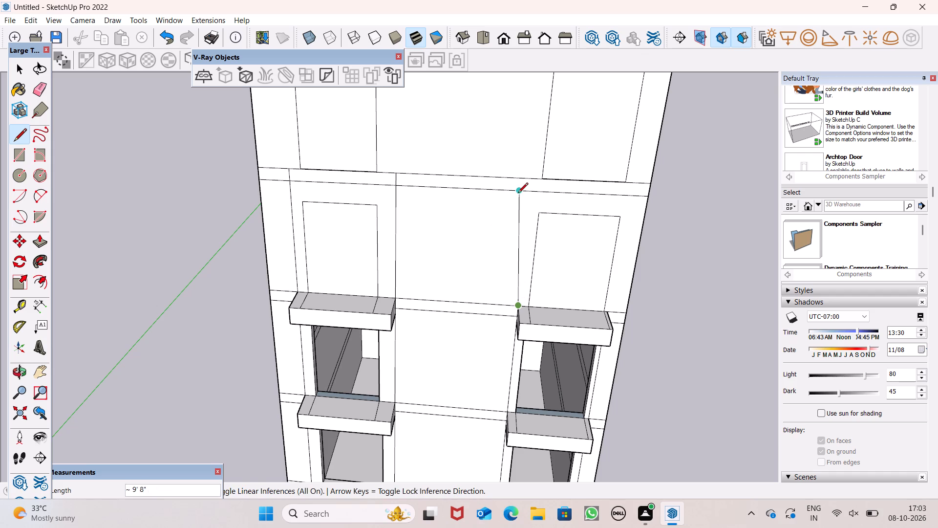
left_click(525, 193)
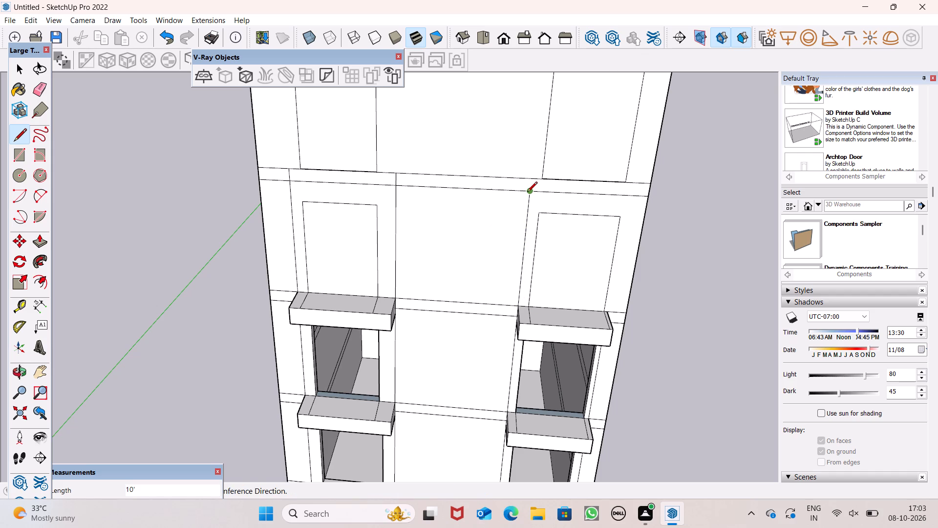
left_click(527, 193)
left_click(528, 176)
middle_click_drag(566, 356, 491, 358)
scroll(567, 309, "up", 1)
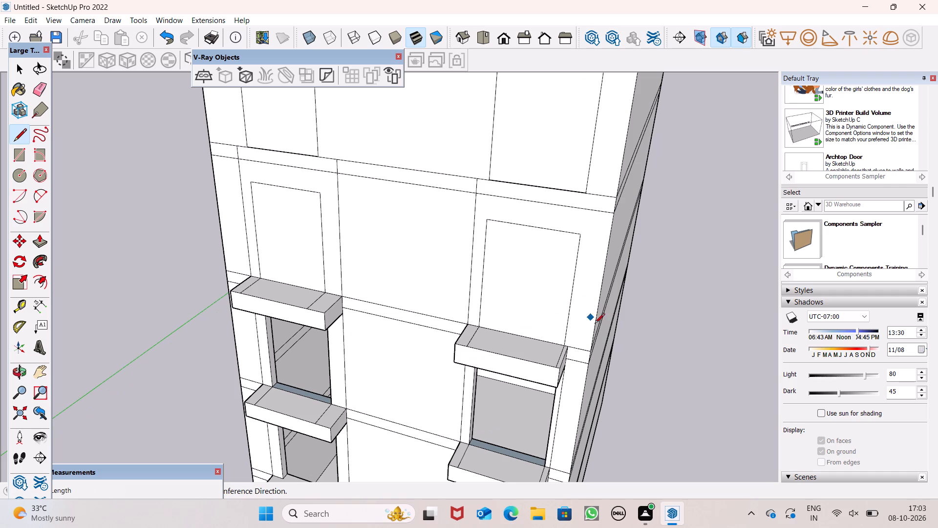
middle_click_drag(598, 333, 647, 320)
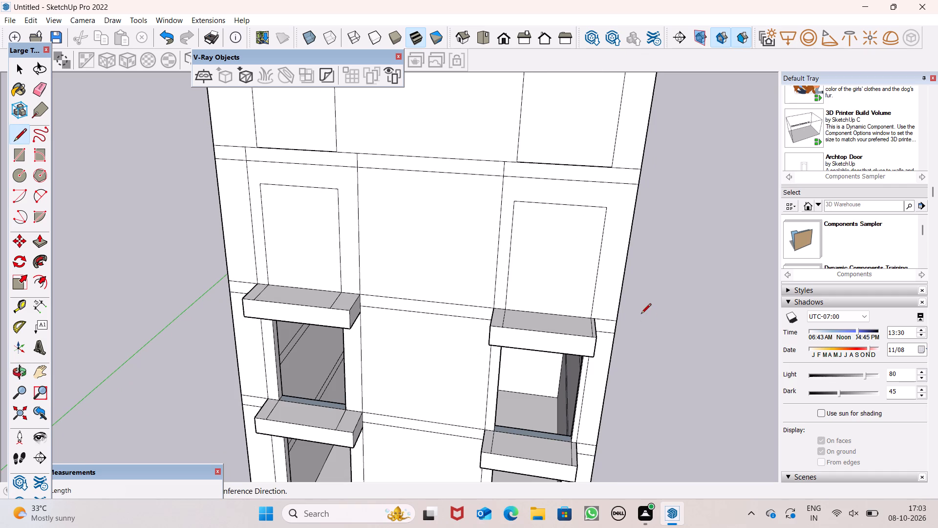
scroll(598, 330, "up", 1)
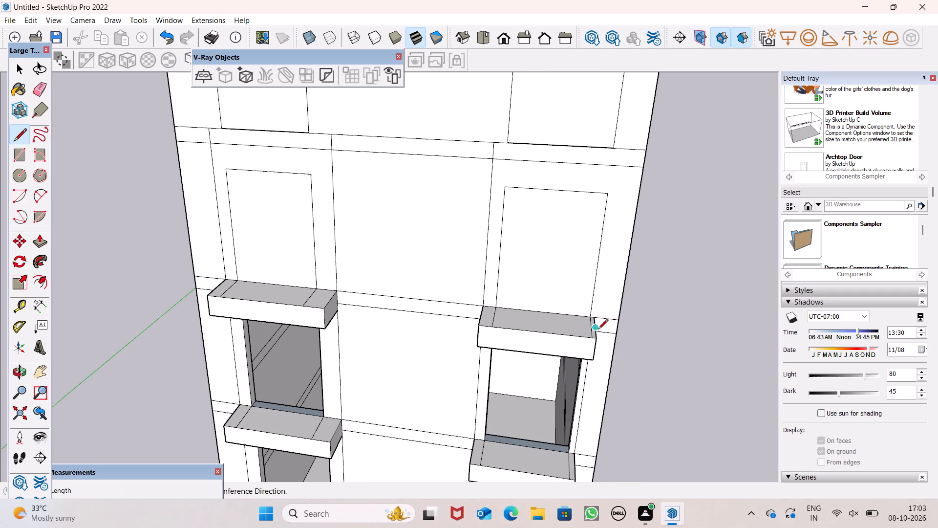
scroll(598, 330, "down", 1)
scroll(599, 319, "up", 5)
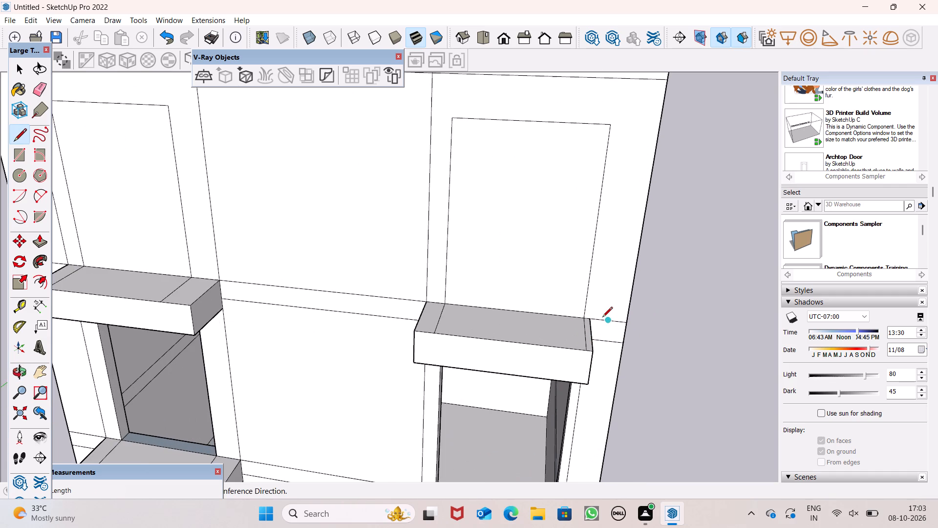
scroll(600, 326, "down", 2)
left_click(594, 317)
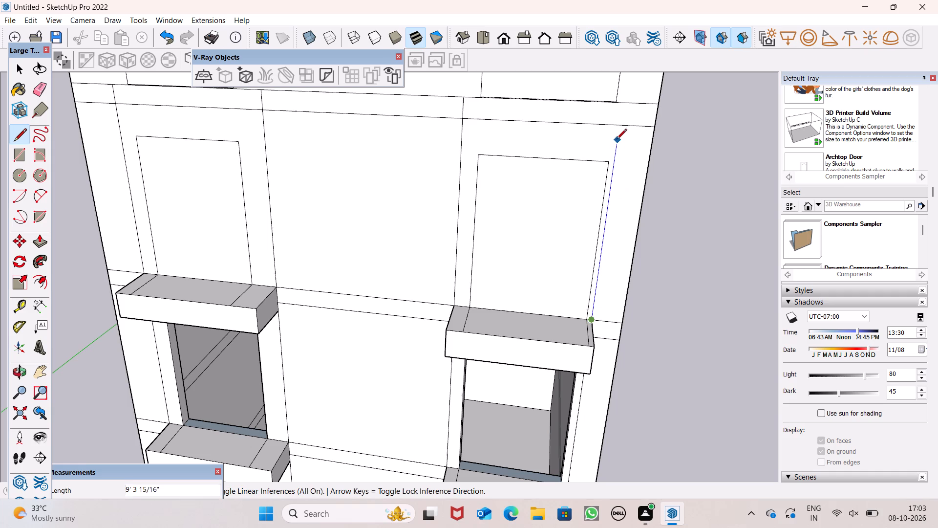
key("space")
Push the right fourth-storey rectangle 9" through the front wall to cut the opening.
scroll(584, 216, "down", 1)
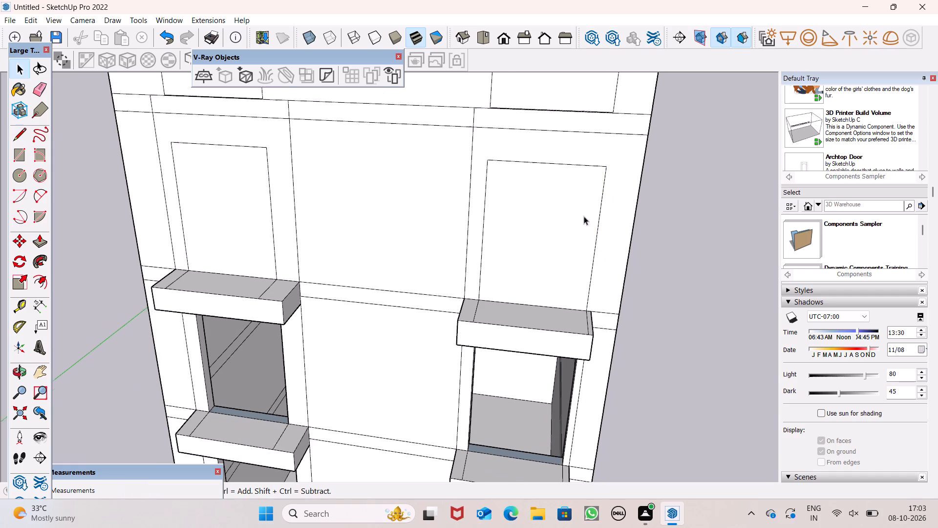
scroll(584, 216, "down", 1)
scroll(604, 309, "down", 4)
middle_click_drag(592, 317, 599, 315)
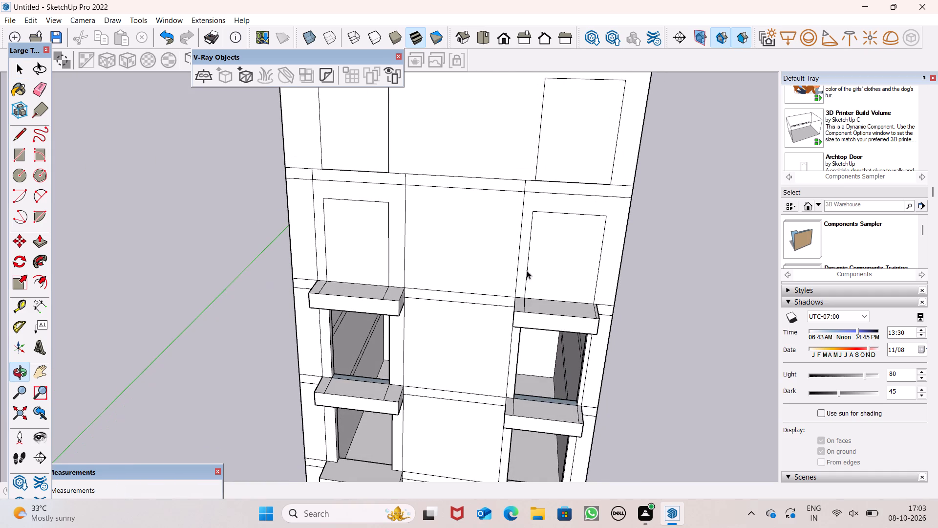
left_click(44, 243)
scroll(610, 240, "up", 5)
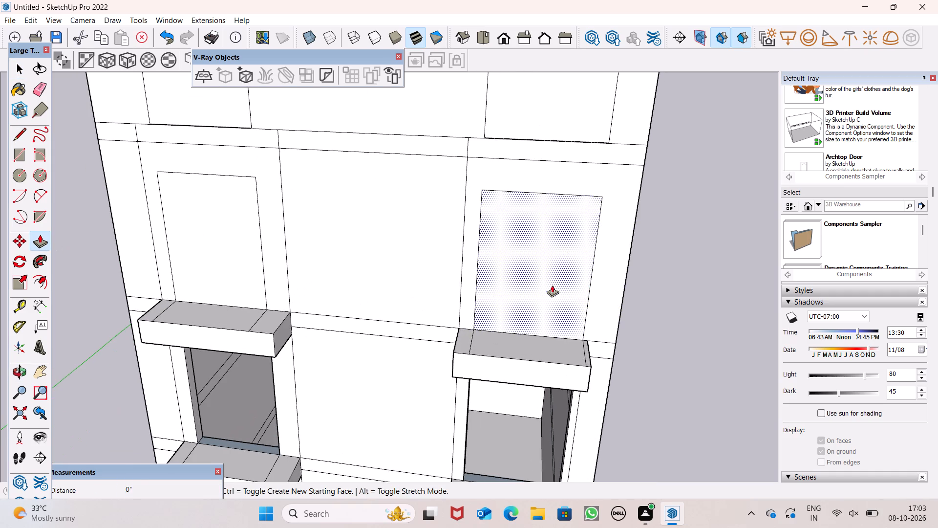
left_click_drag(545, 285, 566, 267)
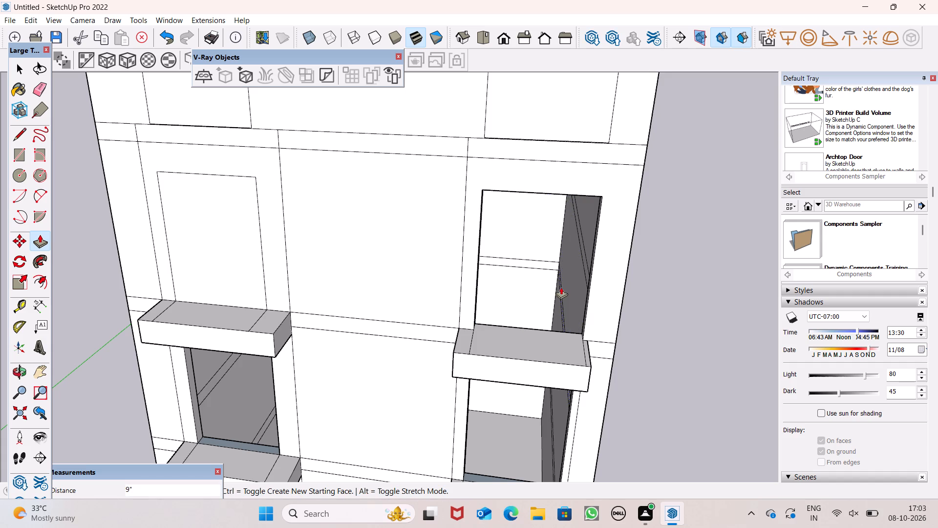
Pull the right jamb of the right fourth-storey opening about 6" into the opening.
scroll(626, 301, "down", 1)
scroll(626, 301, "up", 2)
middle_click_drag(606, 325, 705, 339)
scroll(595, 308, "up", 6)
left_click_drag(546, 286, 530, 290)
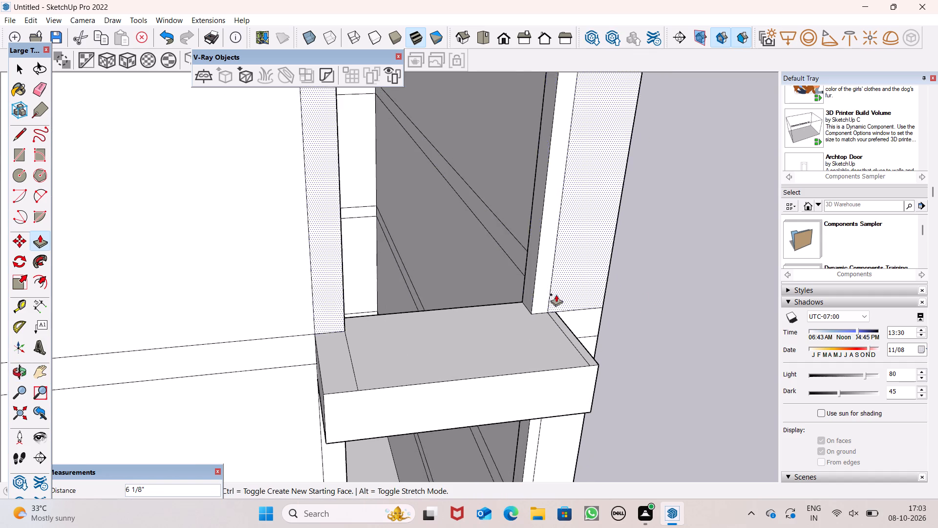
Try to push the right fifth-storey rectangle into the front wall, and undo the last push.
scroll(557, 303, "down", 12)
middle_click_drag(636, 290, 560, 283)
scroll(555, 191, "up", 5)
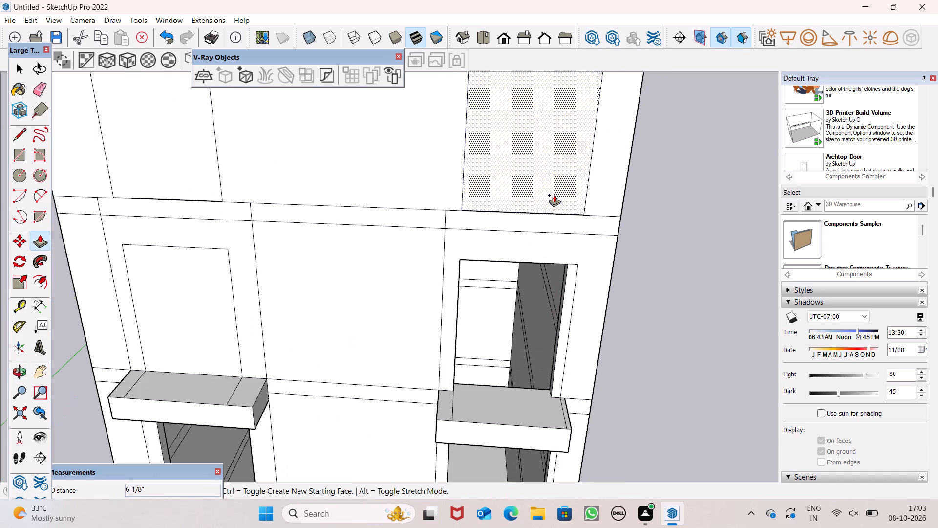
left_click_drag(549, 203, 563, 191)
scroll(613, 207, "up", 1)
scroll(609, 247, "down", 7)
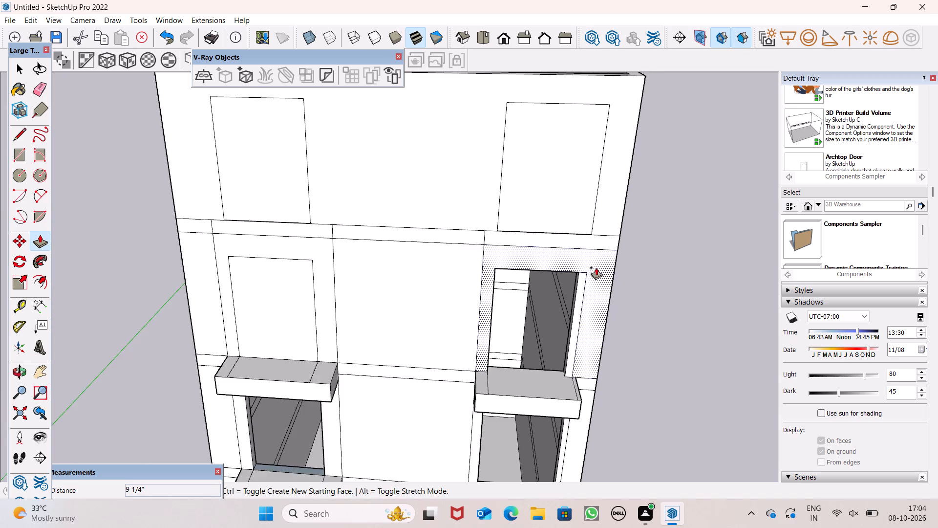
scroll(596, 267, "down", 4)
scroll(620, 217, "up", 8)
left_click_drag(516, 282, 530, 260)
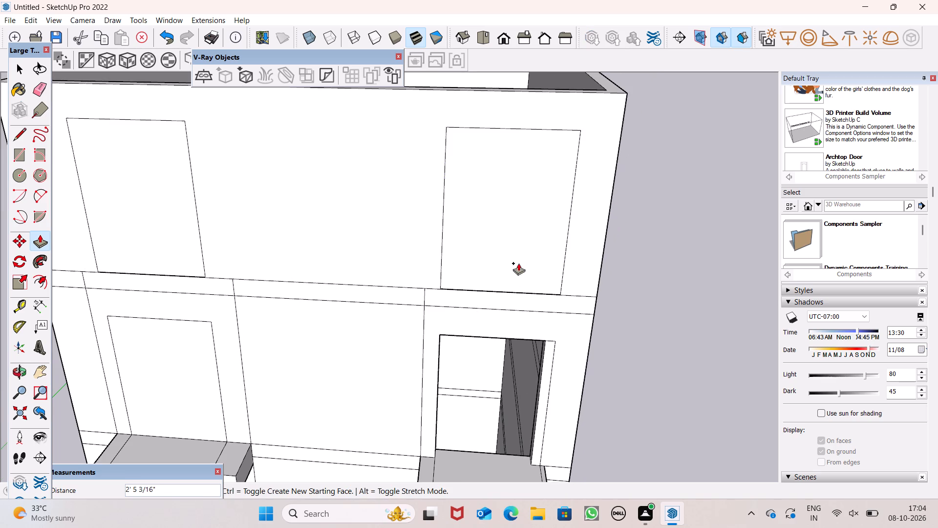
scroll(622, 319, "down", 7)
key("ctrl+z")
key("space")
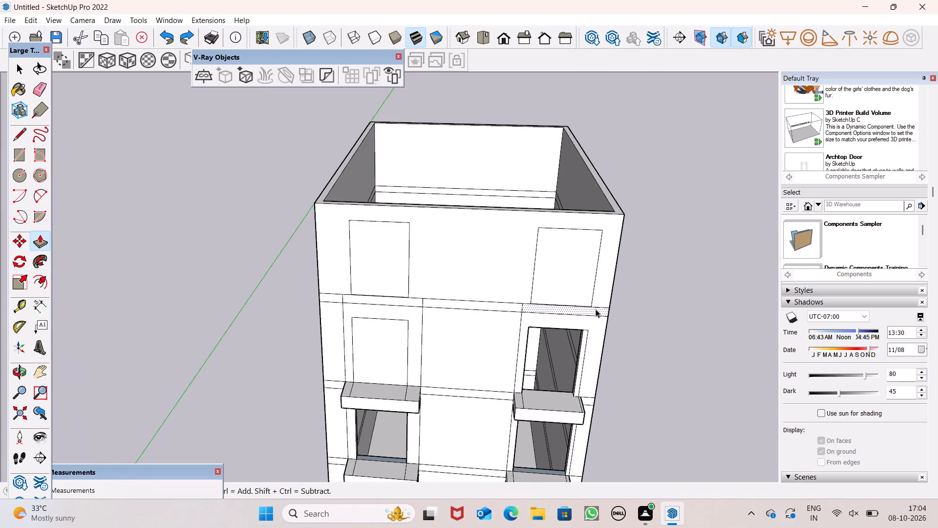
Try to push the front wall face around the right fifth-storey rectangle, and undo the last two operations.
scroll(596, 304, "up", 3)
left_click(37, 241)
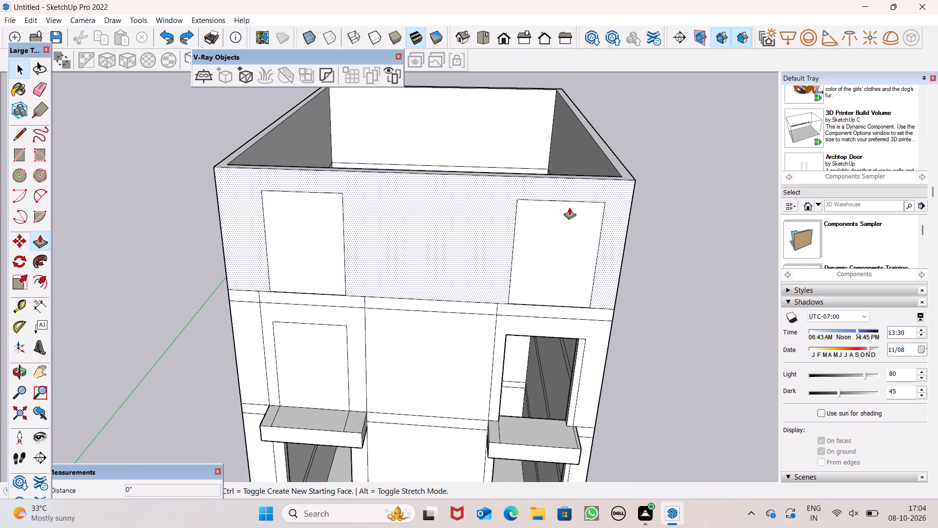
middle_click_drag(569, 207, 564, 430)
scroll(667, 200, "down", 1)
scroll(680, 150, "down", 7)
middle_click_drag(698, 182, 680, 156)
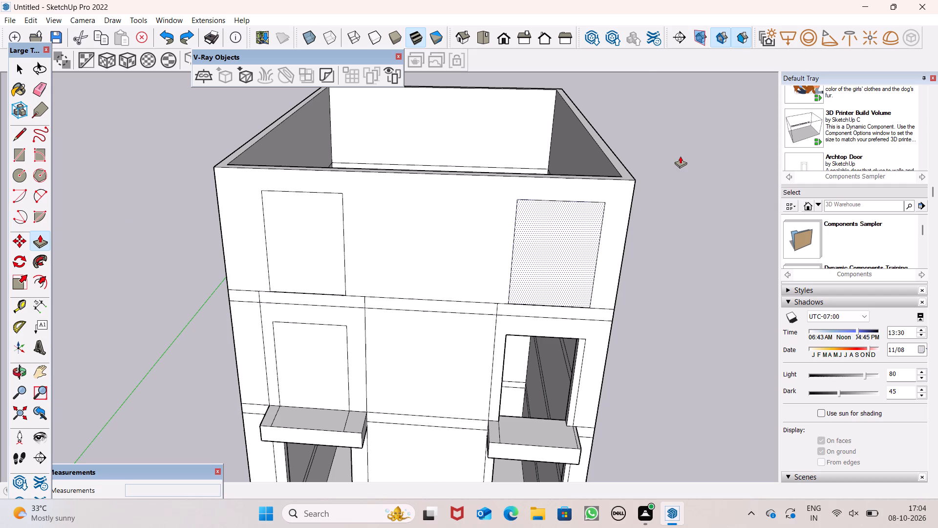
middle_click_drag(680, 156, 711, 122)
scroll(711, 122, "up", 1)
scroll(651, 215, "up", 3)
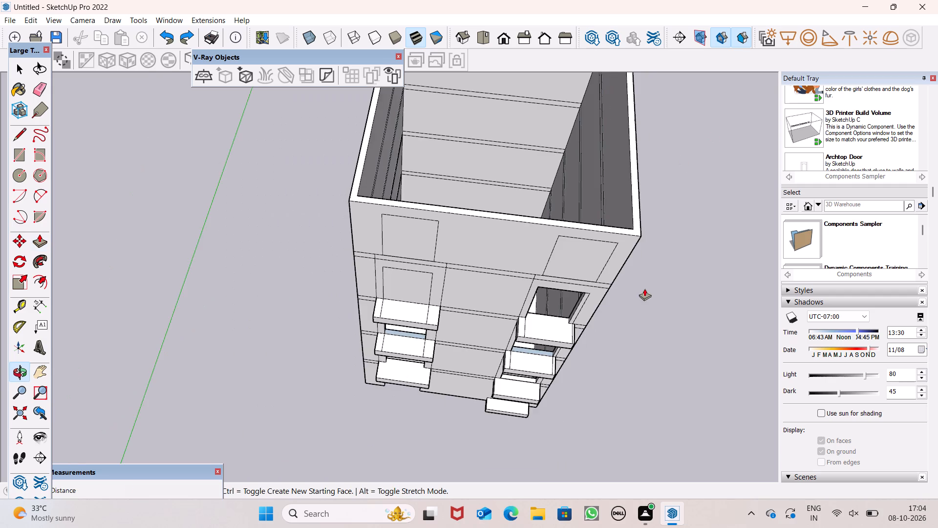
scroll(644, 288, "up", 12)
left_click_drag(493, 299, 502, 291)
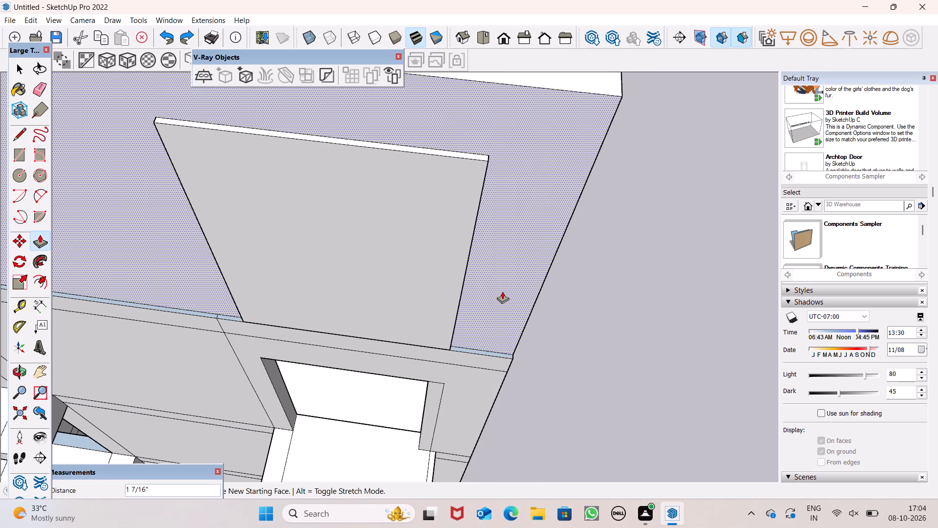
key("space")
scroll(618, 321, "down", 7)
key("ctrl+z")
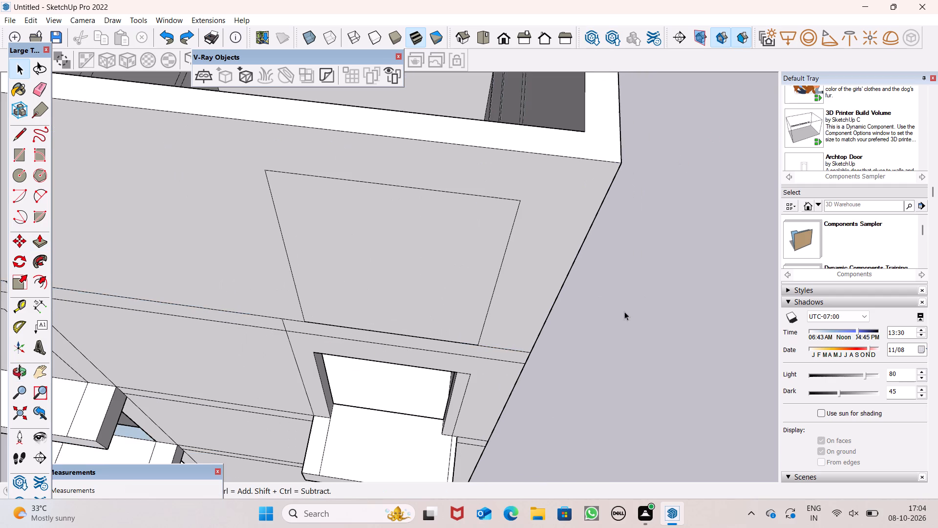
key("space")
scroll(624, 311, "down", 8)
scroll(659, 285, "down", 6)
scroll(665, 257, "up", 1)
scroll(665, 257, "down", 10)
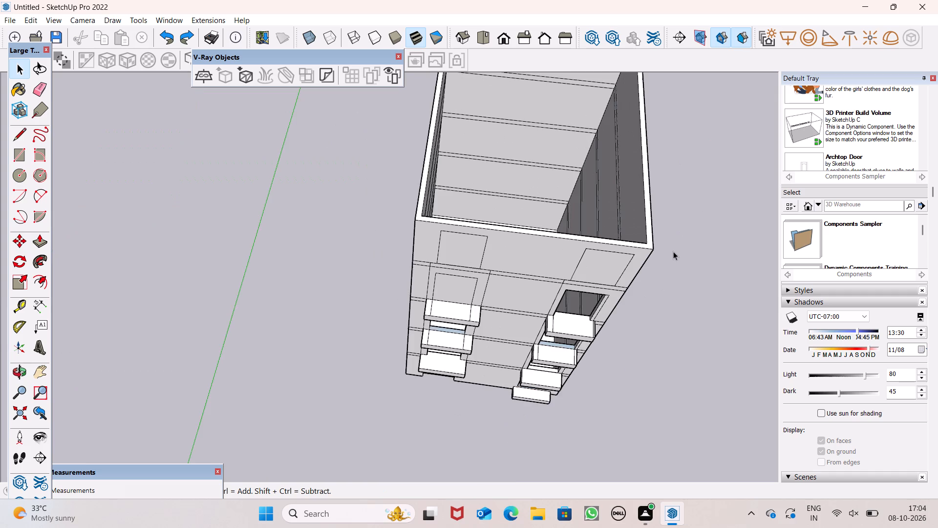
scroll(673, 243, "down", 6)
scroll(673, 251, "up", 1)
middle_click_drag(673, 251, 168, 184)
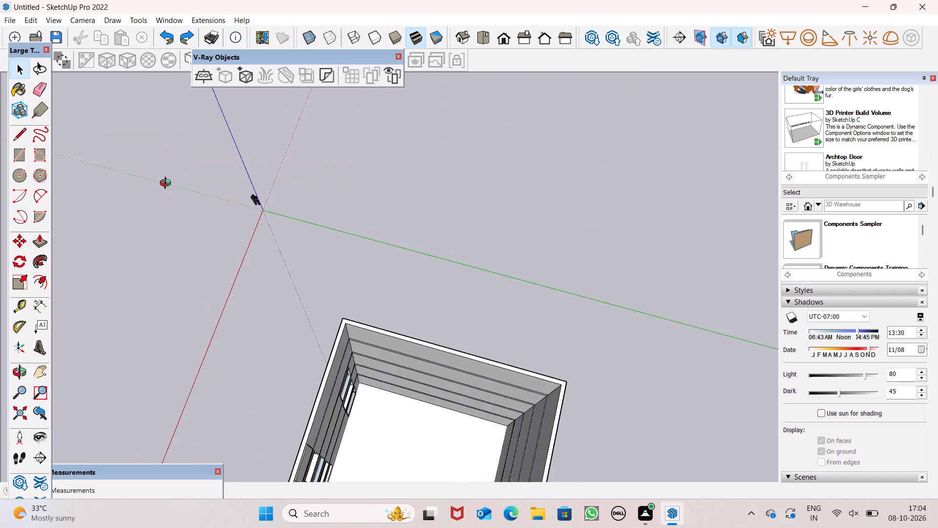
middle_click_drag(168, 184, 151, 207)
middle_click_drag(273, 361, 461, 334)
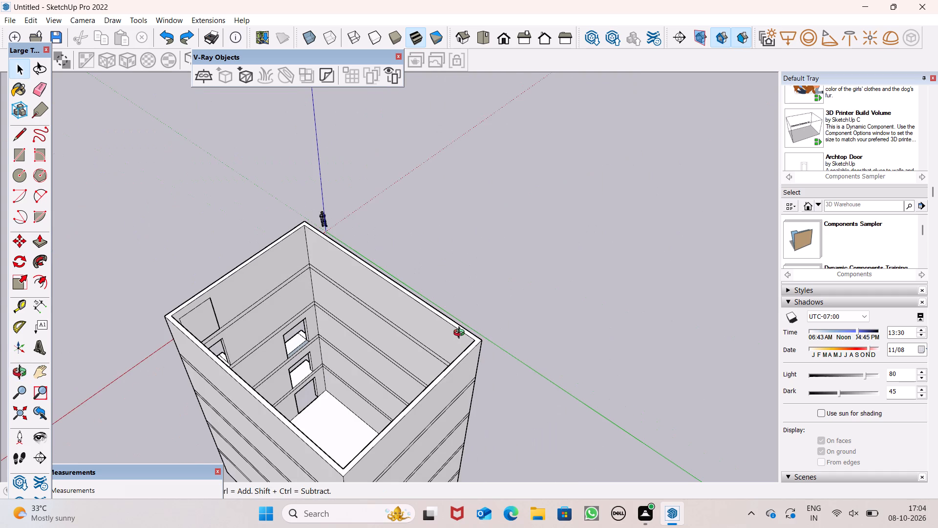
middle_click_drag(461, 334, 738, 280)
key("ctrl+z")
Push the right fifth-storey rectangle 9" through the front wall to cut the opening.
scroll(454, 319, "up", 1)
middle_click_drag(454, 319, 576, 325)
scroll(605, 289, "up", 9)
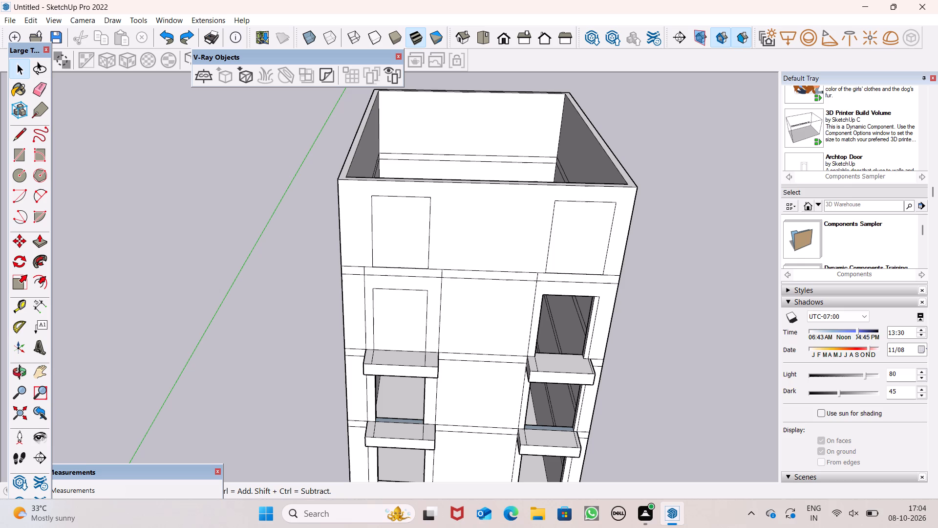
scroll(851, 134, "up", 5)
scroll(587, 315, "up", 7)
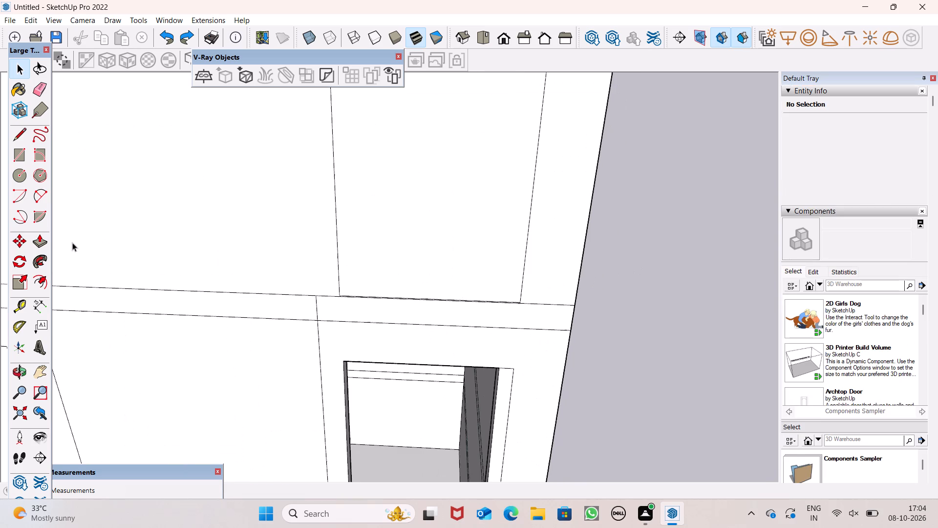
left_click(38, 248)
left_click_drag(425, 282, 431, 277)
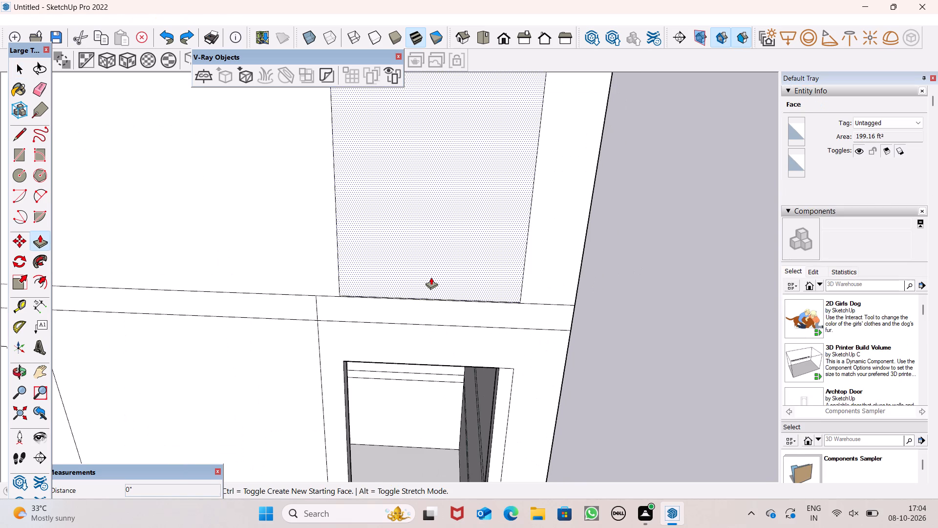
left_click_drag(431, 277, 525, 239)
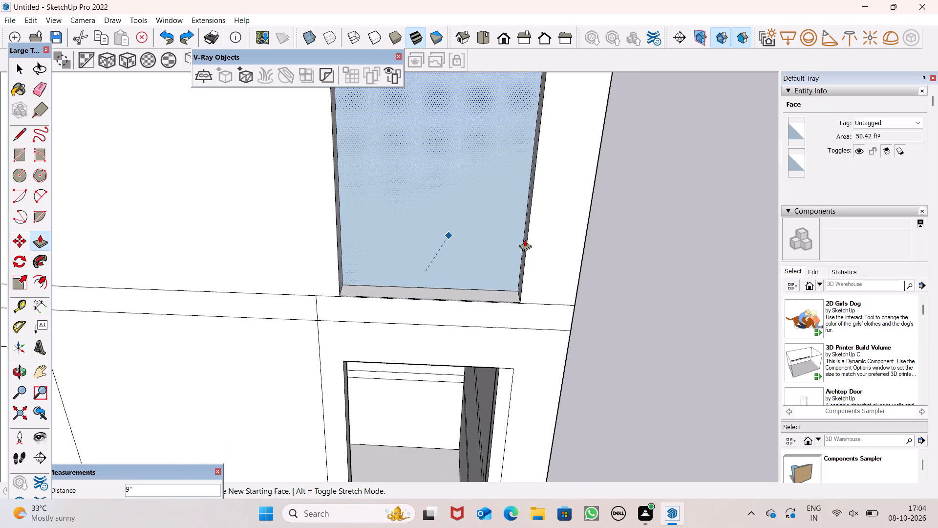
left_click_drag(525, 239, 448, 236)
key("space")
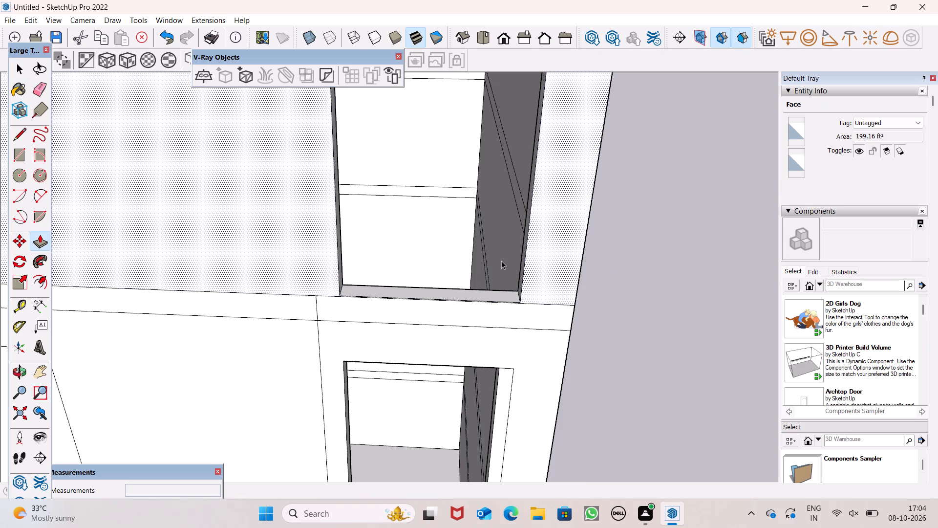
Pull the right jamb of the right fifth-storey opening into the opening to narrow it.
left_click(39, 243)
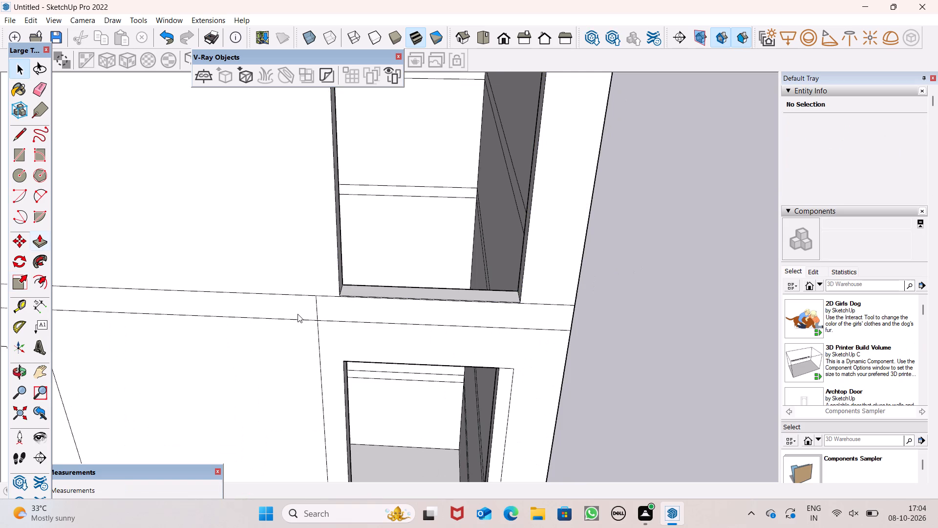
middle_click_drag(307, 316, 452, 330)
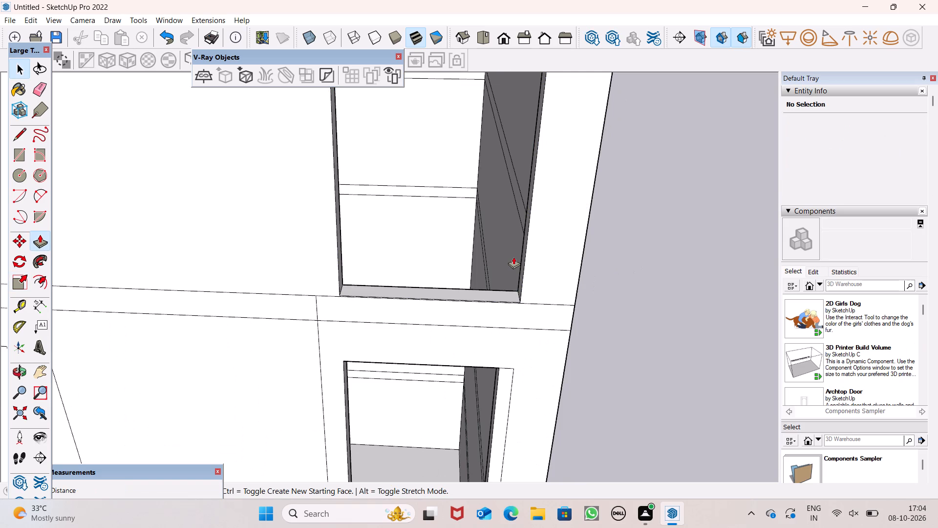
left_click_drag(505, 221, 486, 233)
key("space")
scroll(610, 321, "down", 7)
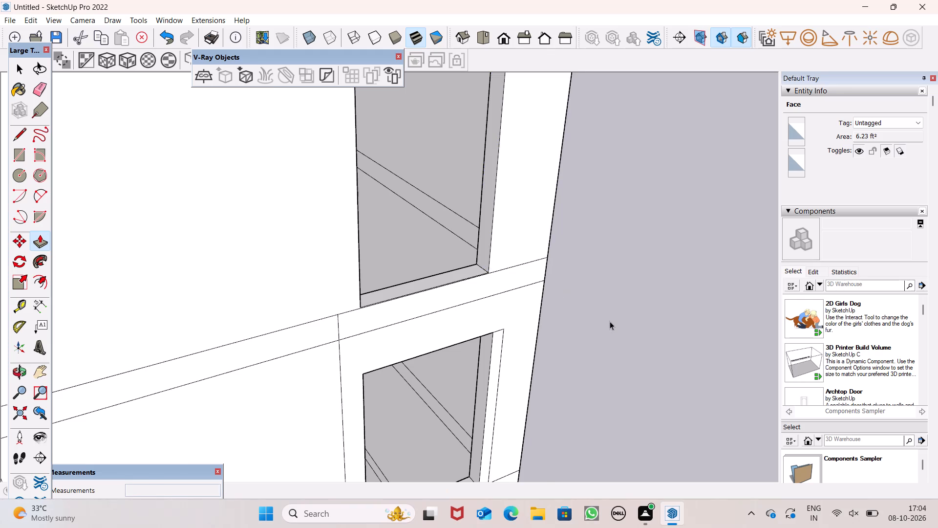
Erase the leftover rectangle edges beside the right jamb of the right fourth-storey opening.
middle_click_drag(611, 309, 471, 246)
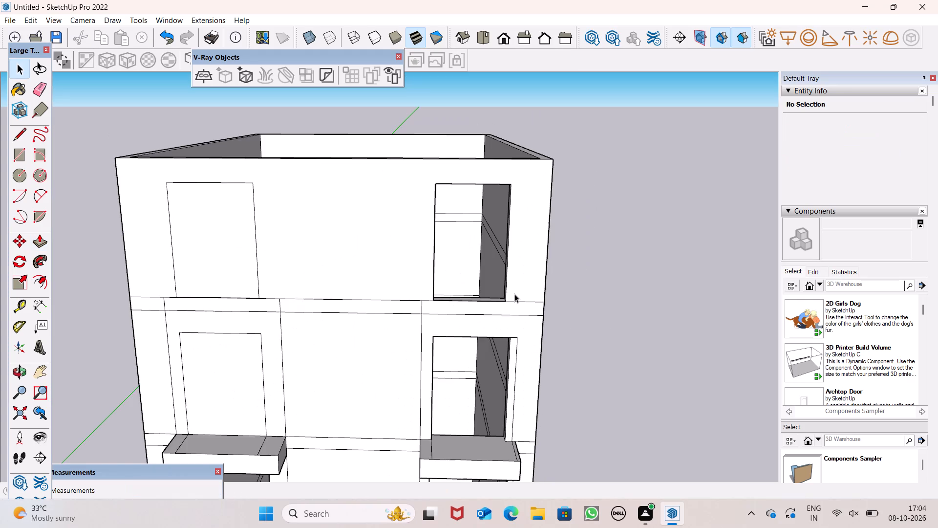
scroll(569, 352, "up", 1)
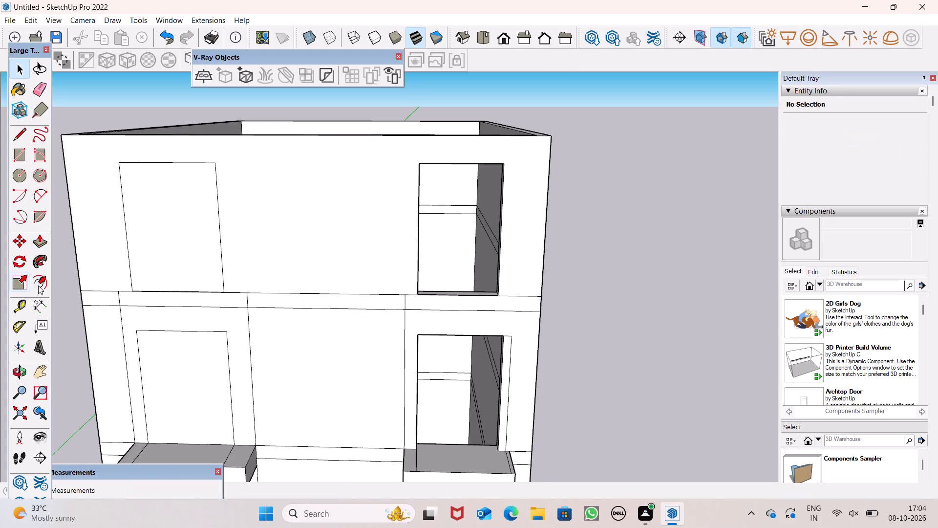
left_click(39, 97)
scroll(503, 413, "up", 3)
scroll(535, 442, "up", 4)
left_click_drag(519, 275, 519, 271)
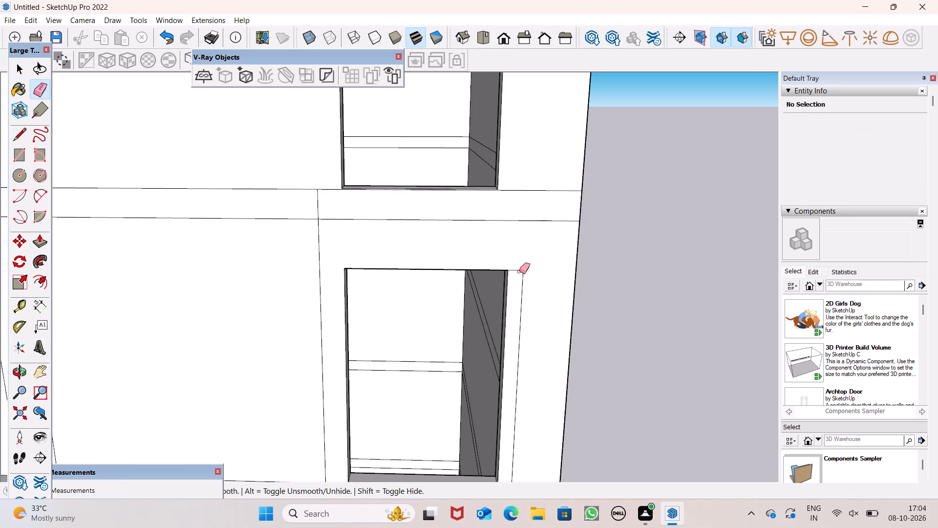
left_click_drag(519, 271, 523, 298)
key("space")
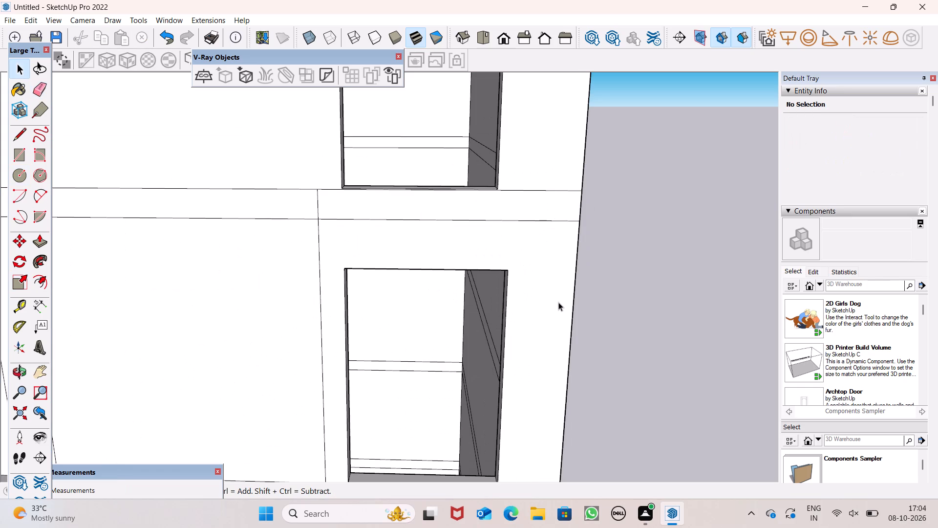
scroll(609, 198, "down", 2)
scroll(576, 331, "down", 2)
scroll(610, 201, "up", 1)
scroll(610, 201, "down", 2)
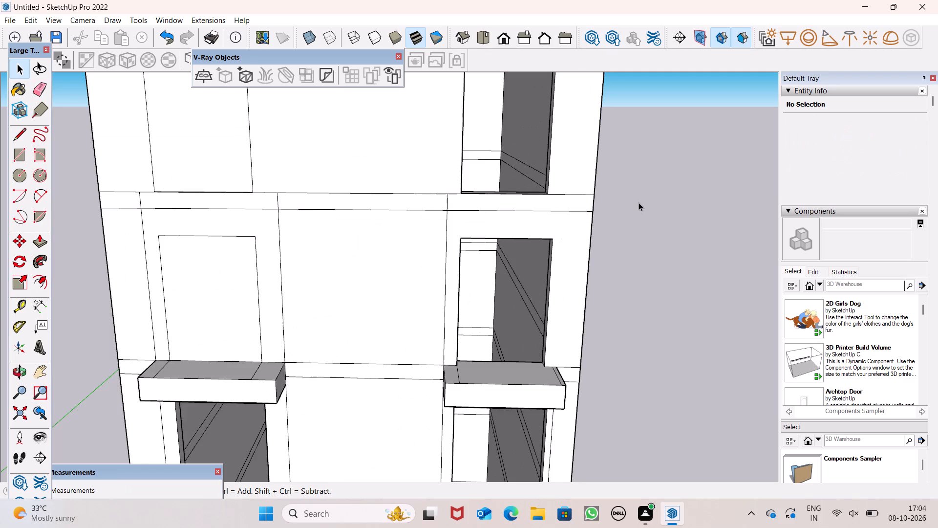
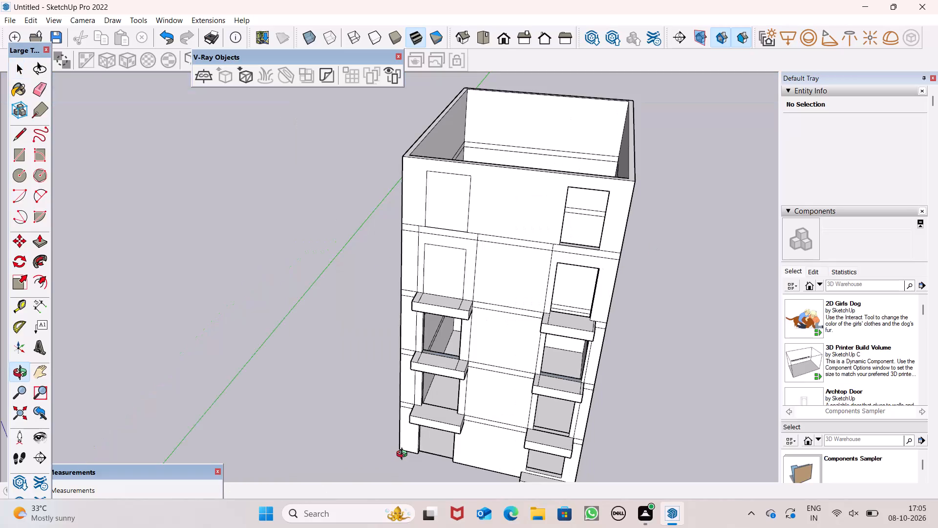
Trace a line along the lower edge of the lowest interior band to form a floor face, and Push/Pull it 6".
middle_click_drag(589, 307, 432, 340)
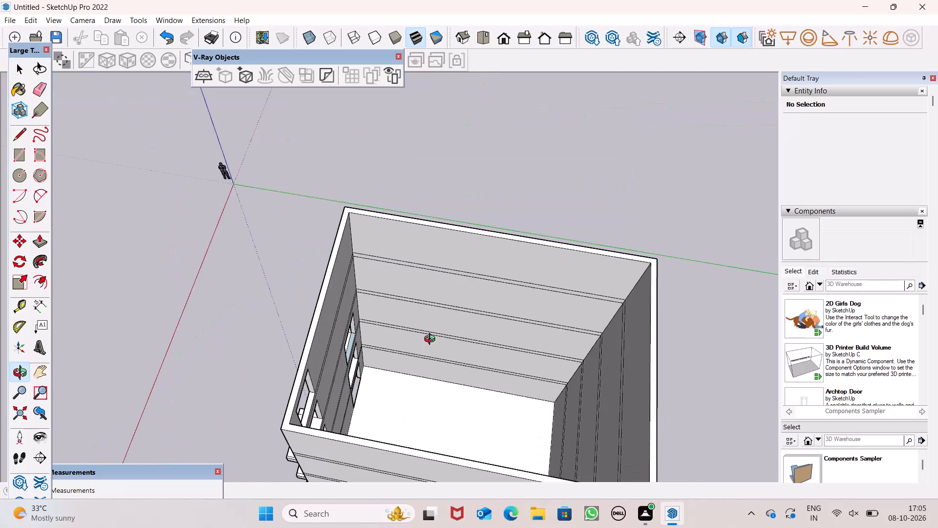
middle_click_drag(432, 340, 428, 339)
scroll(424, 401, "up", 8)
scroll(388, 362, "down", 1)
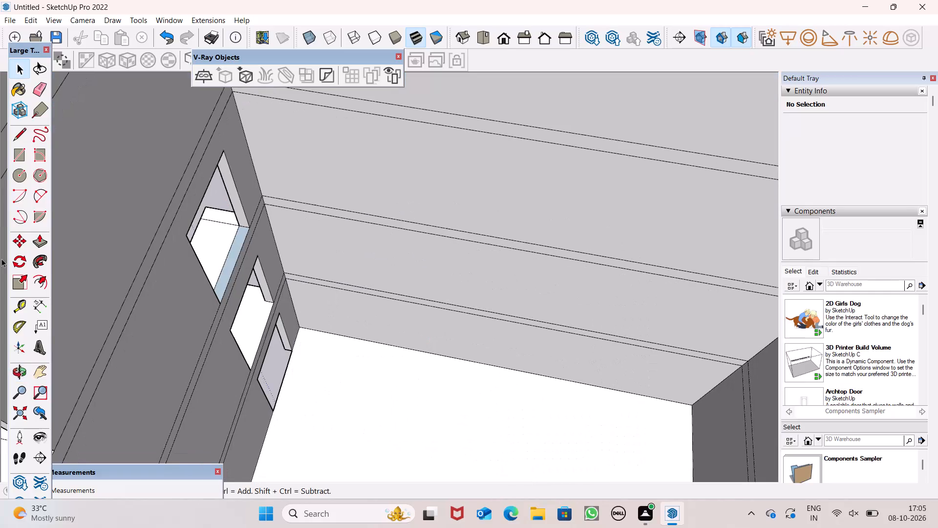
left_click(27, 134)
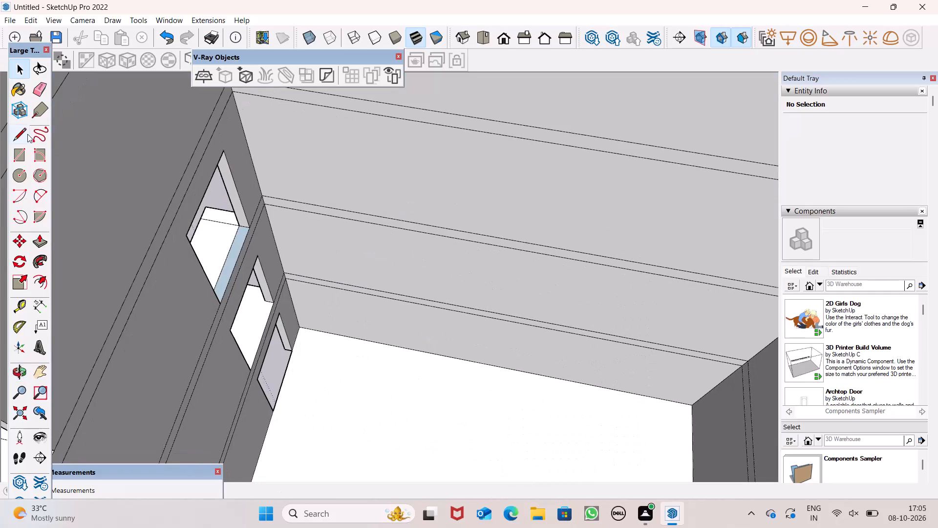
left_click(21, 138)
left_click(286, 281)
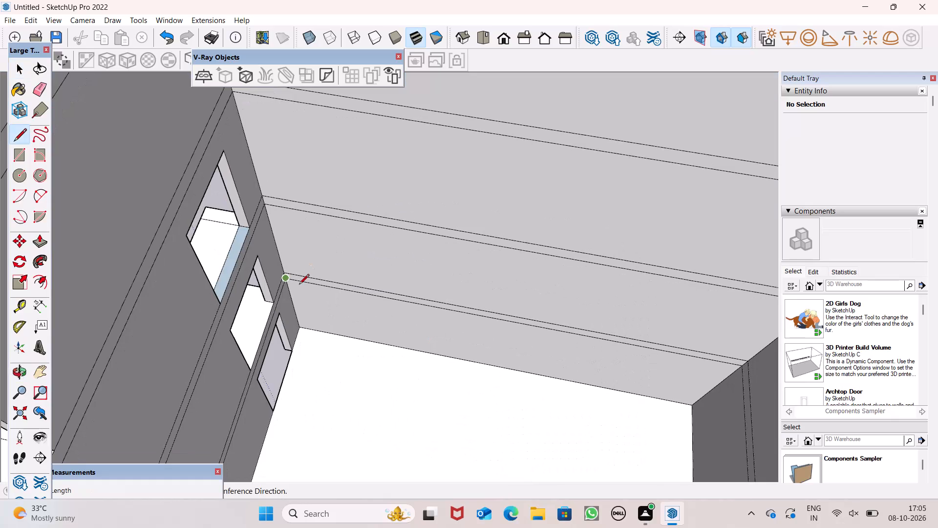
left_click(301, 284)
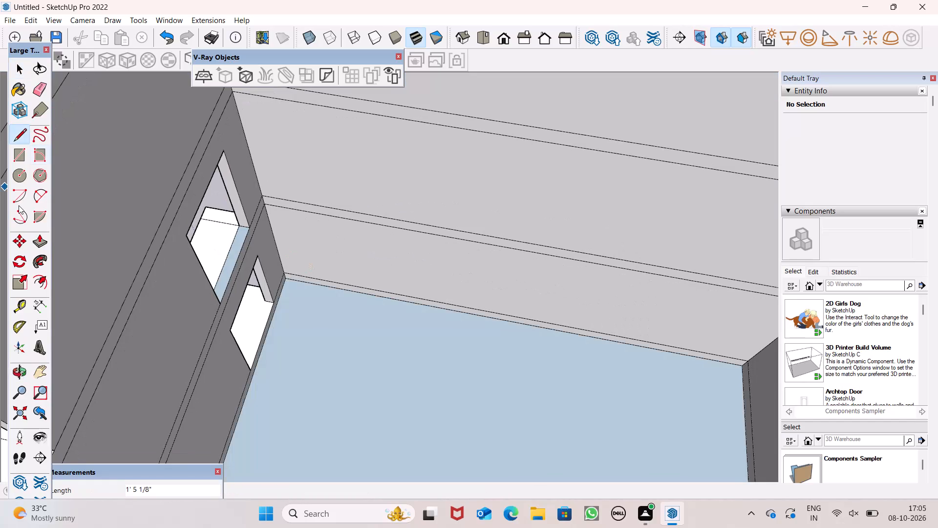
left_click(44, 249)
left_click_drag(327, 385, 327, 387)
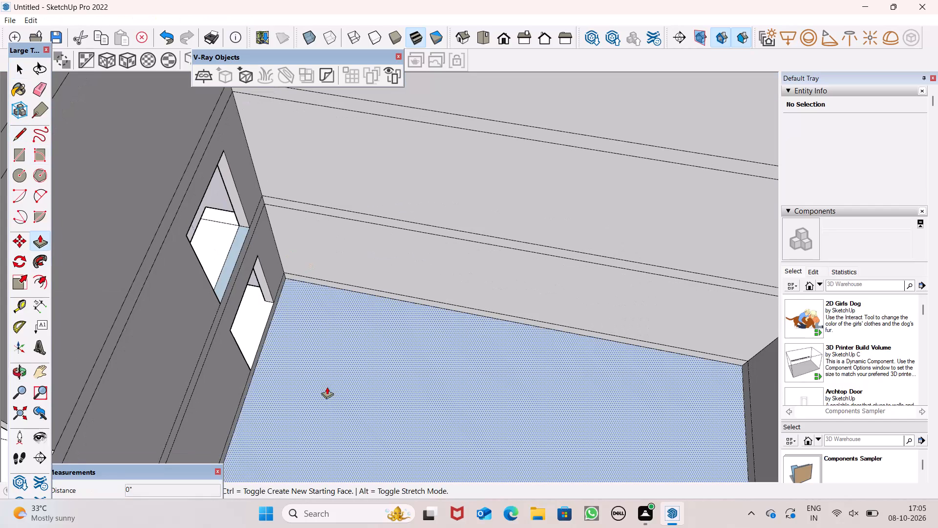
left_click_drag(327, 387, 321, 430)
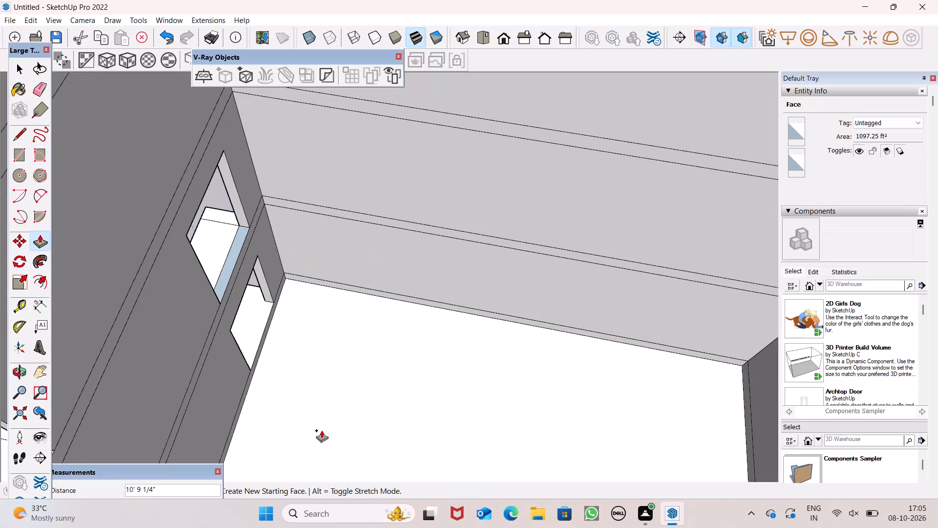
left_click_drag(321, 430, 321, 425)
type("6\"")
key("Return")
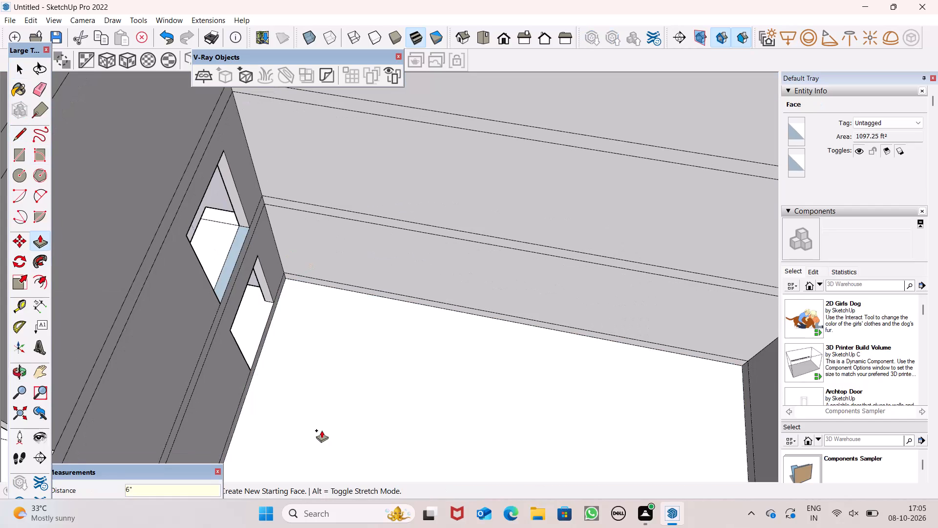
Trace a line along the lower edge of the second interior band to form a floor face, and Push/Pull it 6".
left_click(18, 137)
left_click(267, 211)
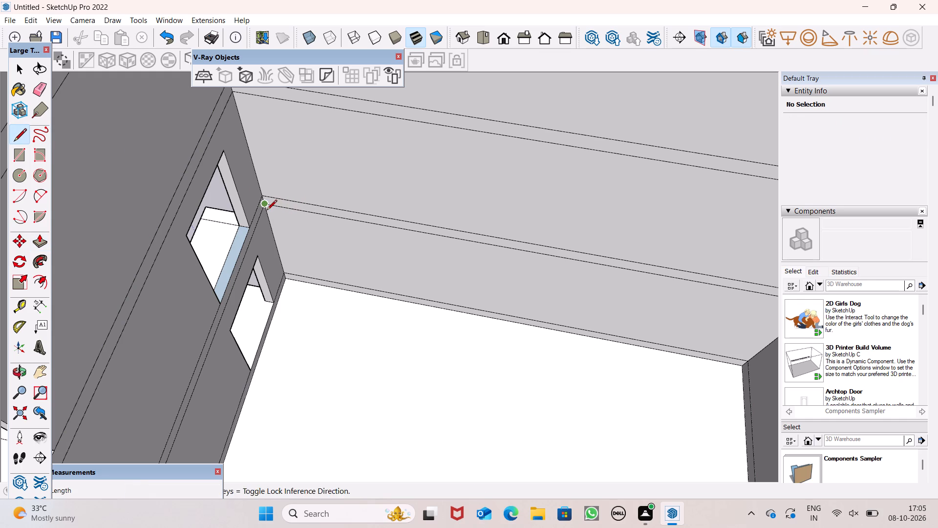
left_click(285, 210)
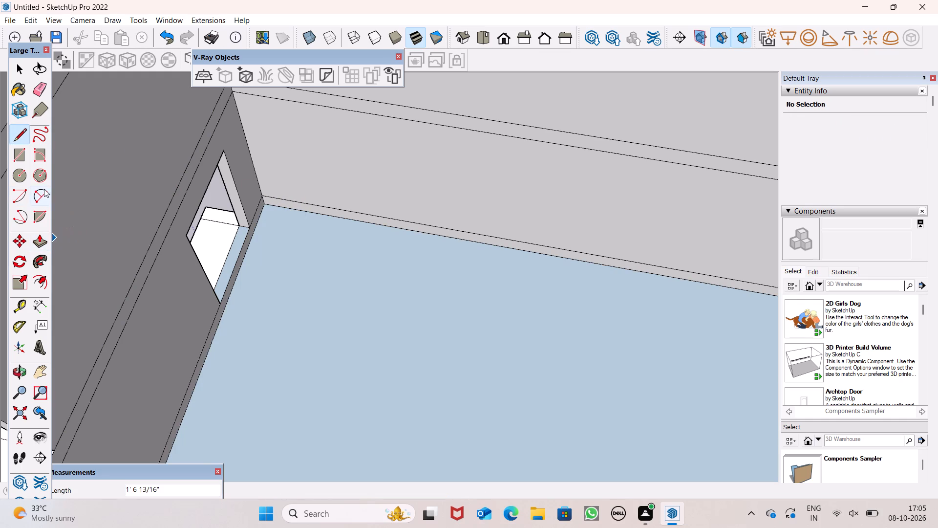
left_click(38, 242)
left_click(315, 334)
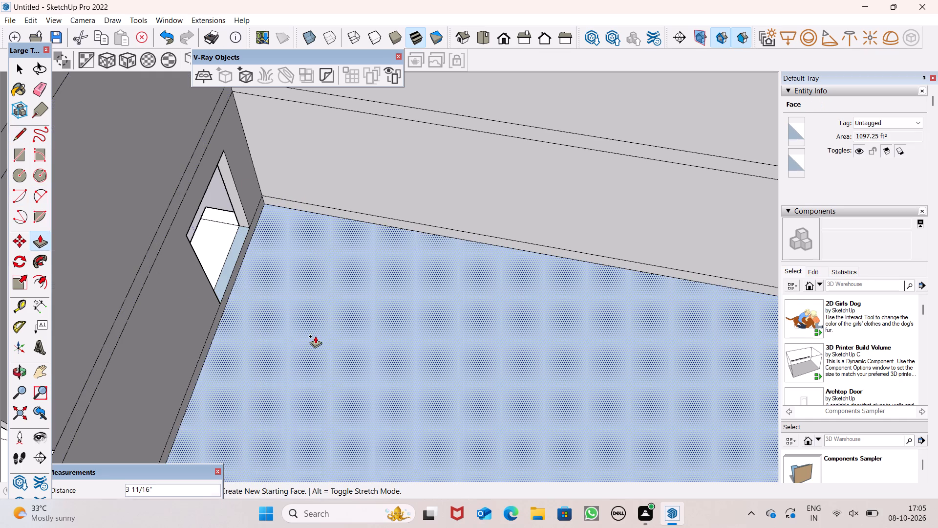
type("6\":")
key("Return")
Pull the second band's floor slab up 1' to the upper edge of the band.
scroll(337, 260, "down", 2)
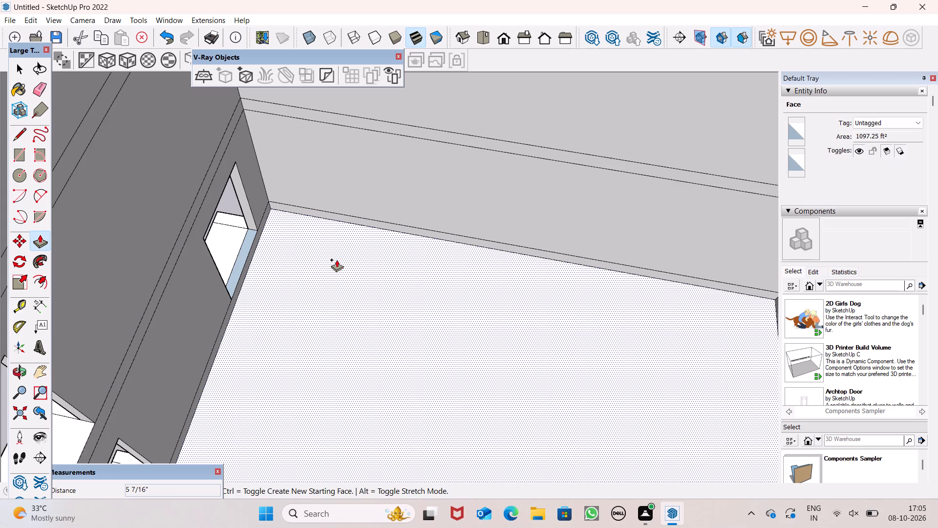
scroll(398, 269, "down", 5)
middle_click_drag(450, 273, 810, 41)
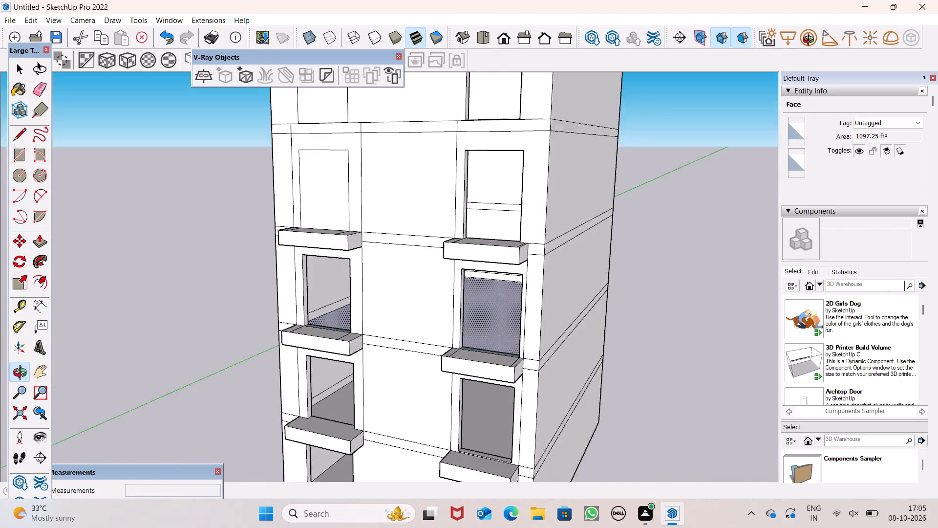
middle_click_drag(810, 41, 847, 37)
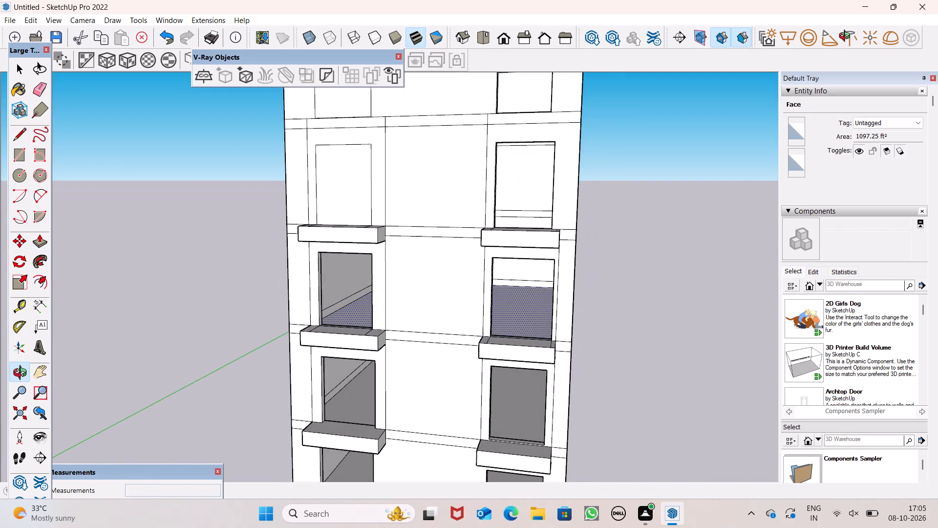
middle_click_drag(847, 37, 643, 77)
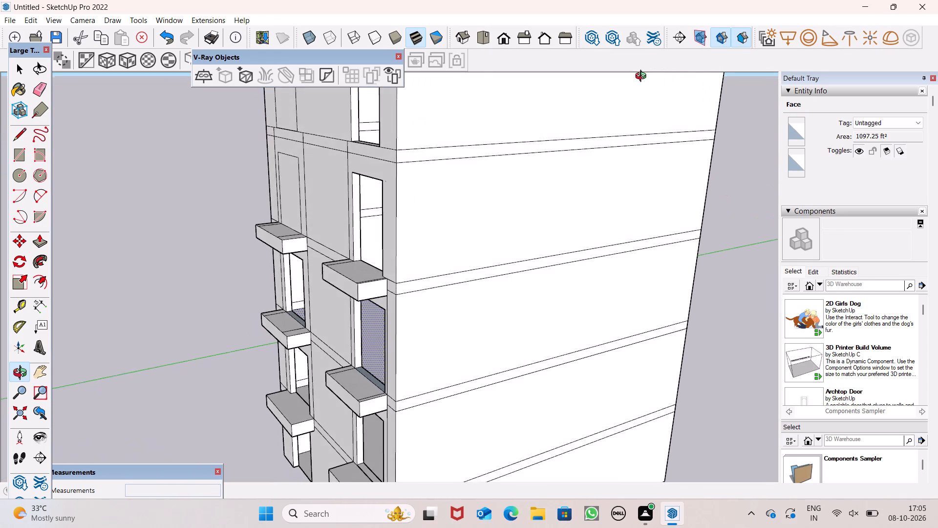
middle_click_drag(643, 77, 713, 122)
scroll(666, 143, "down", 4)
middle_click_drag(673, 177, 543, 362)
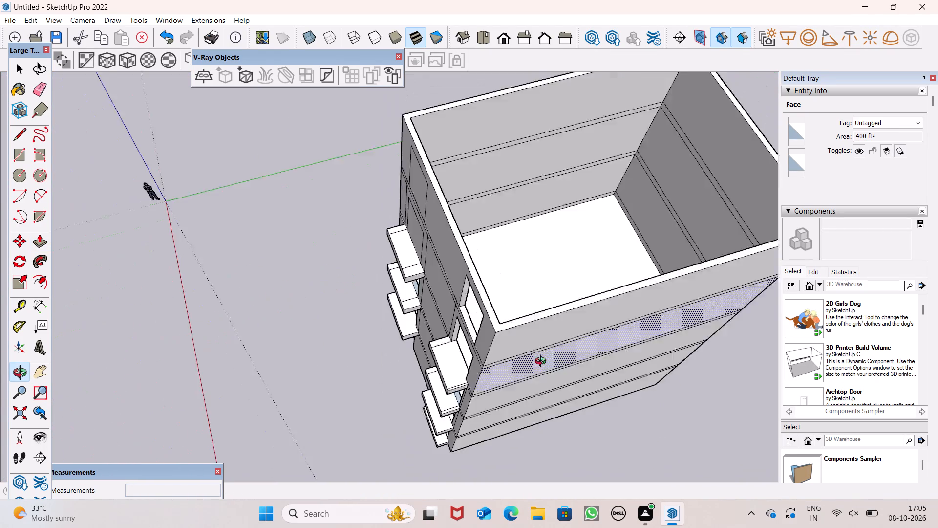
middle_click_drag(543, 362, 541, 371)
scroll(559, 250, "up", 5)
scroll(469, 242, "up", 5)
left_click_drag(302, 260, 323, 252)
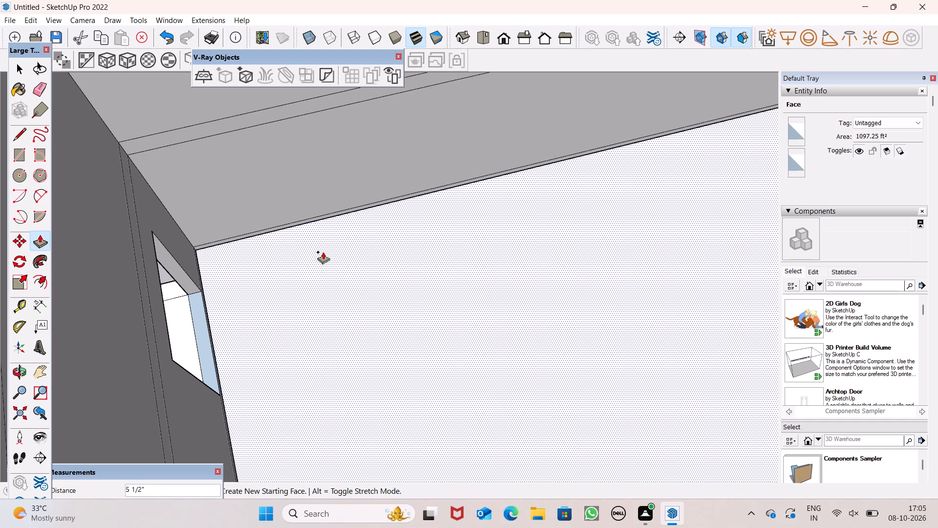
left_click_drag(323, 252, 323, 252)
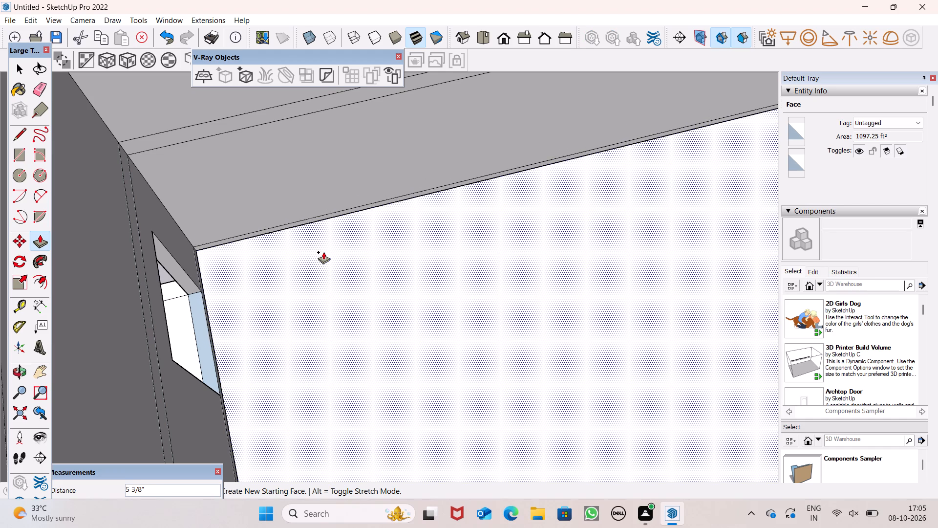
left_click_drag(323, 252, 325, 252)
key("1")
key("apostrophe")
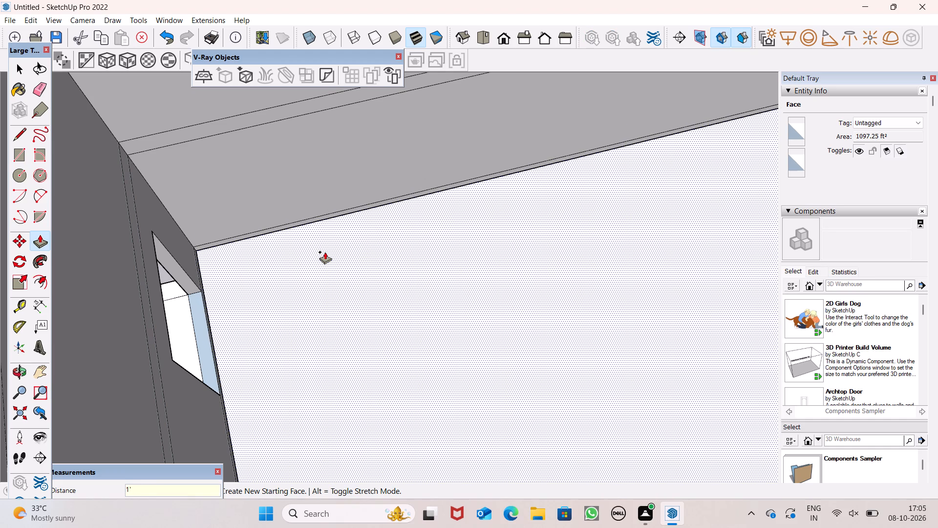
left_click_drag(325, 252, 324, 252)
key("Return")
Trace a line along the lower edge of the third interior band to form a floor face, and Push/Pull it 6".
scroll(320, 245, "down", 11)
scroll(346, 225, "up", 5)
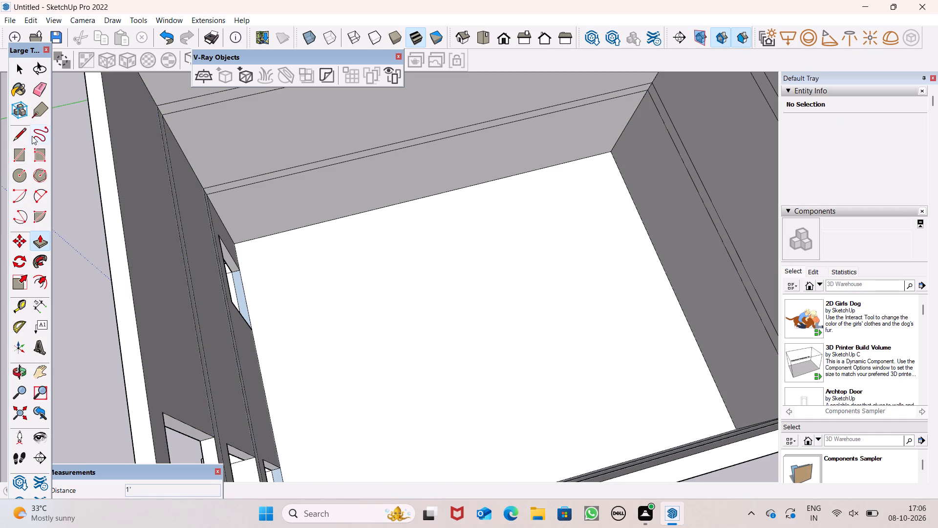
left_click(25, 143)
scroll(252, 202, "up", 3)
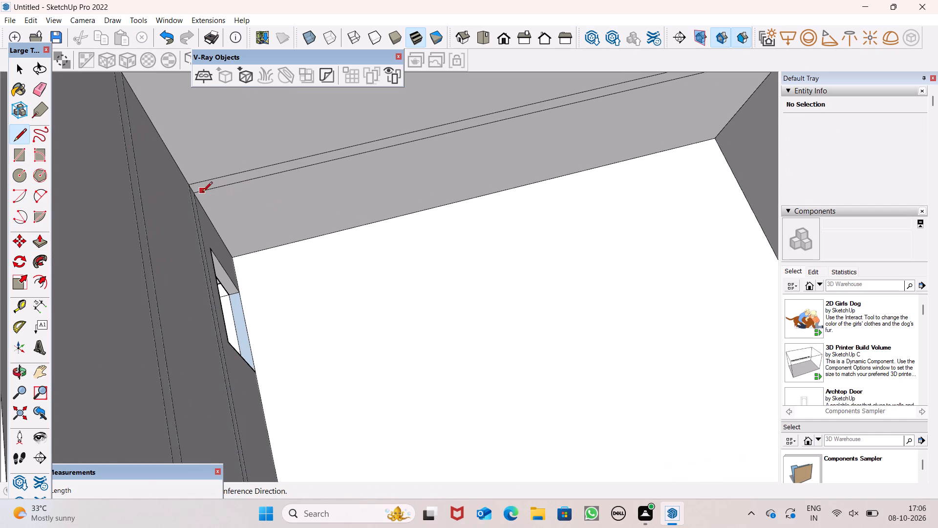
left_click(201, 193)
left_click(216, 192)
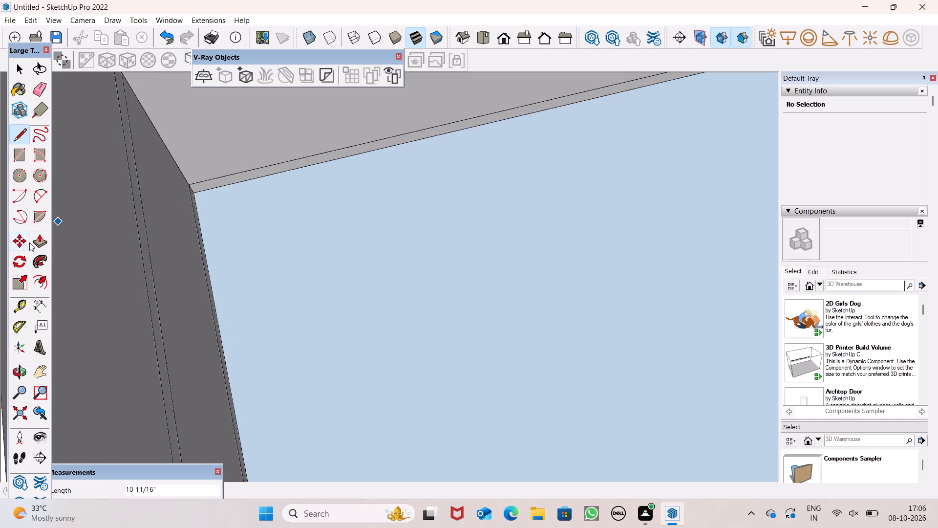
left_click(38, 239)
left_click(278, 260)
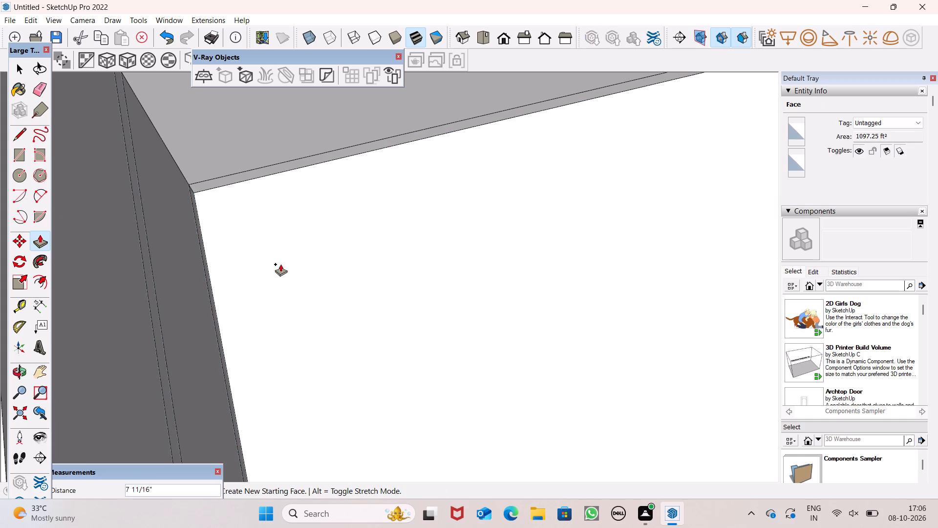
type("6\"")
key("Return")
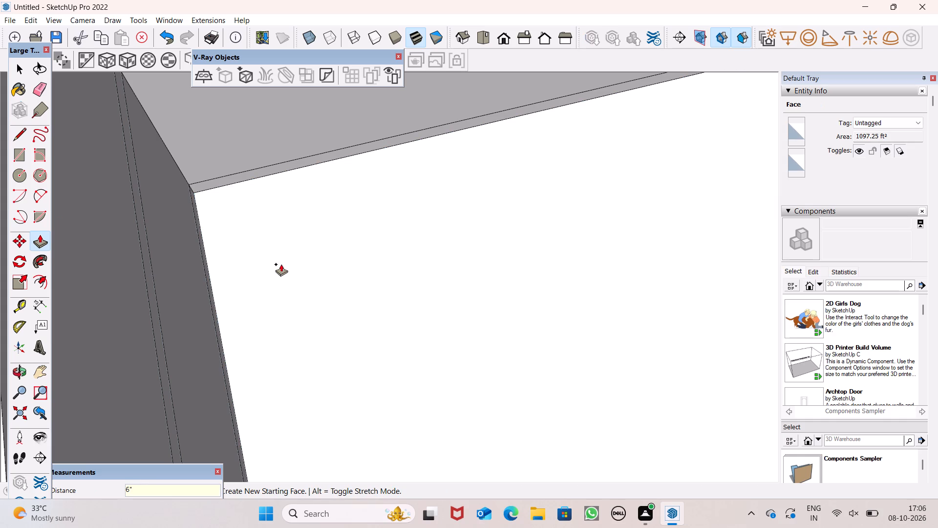
Pull the third band's floor slab up 1' to the upper edge of the band.
left_click_drag(281, 260, 277, 245)
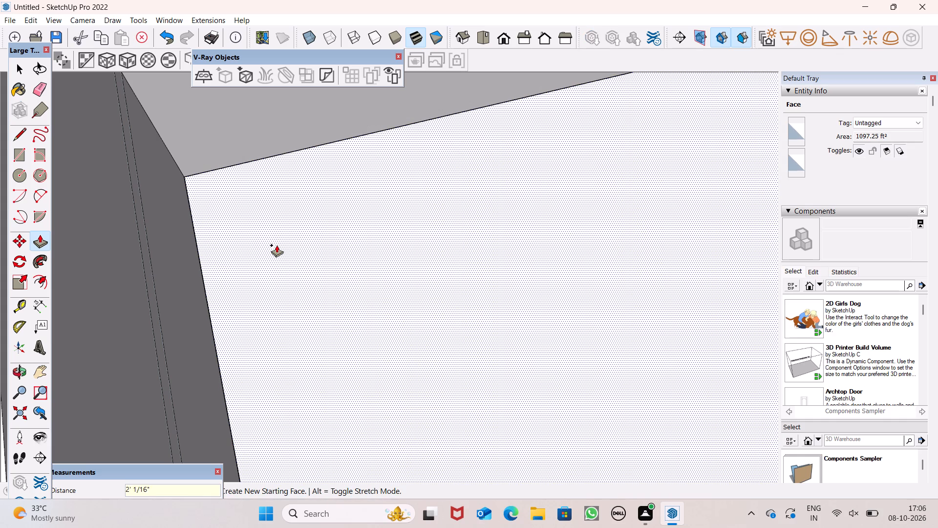
left_click_drag(277, 245, 275, 246)
key("1")
key("apostrophe")
key("Return")
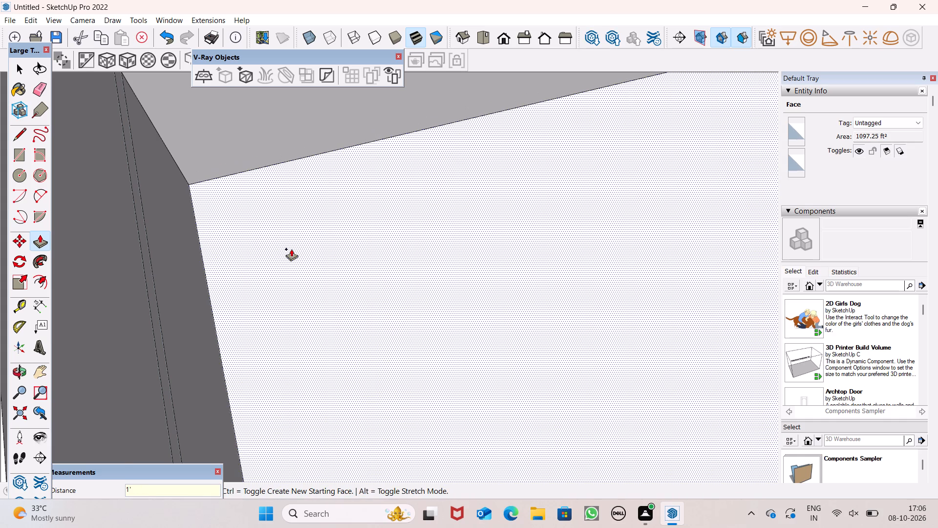
Pull the second-storey floor slab, reached through the left front opening, up 1' to the top of the lowest band.
scroll(291, 249, "down", 8)
scroll(413, 255, "down", 4)
middle_click_drag(435, 274, 771, 0)
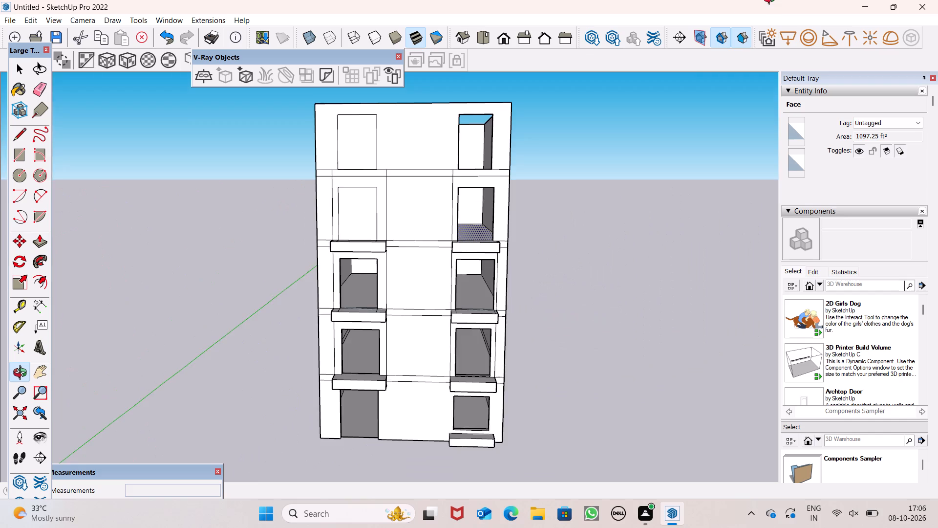
middle_click_drag(771, 0, 738, 8)
middle_click_drag(495, 291, 547, 157)
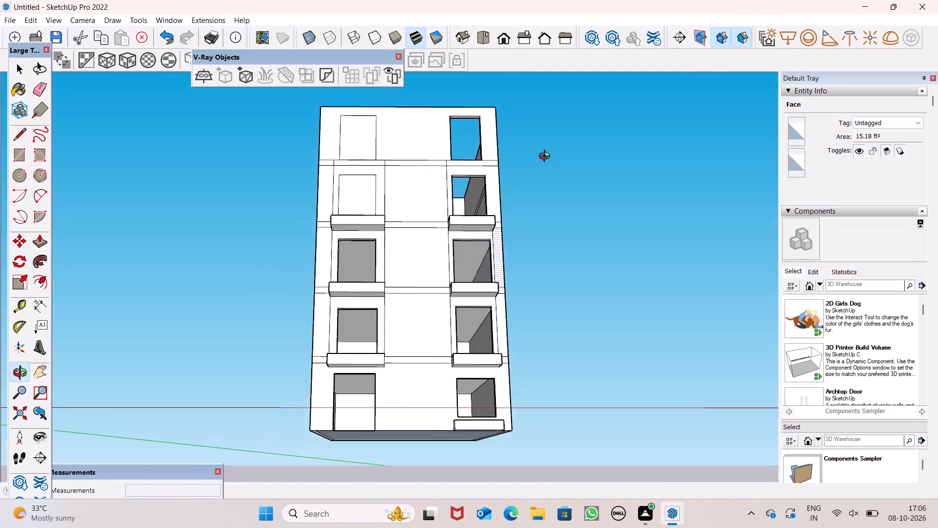
middle_click_drag(547, 157, 513, 311)
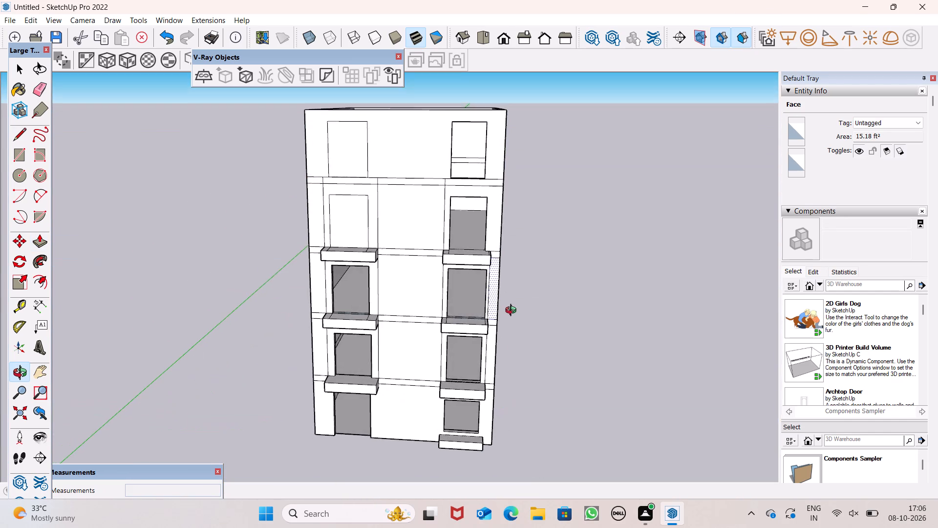
middle_click_drag(513, 311, 513, 308)
scroll(392, 411, "up", 4)
scroll(417, 363, "down", 1)
scroll(375, 363, "up", 1)
scroll(324, 363, "down", 1)
scroll(323, 363, "up", 6)
left_click_drag(325, 354, 330, 348)
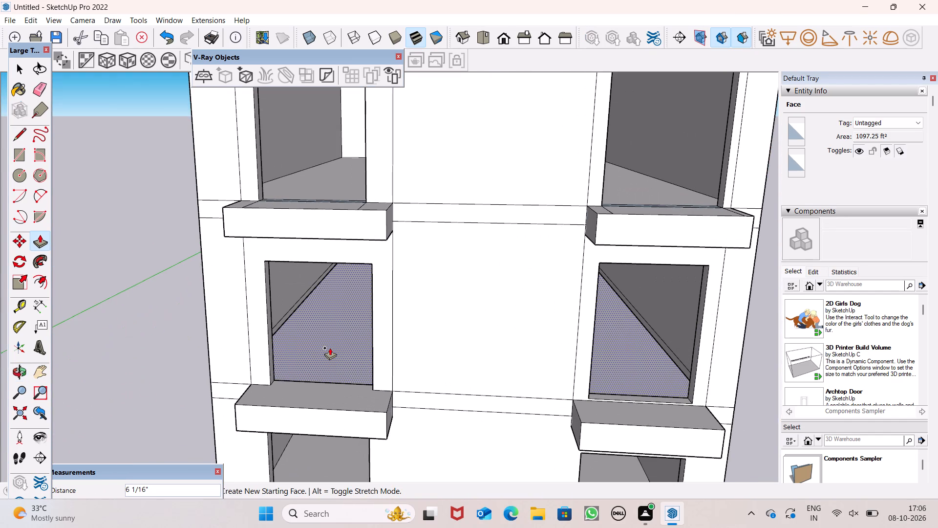
left_click_drag(330, 348, 330, 347)
type("1'")
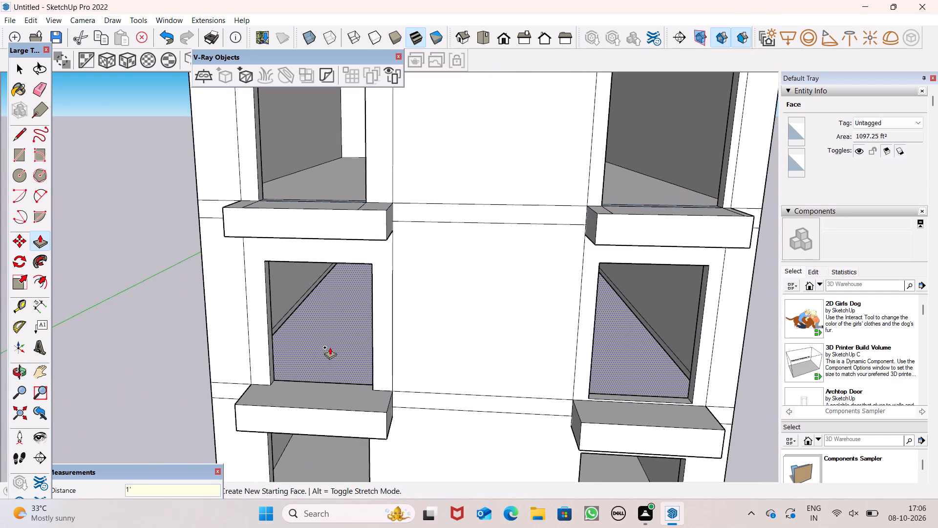
left_click_drag(330, 347, 330, 347)
key("Return")
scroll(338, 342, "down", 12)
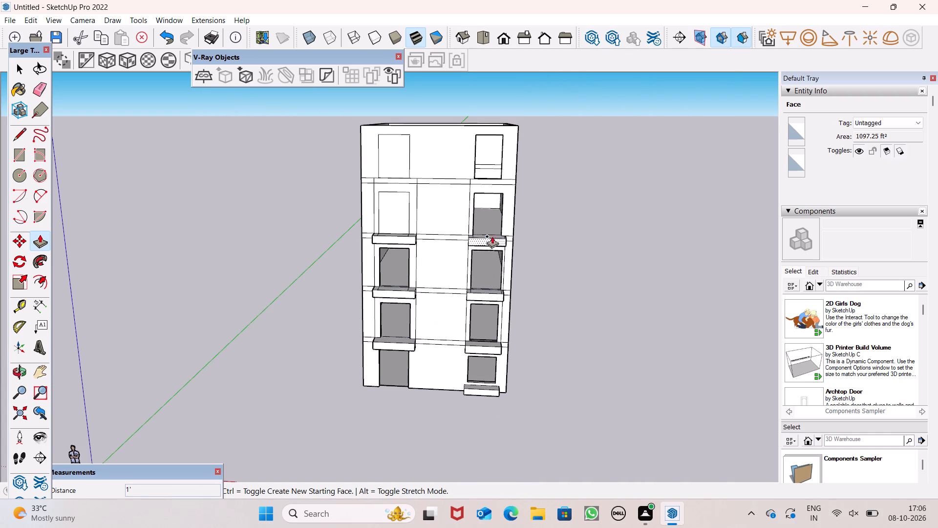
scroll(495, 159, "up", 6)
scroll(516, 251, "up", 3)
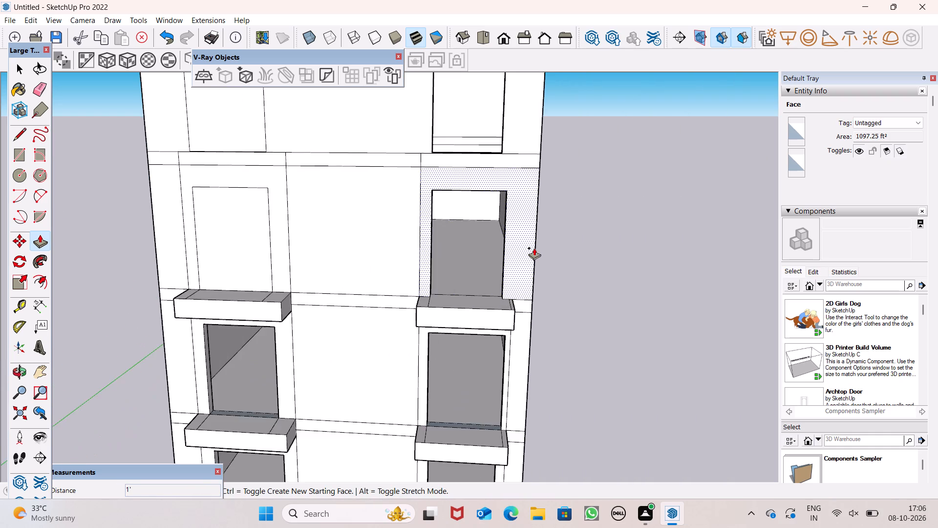
Trace a line along the lower edge of the fourth interior band to form the top storey's floor face.
scroll(534, 248, "up", 3)
middle_click_drag(532, 250, 537, 326)
scroll(549, 245, "down", 9)
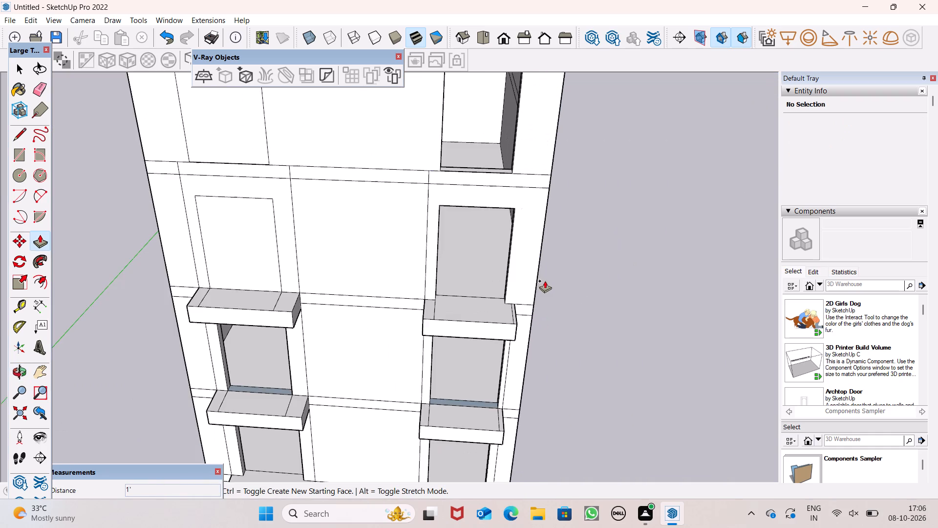
scroll(545, 281, "down", 8)
middle_click_drag(584, 264, 214, 378)
scroll(374, 210, "up", 4)
scroll(384, 187, "down", 1)
scroll(384, 182, "up", 1)
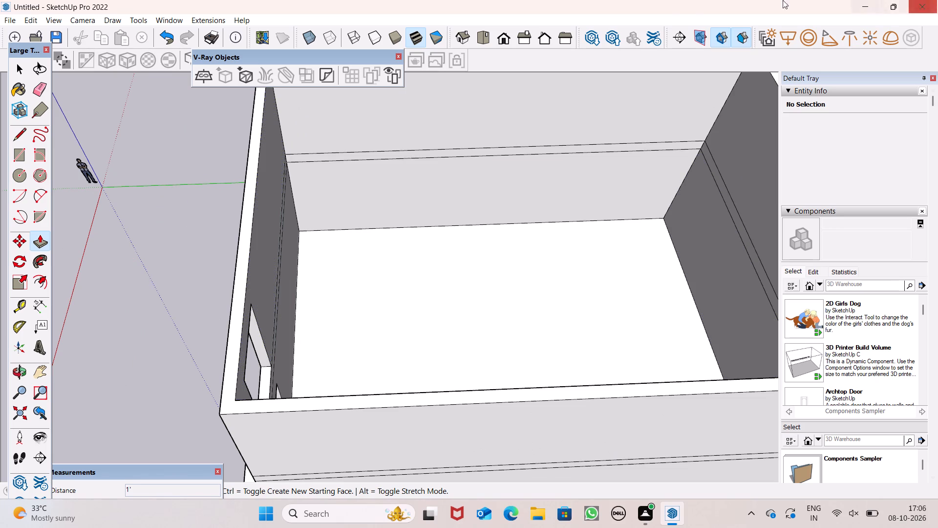
left_click(21, 134)
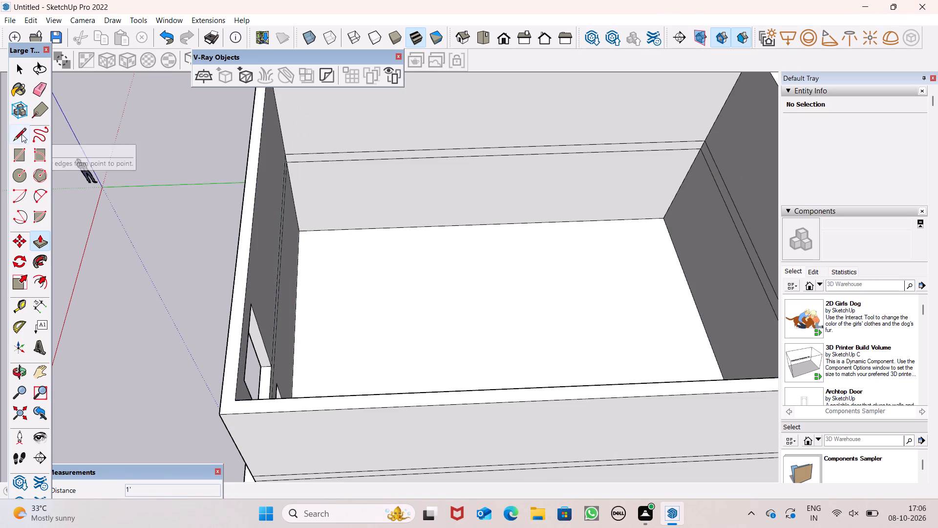
scroll(370, 196, "up", 2)
scroll(365, 190, "down", 1)
scroll(363, 188, "up", 2)
left_click_drag(295, 153, 300, 153)
left_click(315, 152)
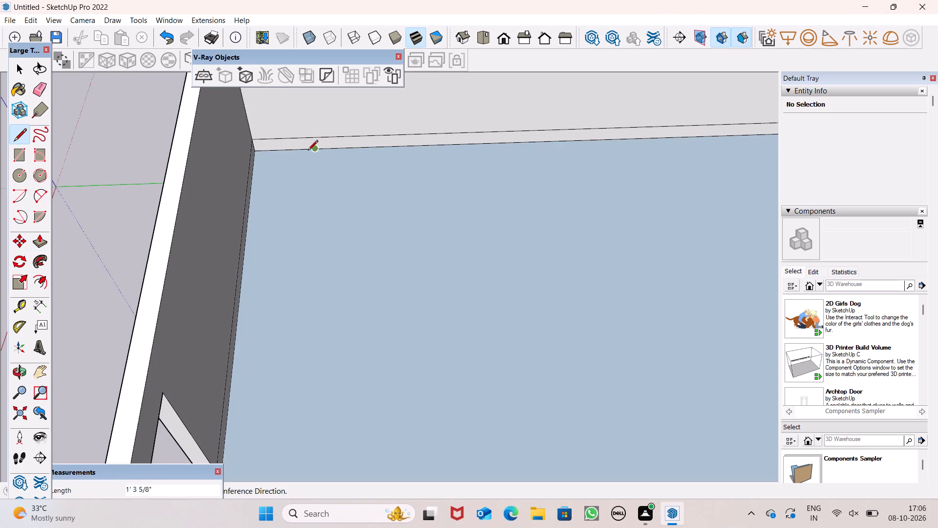
Push/Pull the new floor face at the fourth interior band by 6".
left_click_drag(41, 235, 44, 223)
scroll(205, 216, "down", 2)
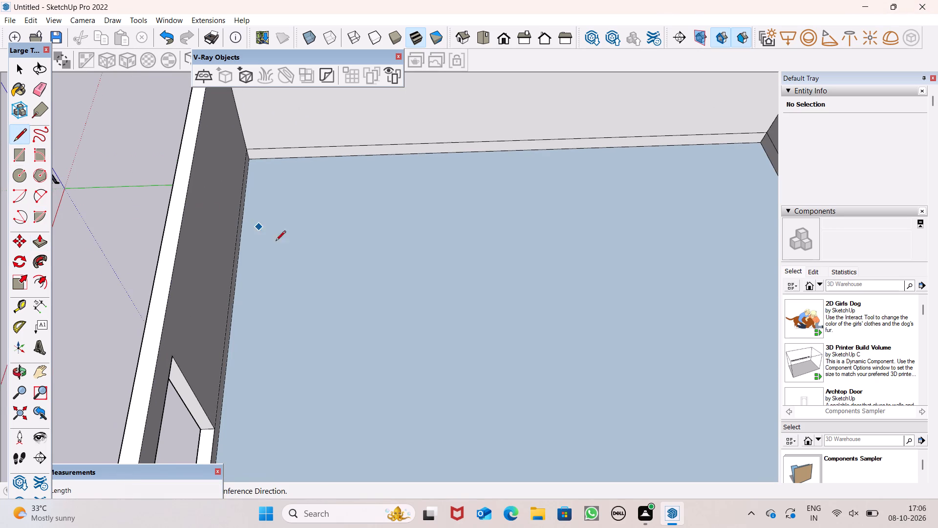
left_click(41, 238)
left_click_drag(288, 264, 292, 272)
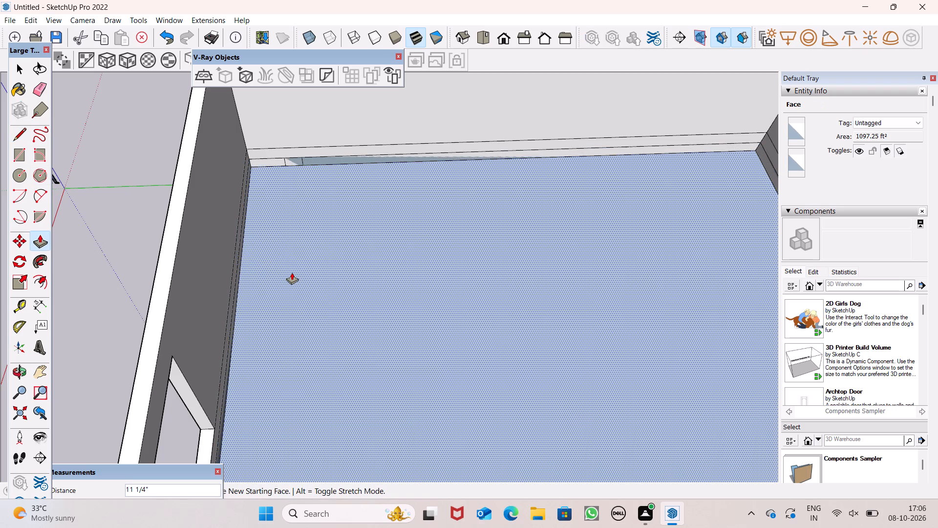
left_click_drag(292, 272, 293, 272)
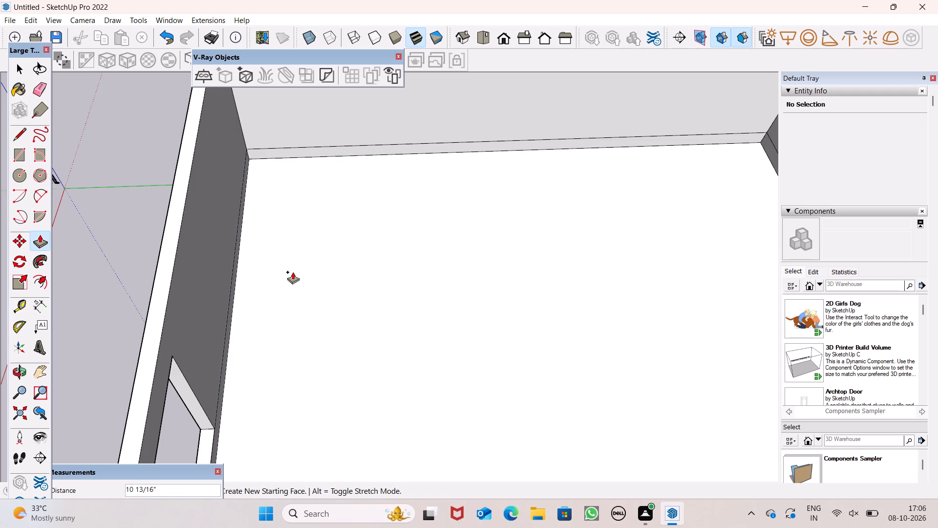
left_click_drag(293, 272, 296, 270)
key("6")
key("shift+quotedbl")
key("Return")
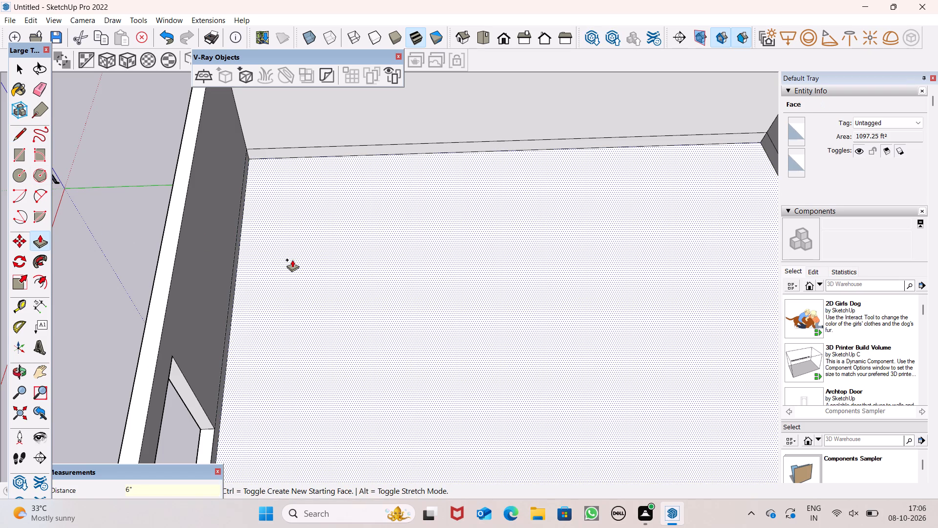
Pull the fourth band's floor slab up 1' to the upper edge of the band.
left_click_drag(292, 260, 292, 237)
type("1'")
key("Return")
scroll(315, 220, "down", 8)
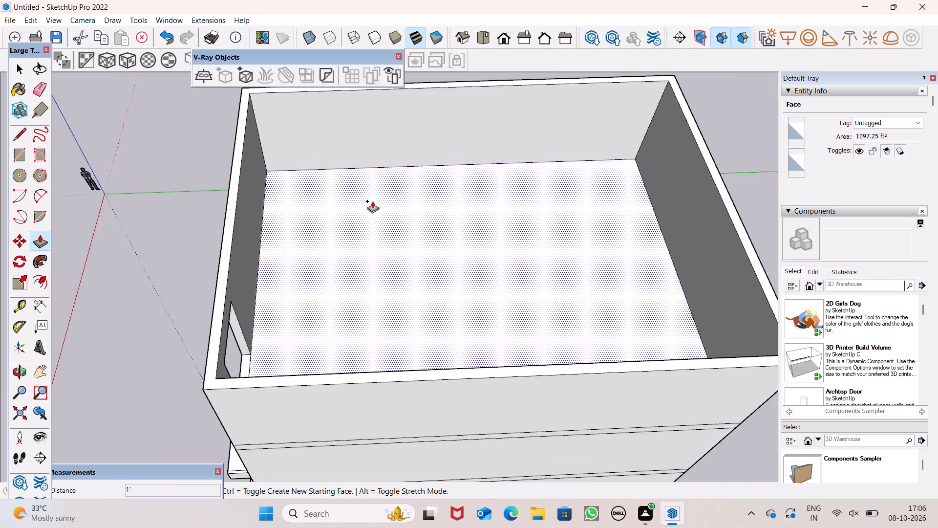
Draw three 10' vertical lines from the fourth band to the wall top, flanking the left opening outline and left of the right opening.
scroll(372, 201, "down", 3)
middle_click_drag(388, 315, 689, 187)
middle_click_drag(608, 244, 702, 204)
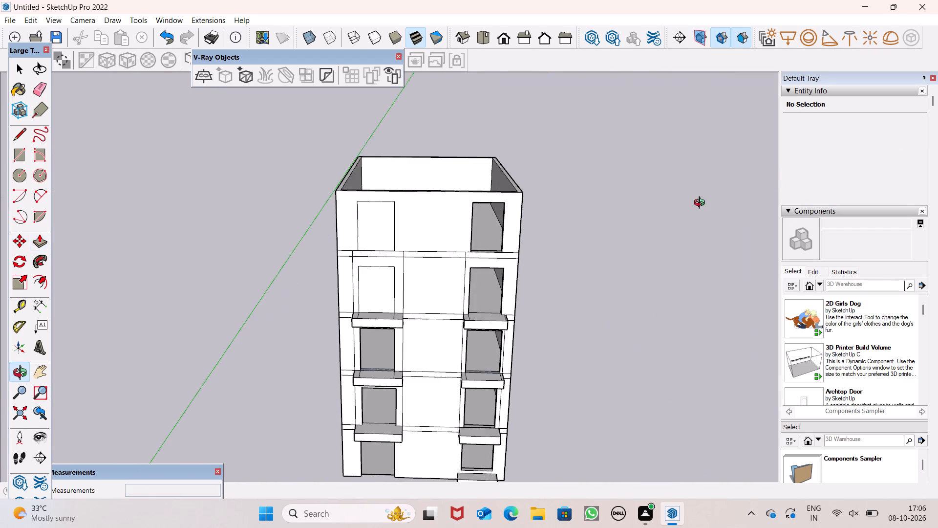
middle_click_drag(702, 204, 704, 204)
key("space")
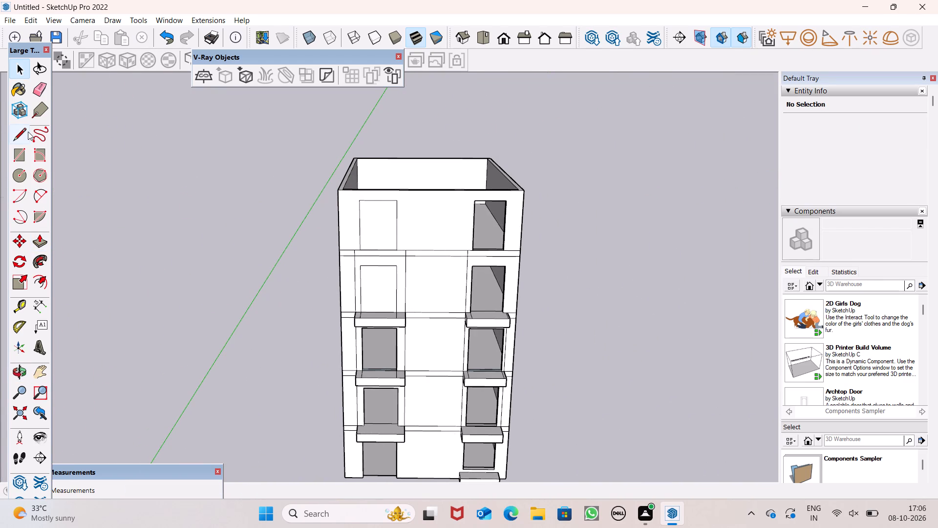
left_click(26, 133)
scroll(332, 193, "up", 8)
left_click_drag(372, 319, 363, 270)
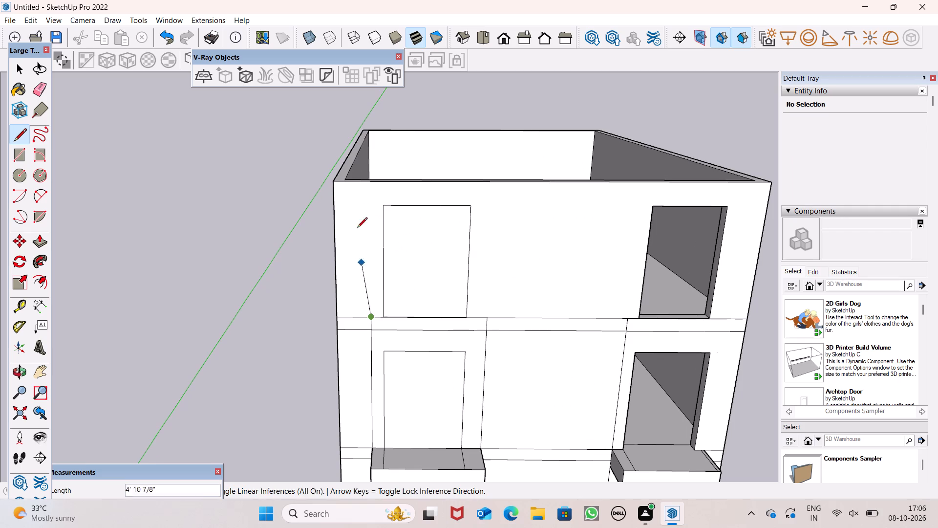
left_click(374, 184)
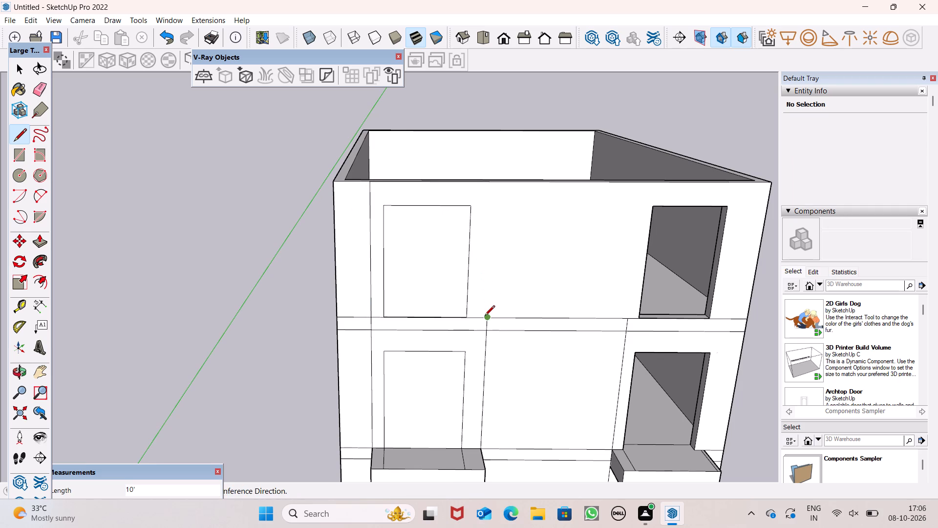
left_click_drag(485, 316, 485, 298)
left_click(495, 181)
left_click_drag(629, 319, 623, 311)
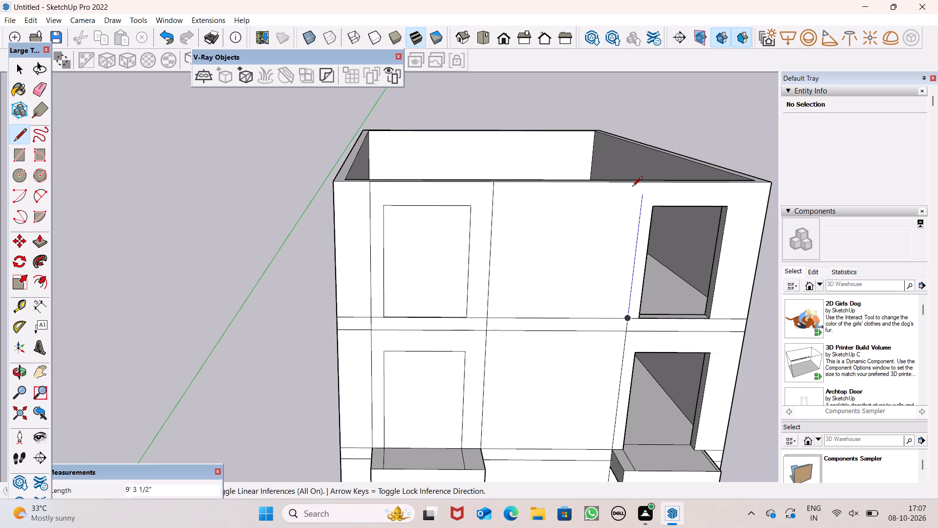
left_click(639, 184)
Draw the vertical line to the right of the right-hand openings from the third-band canopy, across the 1' fourth band, to the wall top.
scroll(487, 191, "down", 8)
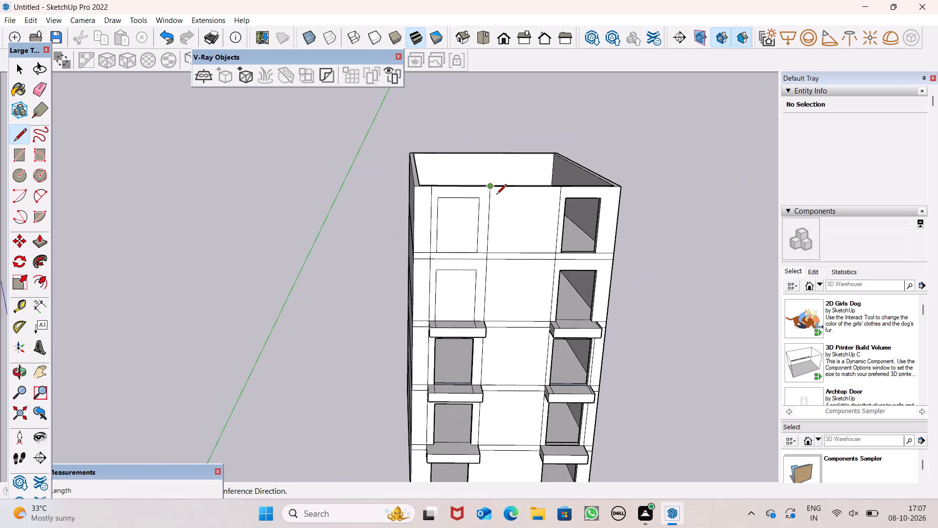
scroll(591, 213, "up", 7)
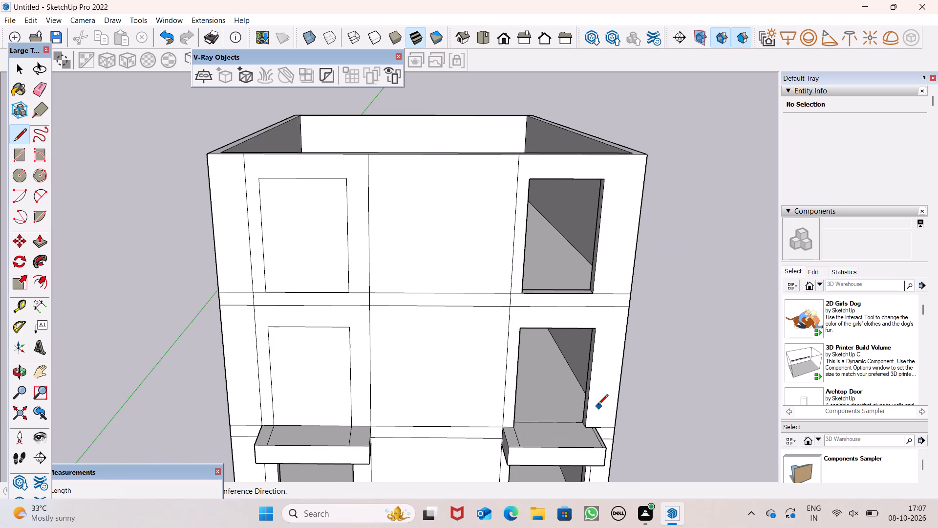
scroll(618, 427, "up", 4)
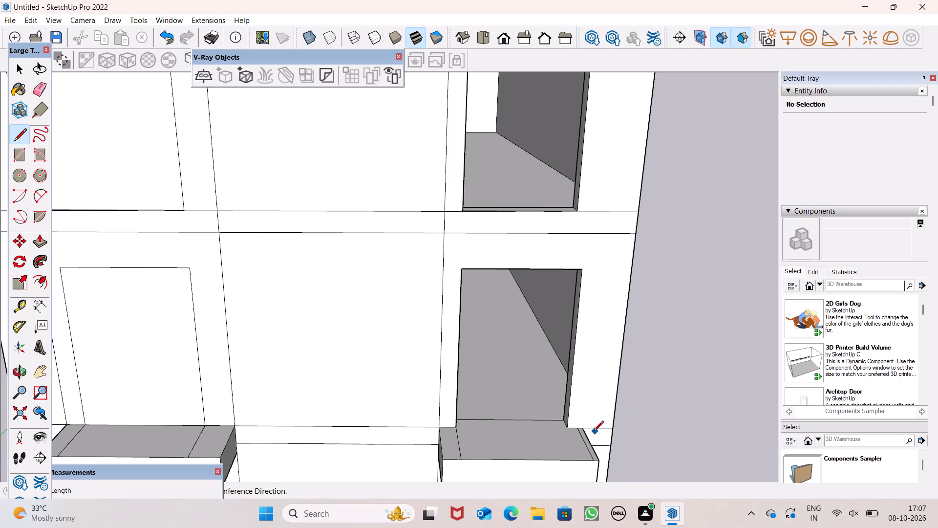
left_click(588, 429)
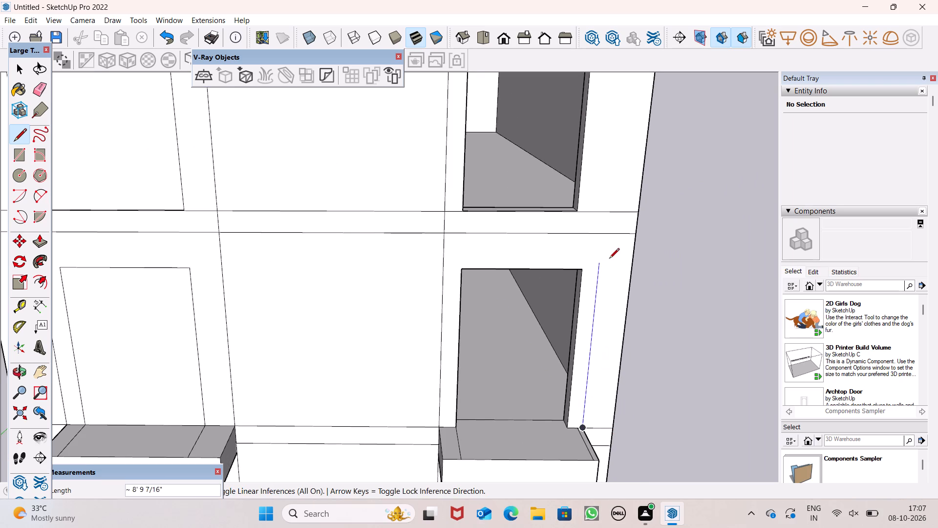
left_click(601, 235)
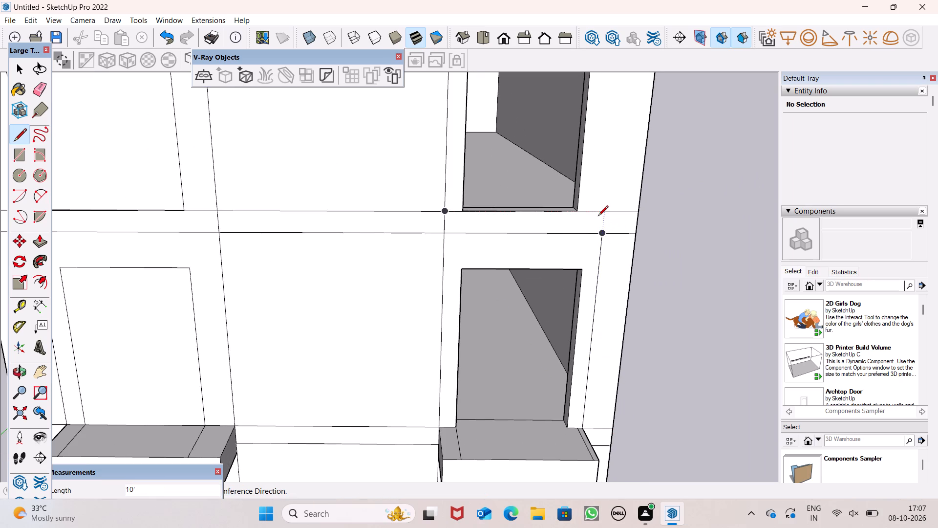
left_click(603, 234)
left_click(605, 215)
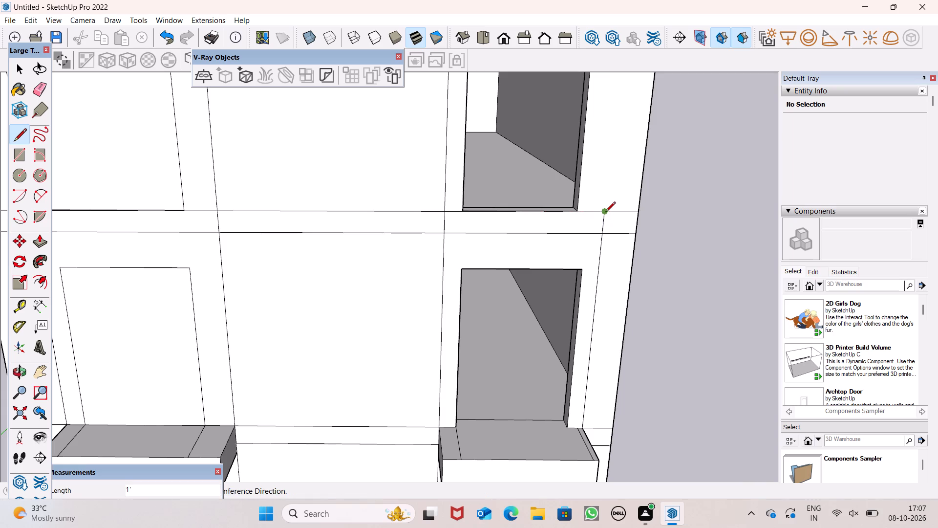
left_click(605, 213)
scroll(614, 189, "down", 2)
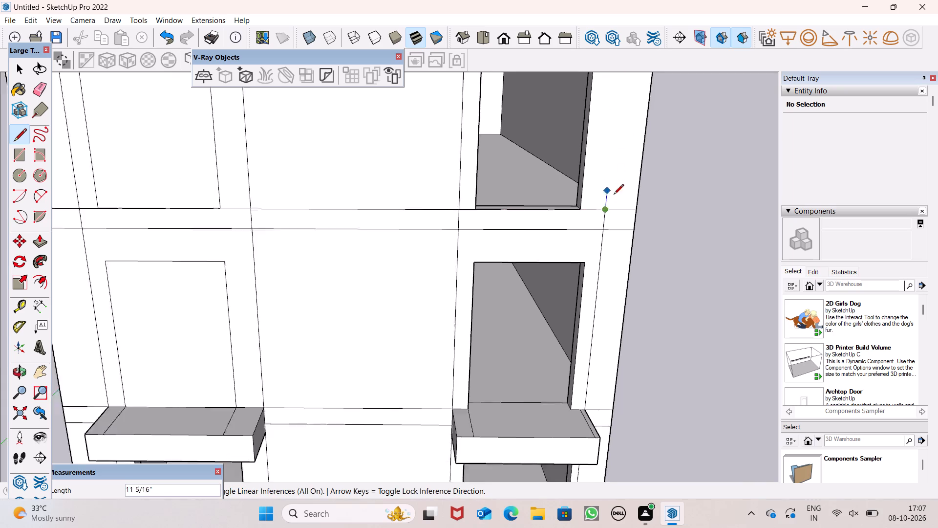
scroll(614, 195, "down", 5)
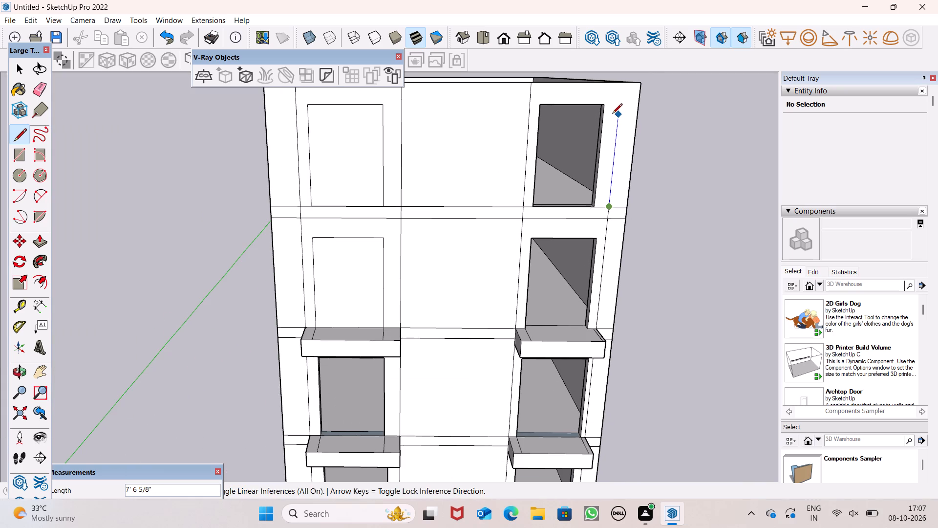
left_click(617, 88)
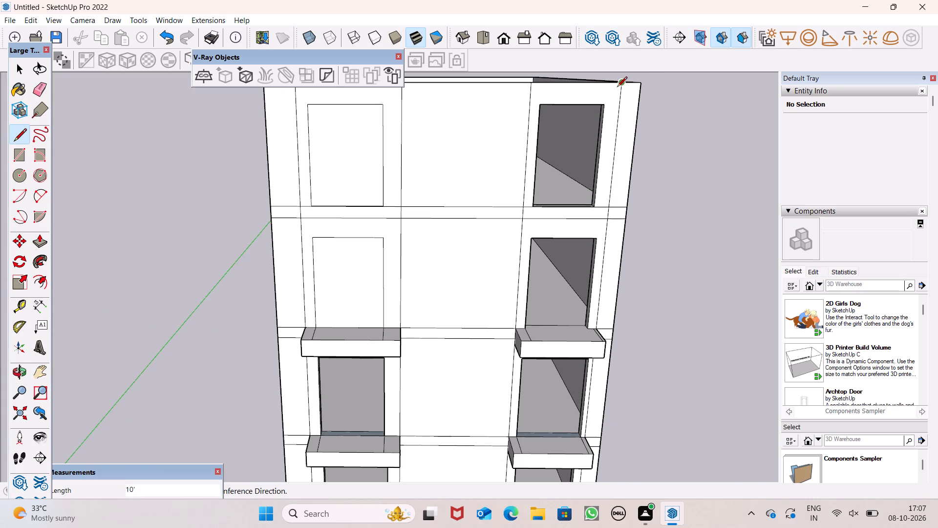
key("space")
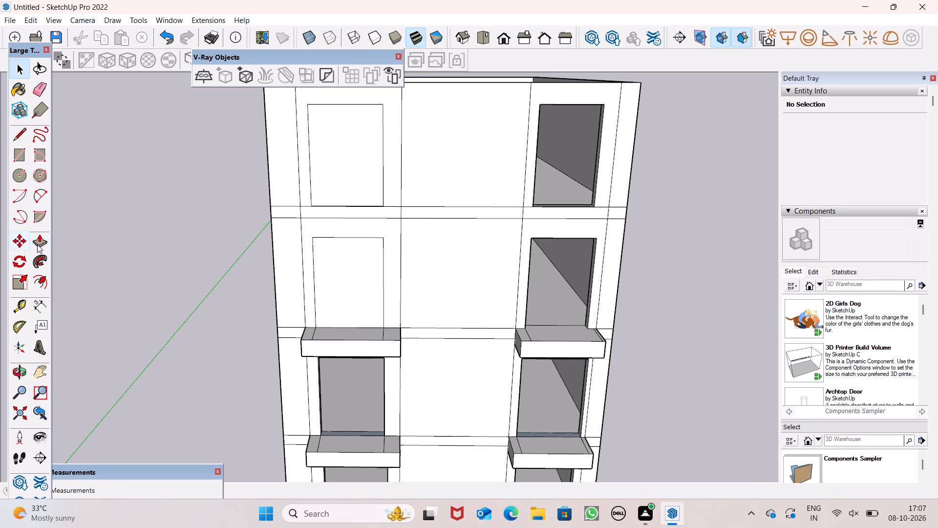
Push/Pull the left segment of the fourth band outward about 2' 10", level with the front of the canopies below.
left_click(42, 244)
scroll(336, 242, "up", 4)
left_click_drag(363, 199, 539, 447)
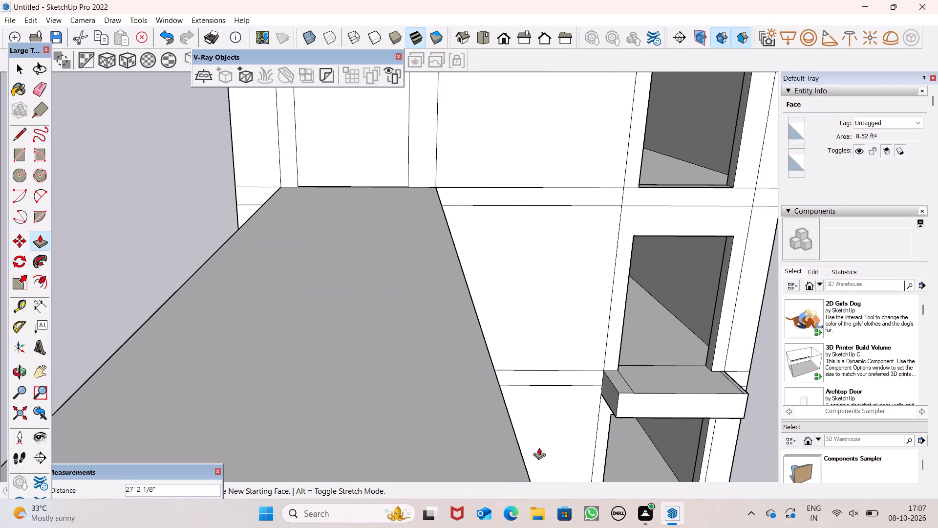
left_click_drag(539, 447, 620, 406)
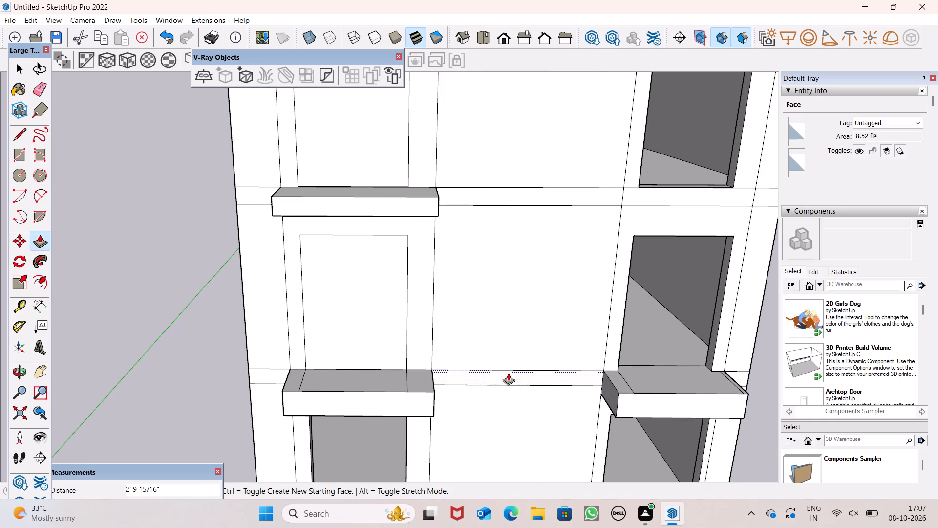
Push/Pull the right segment of the fourth band outward about 2' 10" to match the left canopy's front face.
scroll(411, 337, "down", 3)
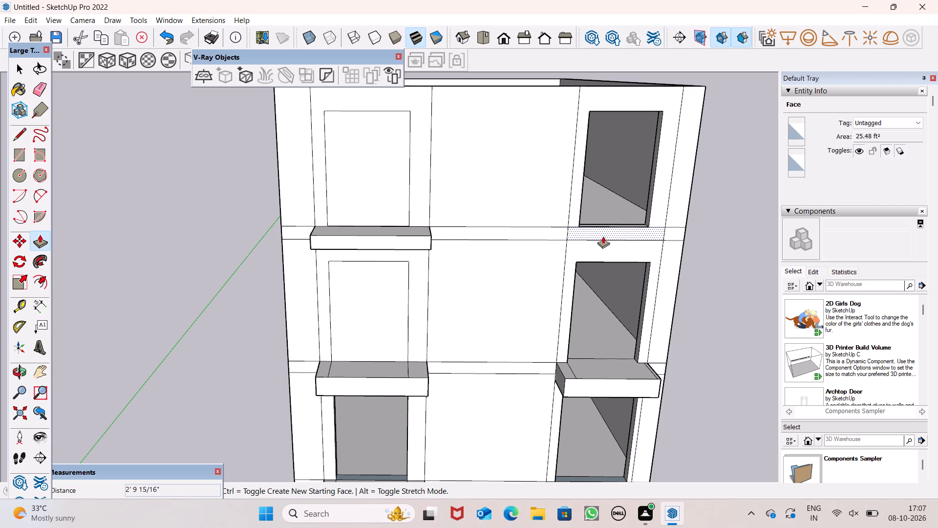
left_click_drag(601, 236, 487, 297)
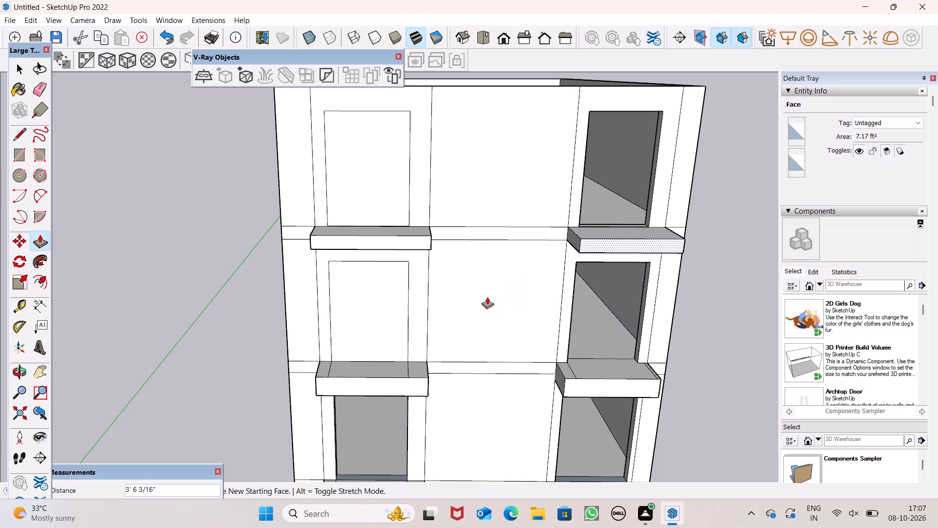
left_click_drag(487, 297, 379, 237)
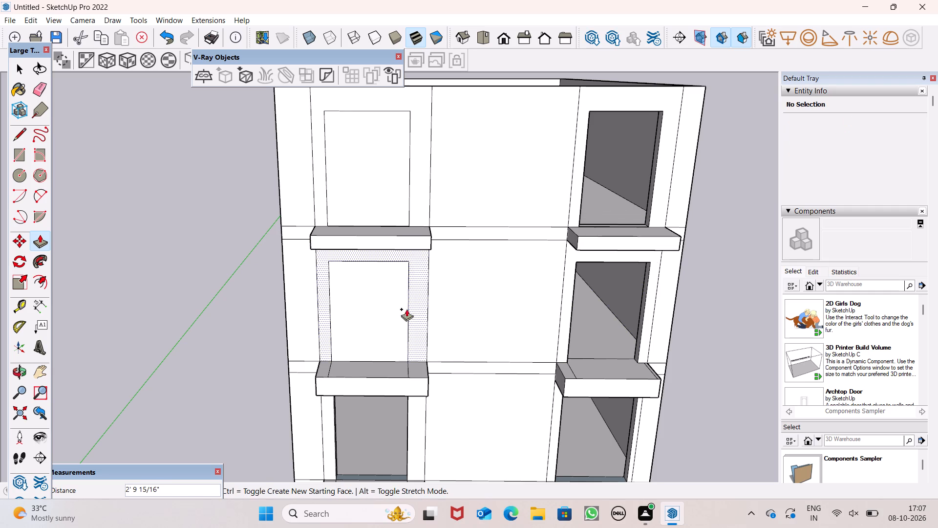
Pull the underside of the fourth band's left canopy down about 6".
middle_click_drag(410, 295, 412, 176)
scroll(396, 175, "up", 6)
left_click_drag(395, 161, 392, 172)
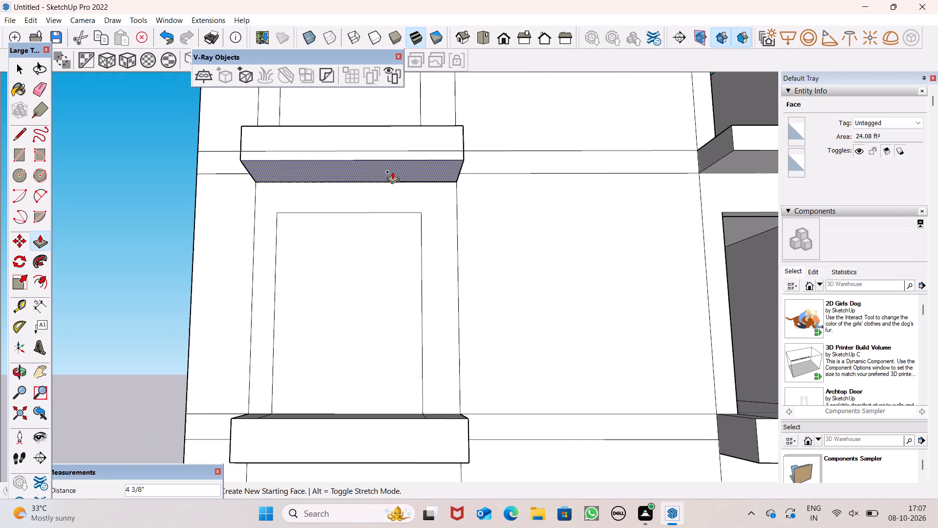
left_click_drag(392, 172, 395, 174)
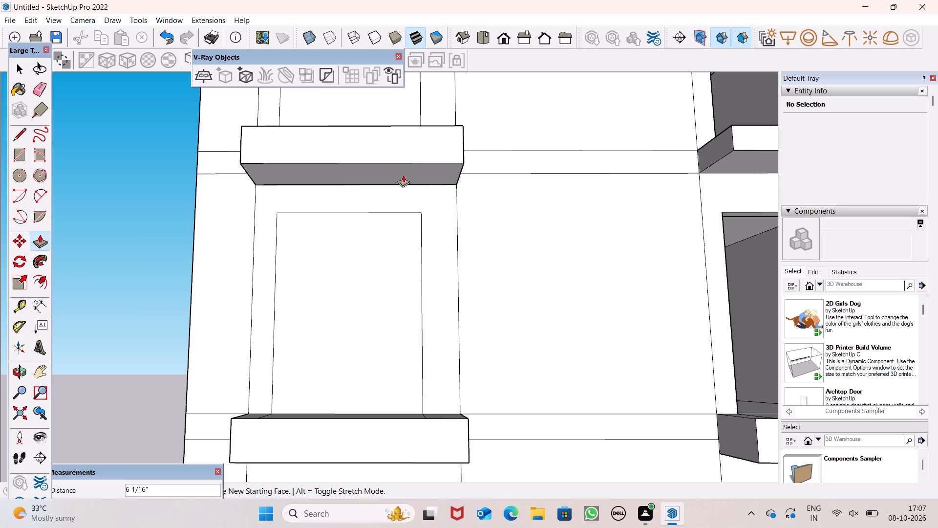
scroll(372, 151, "down", 9)
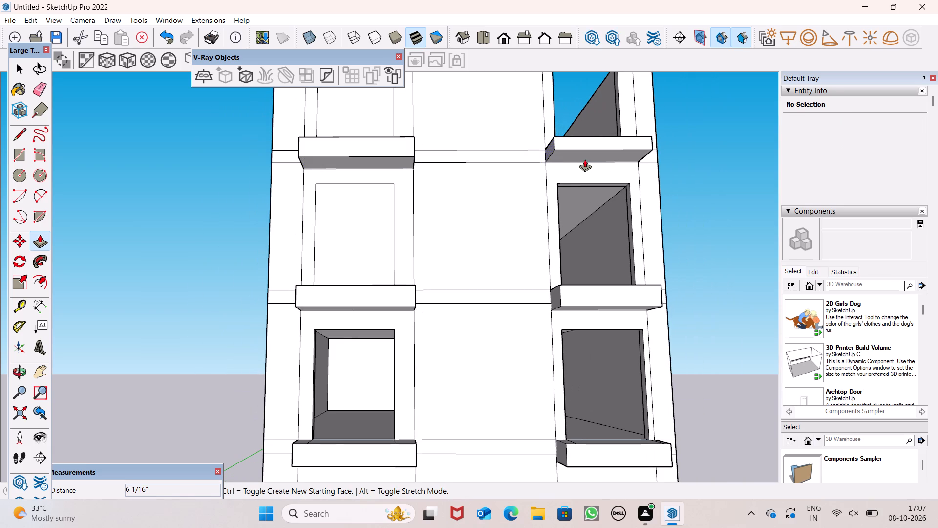
Pull the underside of the fourth band's right canopy down to match the left canopy's depth.
left_click_drag(585, 159, 413, 155)
left_click(413, 155)
scroll(453, 154, "down", 4)
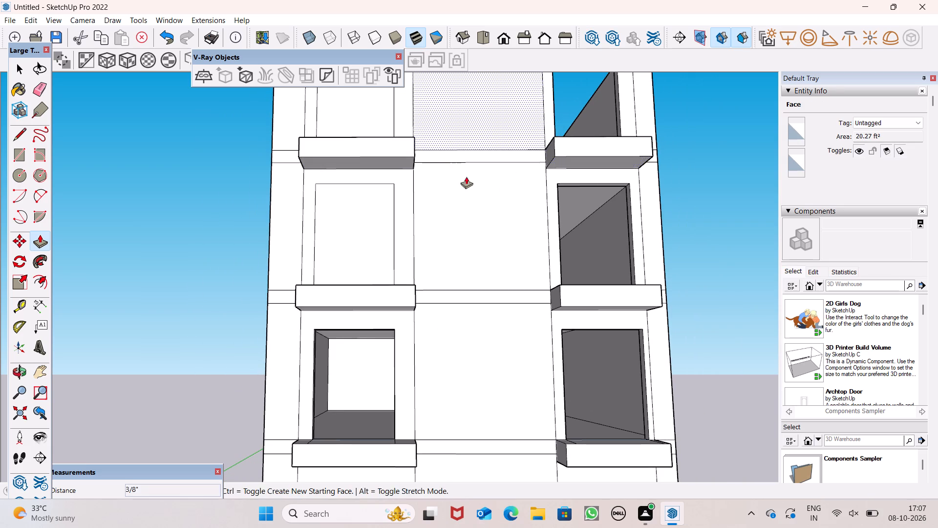
middle_click_drag(506, 182, 504, 308)
scroll(496, 218, "down", 5)
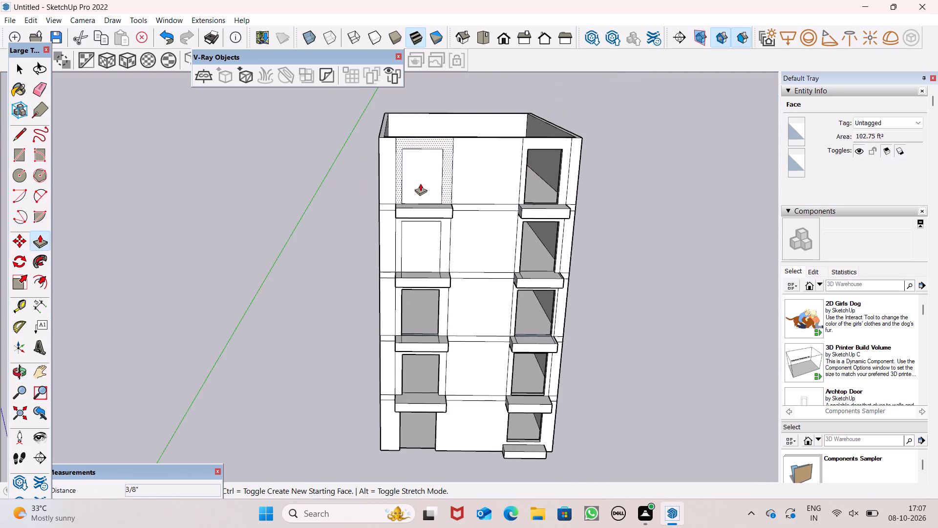
Push/Pull the top face of the fifth storey's perimeter walls up 1' to form another band.
scroll(420, 183, "down", 1)
scroll(420, 183, "up", 3)
key("space")
scroll(491, 188, "down", 3)
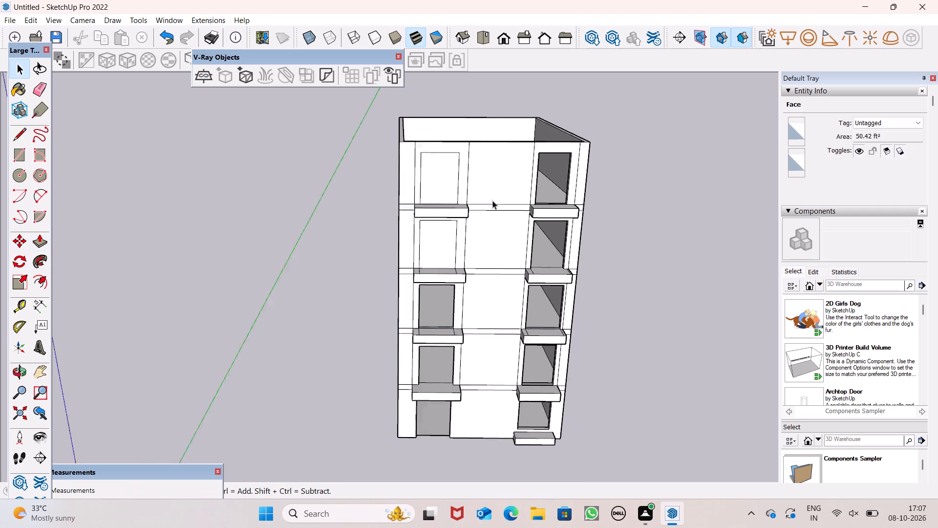
scroll(492, 200, "down", 5)
scroll(495, 163, "up", 4)
middle_click_drag(490, 161, 494, 288)
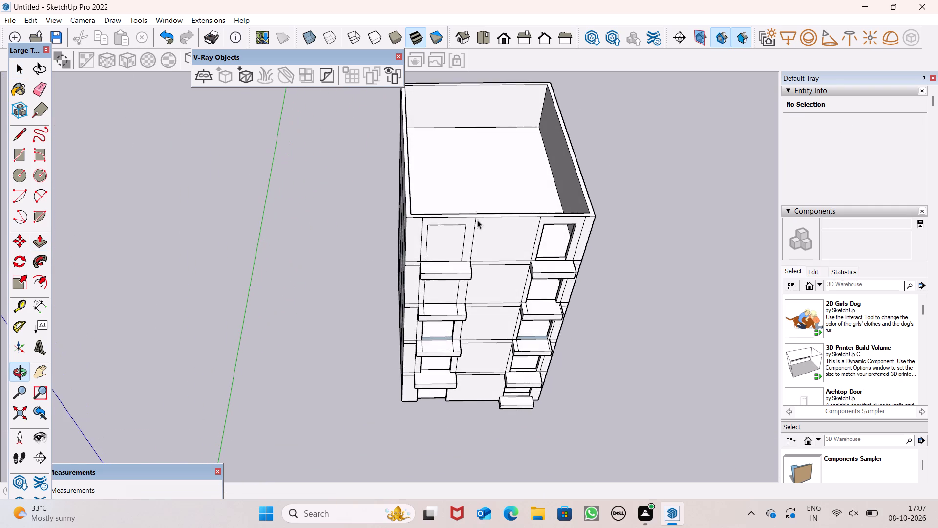
scroll(475, 190, "up", 1)
scroll(475, 190, "down", 1)
scroll(475, 190, "up", 3)
scroll(446, 213, "down", 4)
scroll(467, 147, "up", 5)
scroll(447, 186, "down", 5)
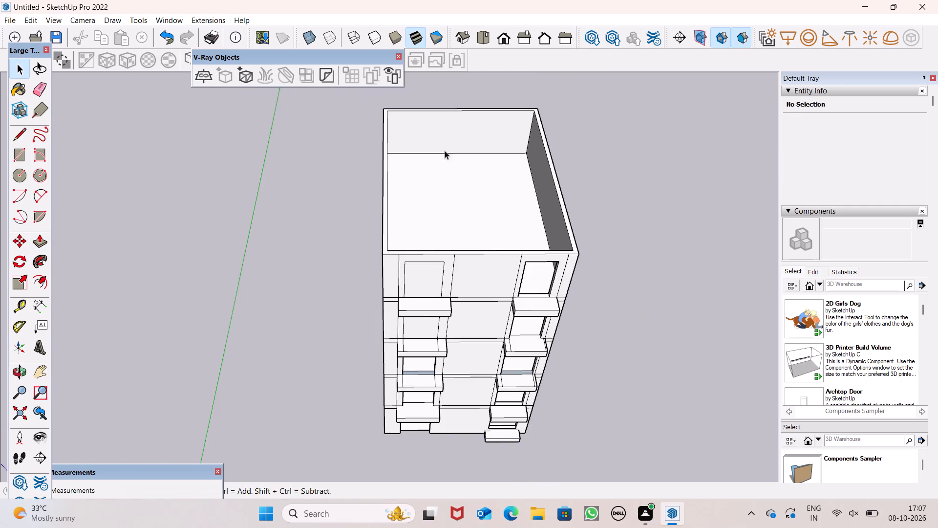
scroll(425, 114, "up", 4)
left_click(43, 242)
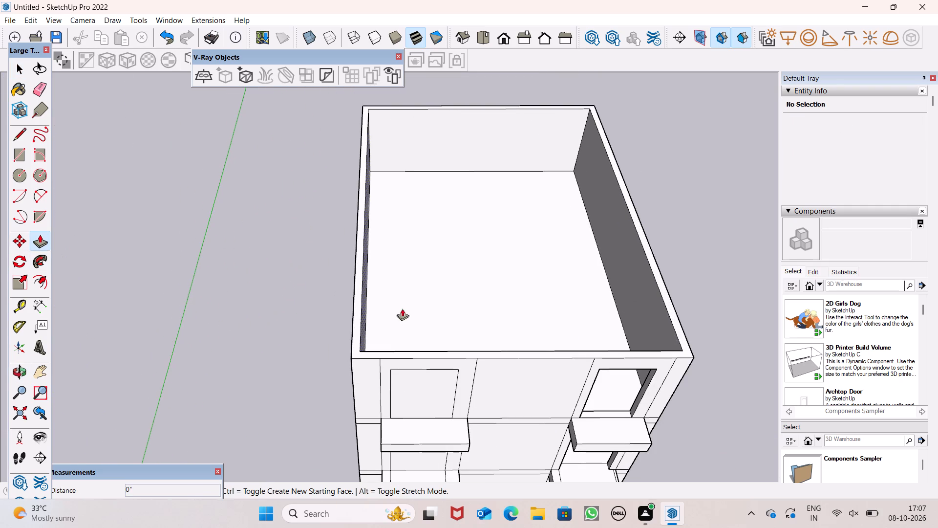
left_click_drag(360, 341, 360, 331)
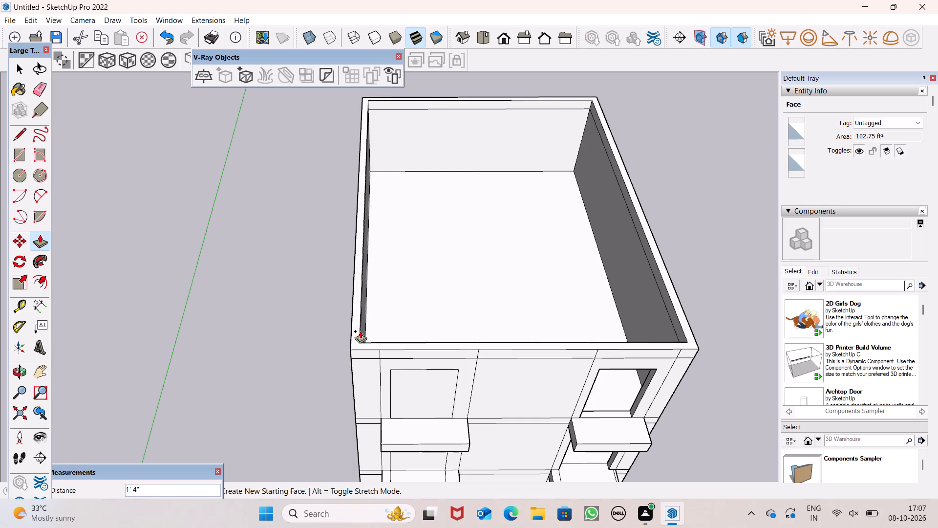
left_click_drag(360, 331, 361, 330)
type("1'")
key("Return")
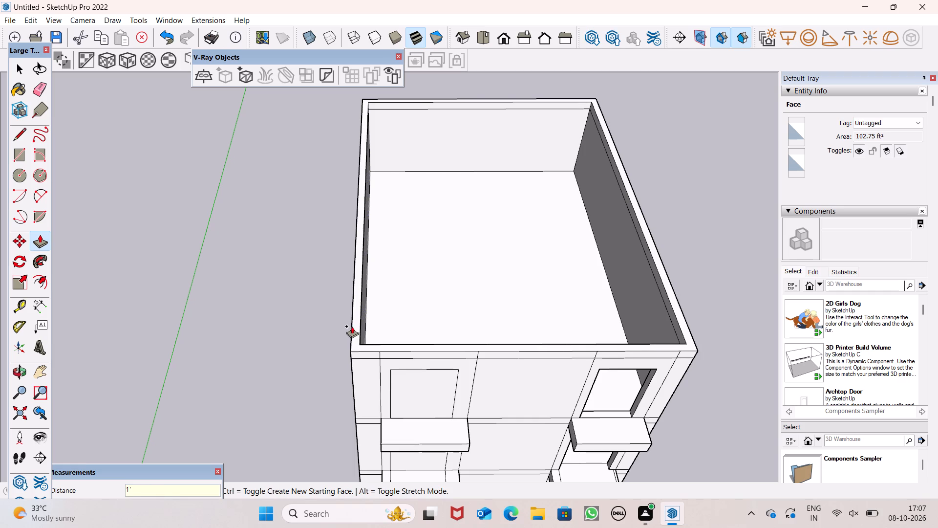
Push/Pull the wall top up 10' as a new segment above the 1' band to add the sixth storey.
left_click_drag(358, 327, 360, 264)
type("10'")
key("Return")
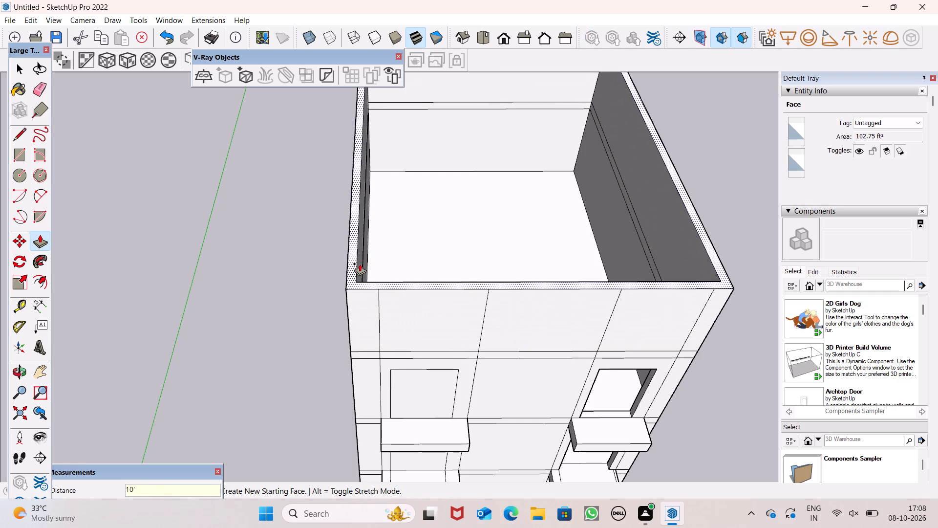
left_click_drag(360, 264, 360, 263)
Copy the fifth storey's left opening outline straight up onto the sixth storey's front wall, with its base at the band's upper edge.
scroll(472, 281, "down", 2)
middle_click_drag(527, 318, 528, 244)
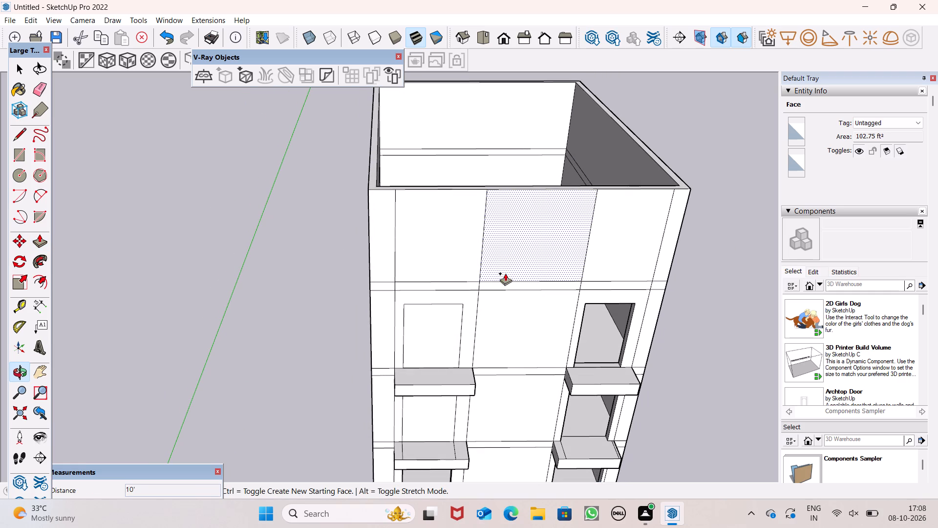
key("space")
middle_click_drag(504, 288, 504, 269)
double_click(435, 326)
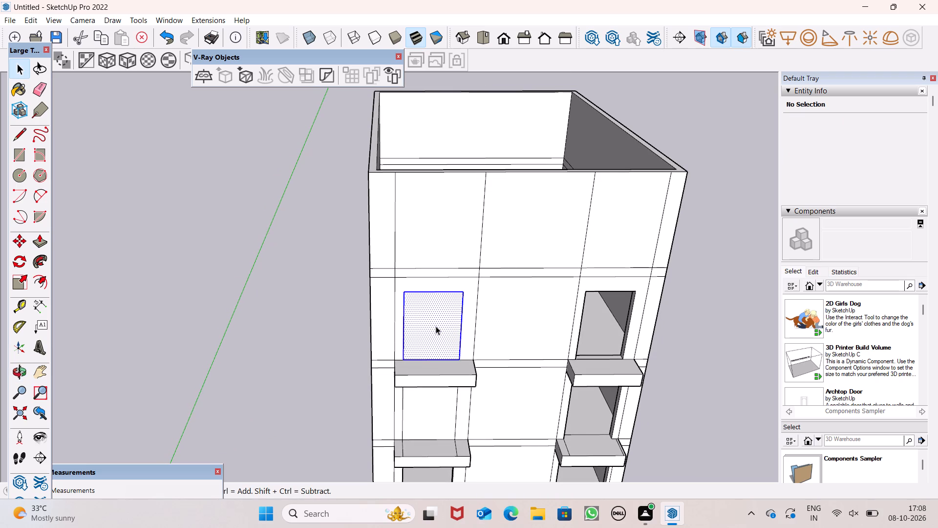
key("m")
key("Return")
left_click_drag(431, 326, 434, 287)
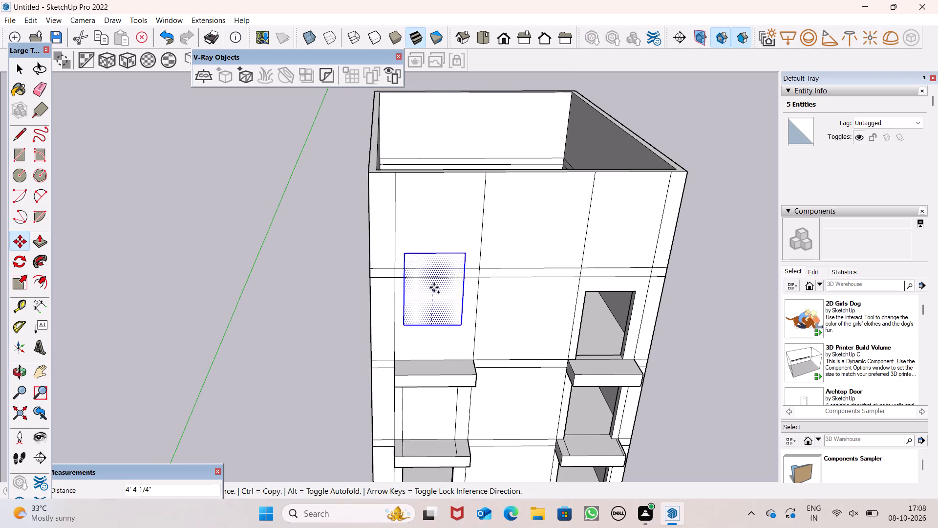
left_click_drag(434, 287, 439, 229)
key("space")
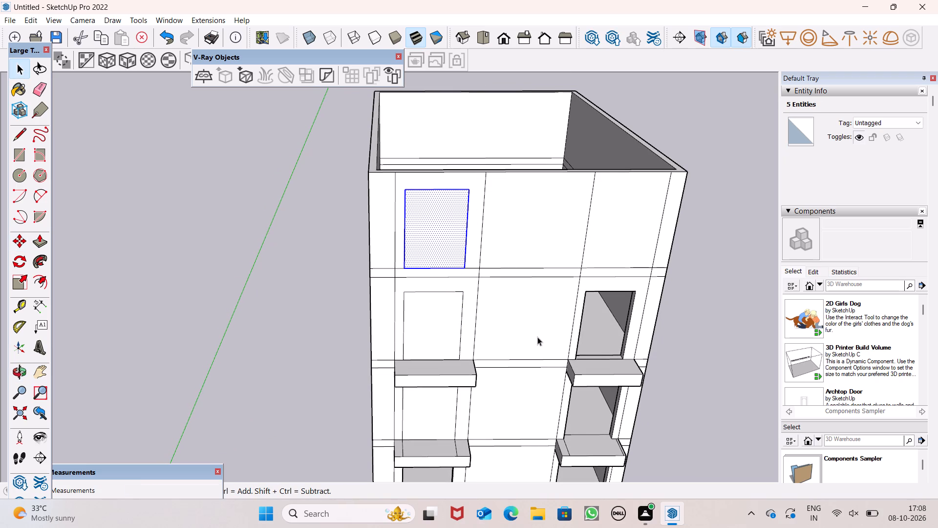
left_click(670, 347)
Copy the sixth storey's left opening outline about 18' horizontally into the right bay of the front wall.
middle_click_drag(658, 346, 598, 339)
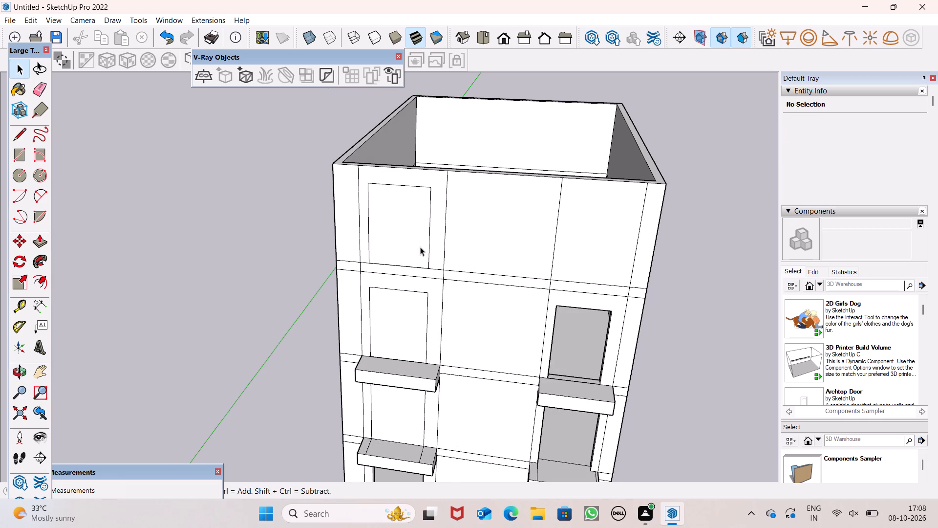
double_click(419, 245)
key("m")
key("Return")
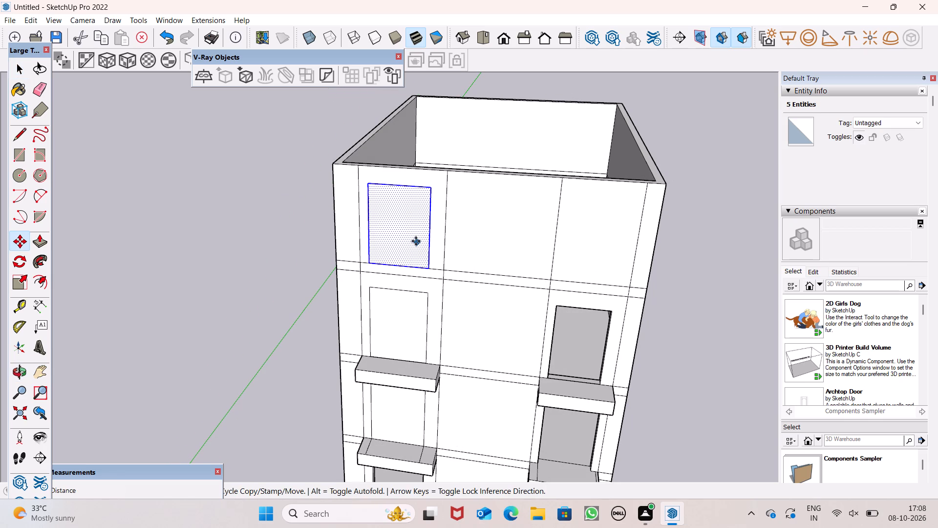
left_click_drag(416, 241, 635, 260)
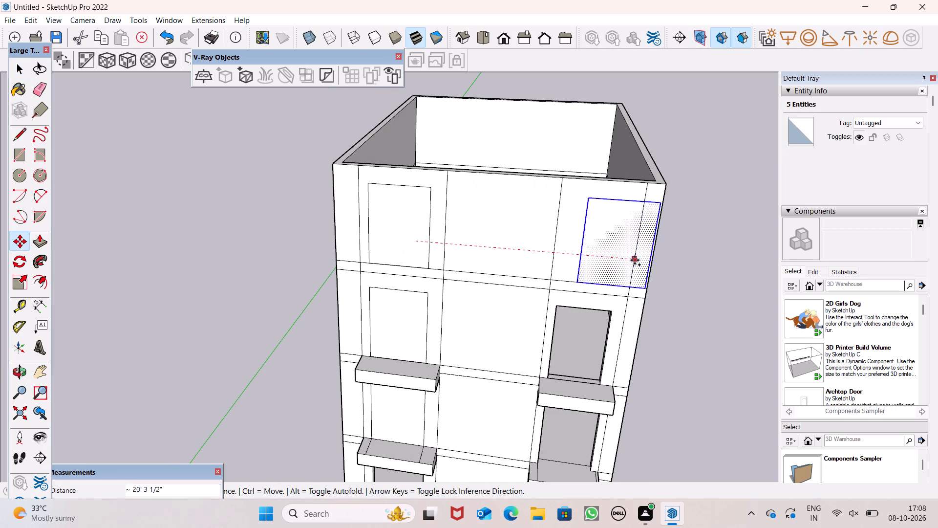
left_click_drag(635, 260, 610, 258)
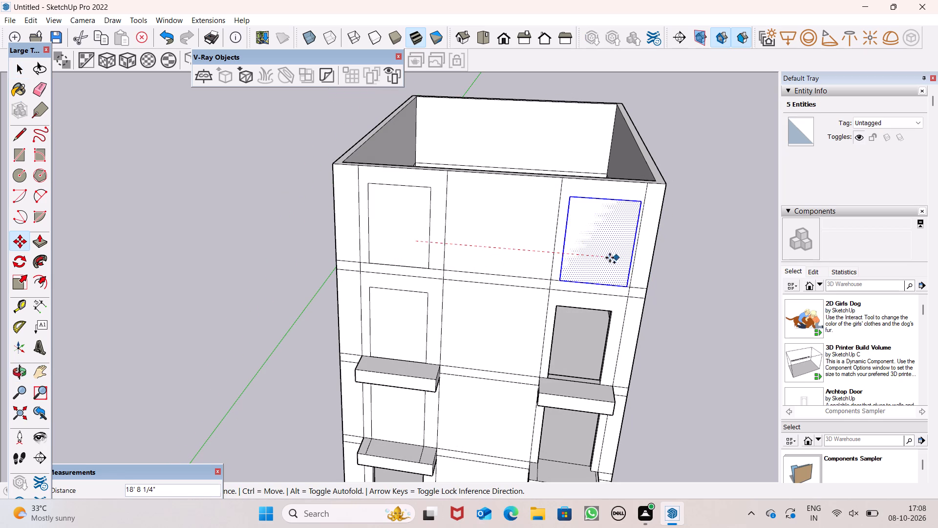
left_click_drag(610, 258, 611, 258)
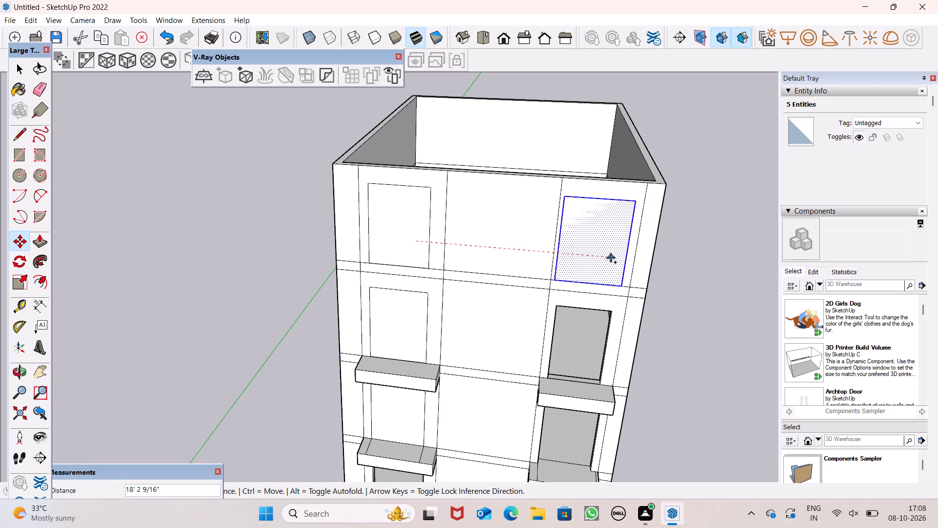
left_click_drag(611, 258, 612, 257)
key("space")
left_click(677, 317)
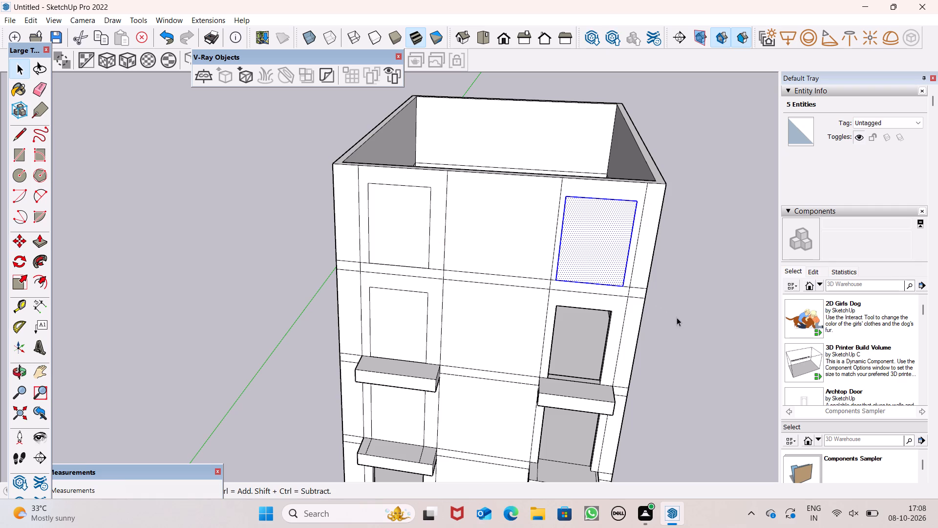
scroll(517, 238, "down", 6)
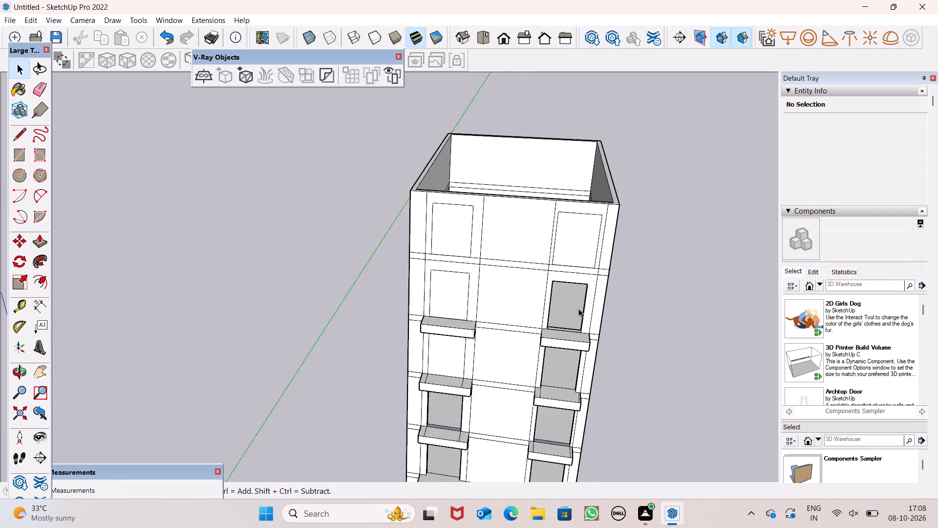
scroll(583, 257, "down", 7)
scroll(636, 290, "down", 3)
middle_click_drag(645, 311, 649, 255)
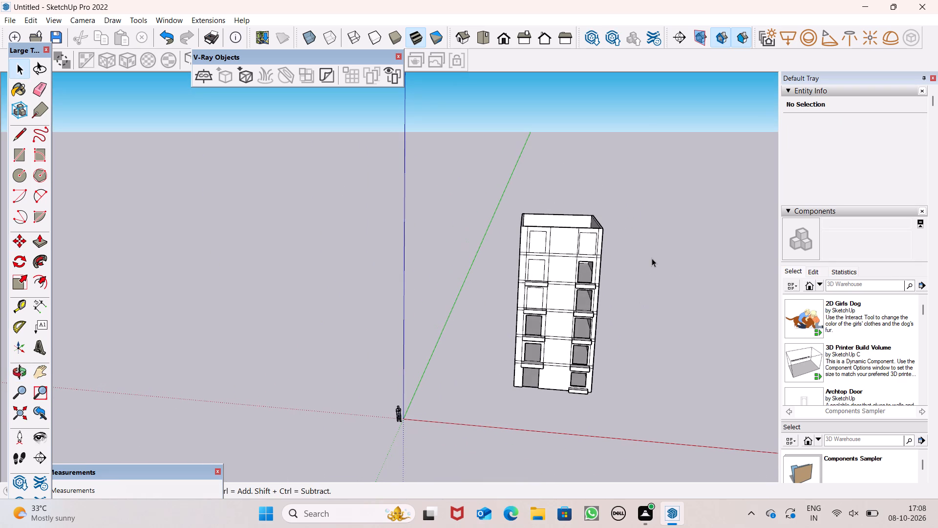
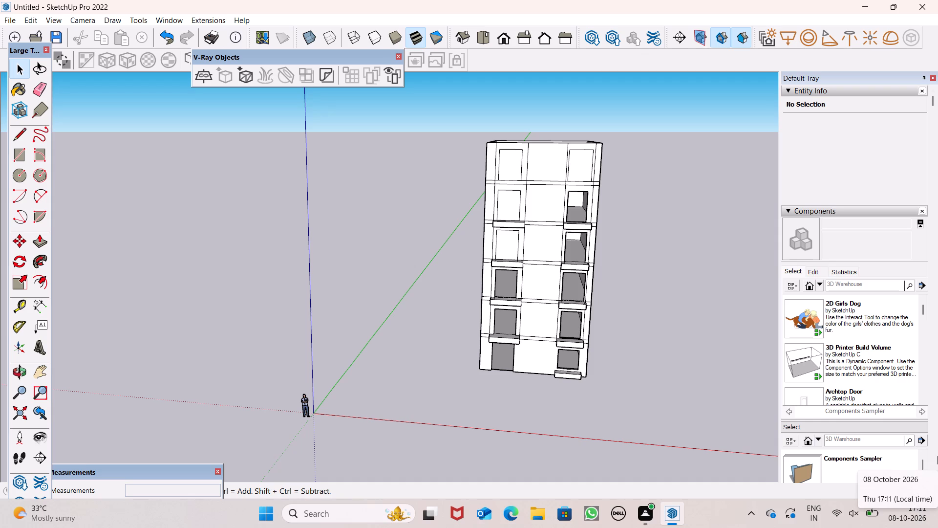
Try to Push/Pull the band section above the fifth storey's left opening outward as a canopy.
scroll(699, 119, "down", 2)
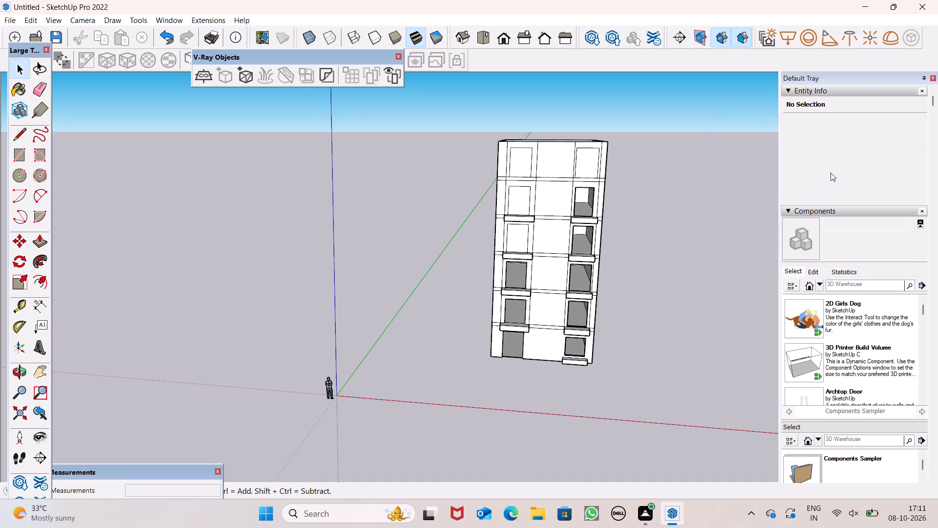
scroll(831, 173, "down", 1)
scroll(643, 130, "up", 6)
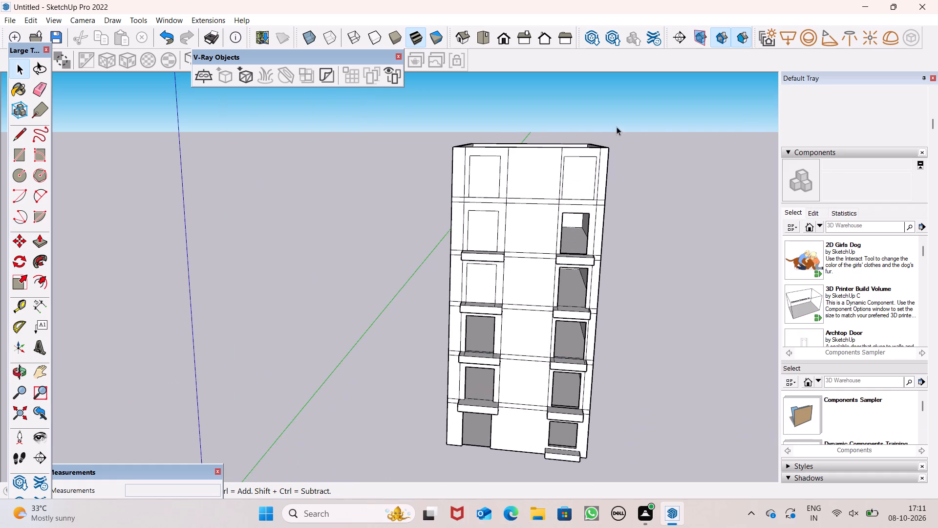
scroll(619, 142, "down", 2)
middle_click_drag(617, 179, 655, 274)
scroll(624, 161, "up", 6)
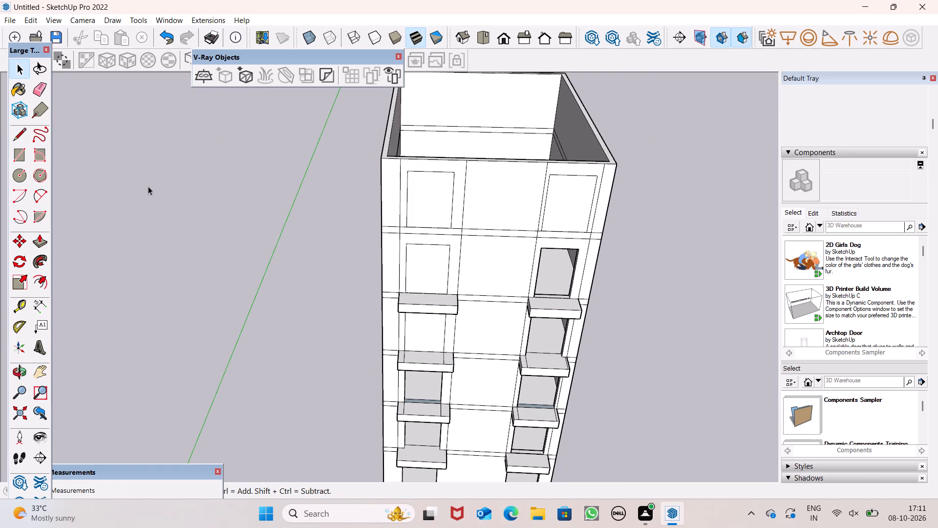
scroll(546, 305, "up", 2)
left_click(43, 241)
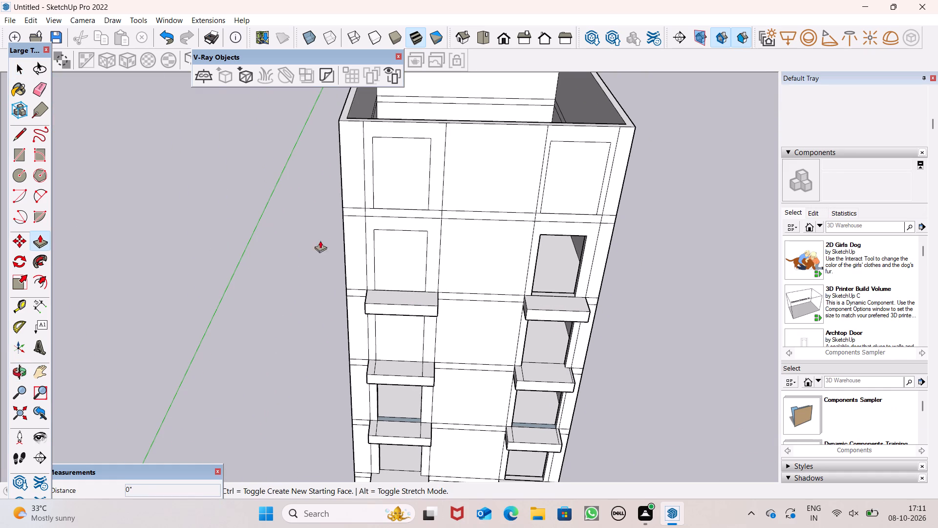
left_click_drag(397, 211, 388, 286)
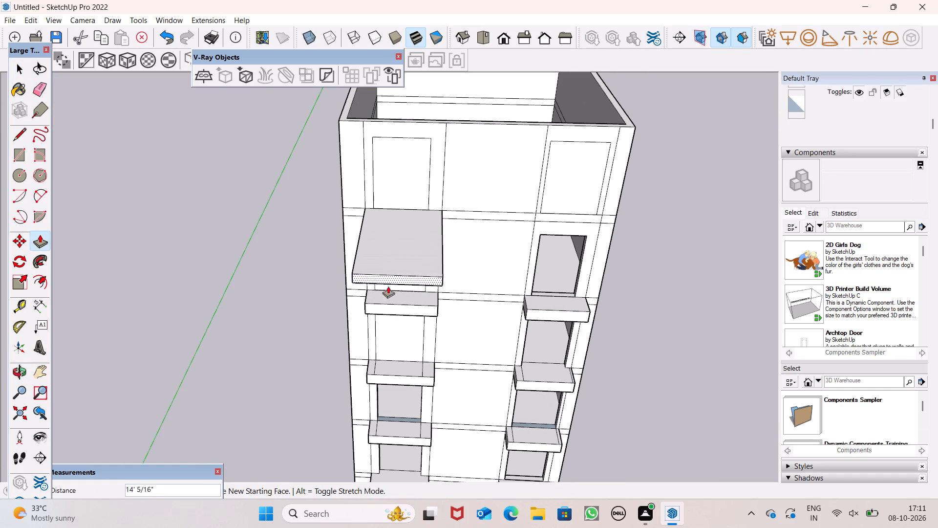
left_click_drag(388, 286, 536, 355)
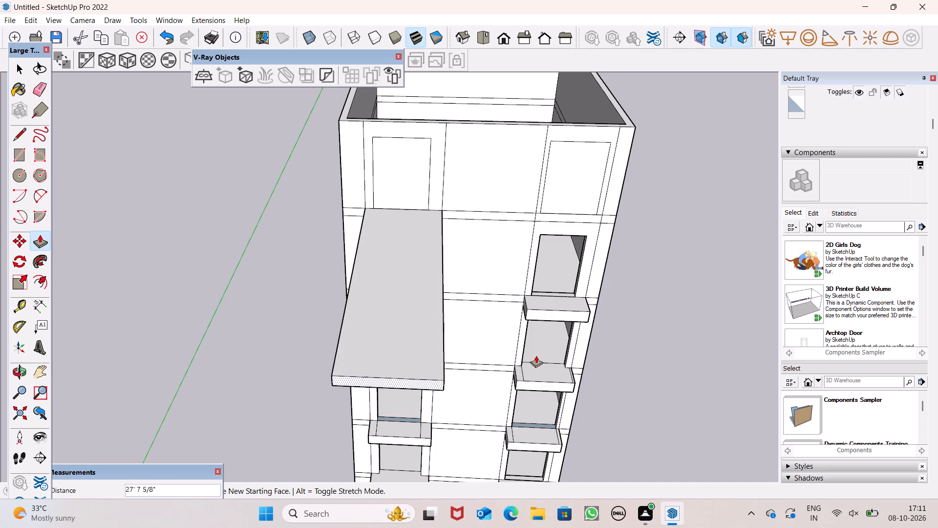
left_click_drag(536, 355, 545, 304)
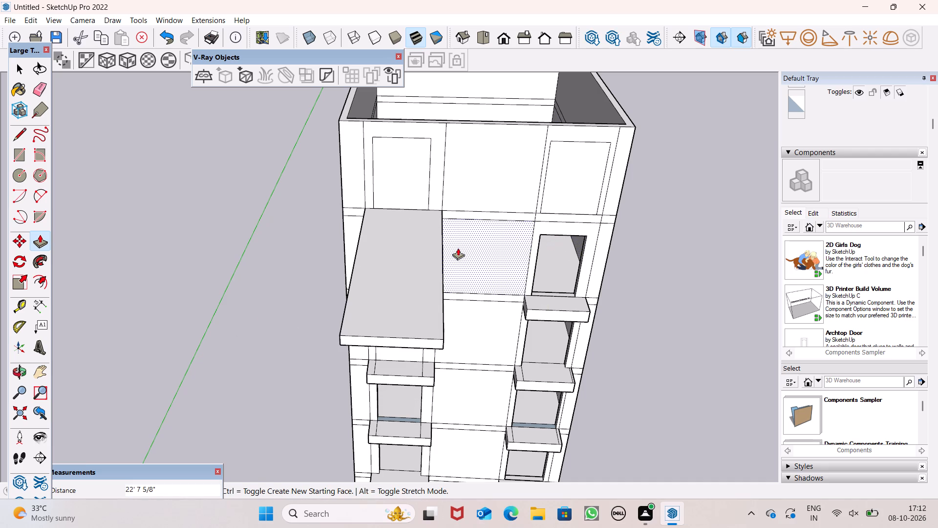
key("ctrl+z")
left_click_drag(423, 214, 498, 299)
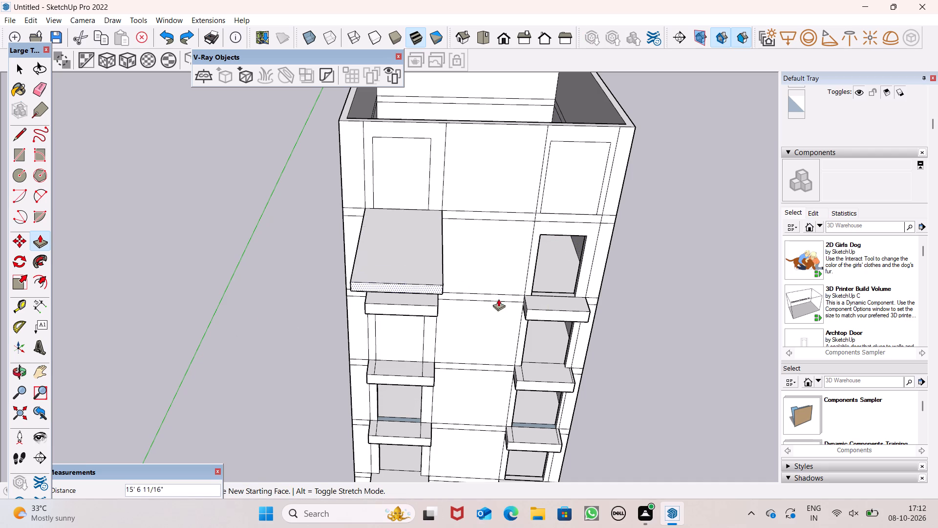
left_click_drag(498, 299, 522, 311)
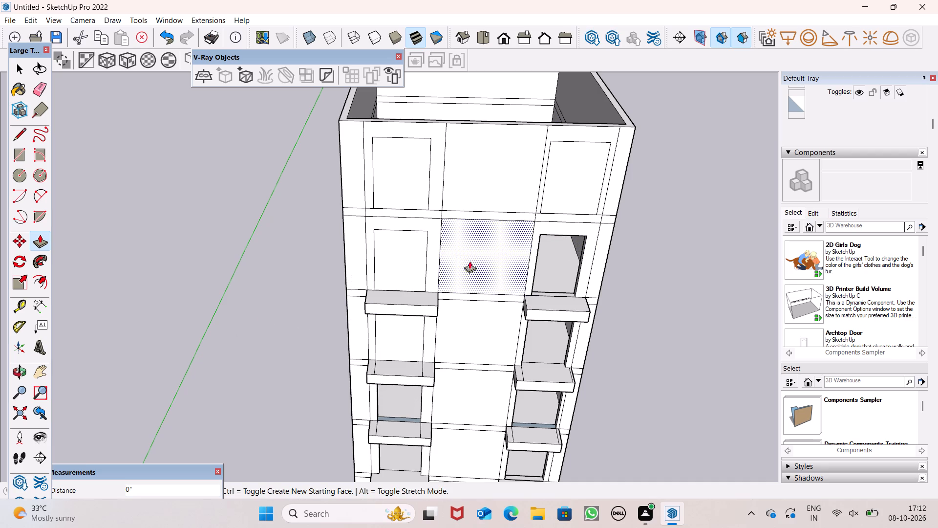
Push/Pull the band sections above the fifth storey's left and right openings outward about 2' 10" as canopies, matching the canopies below.
left_click_drag(430, 216, 528, 313)
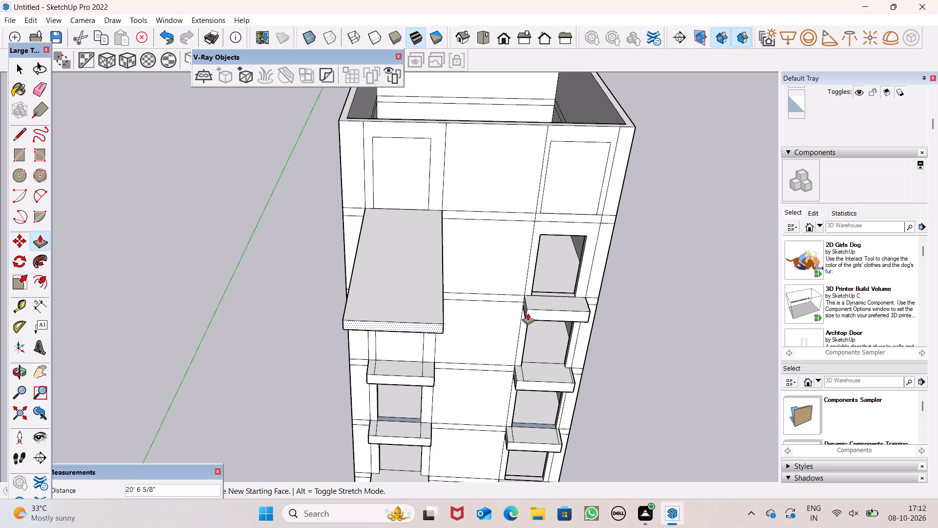
left_click_drag(528, 313, 529, 309)
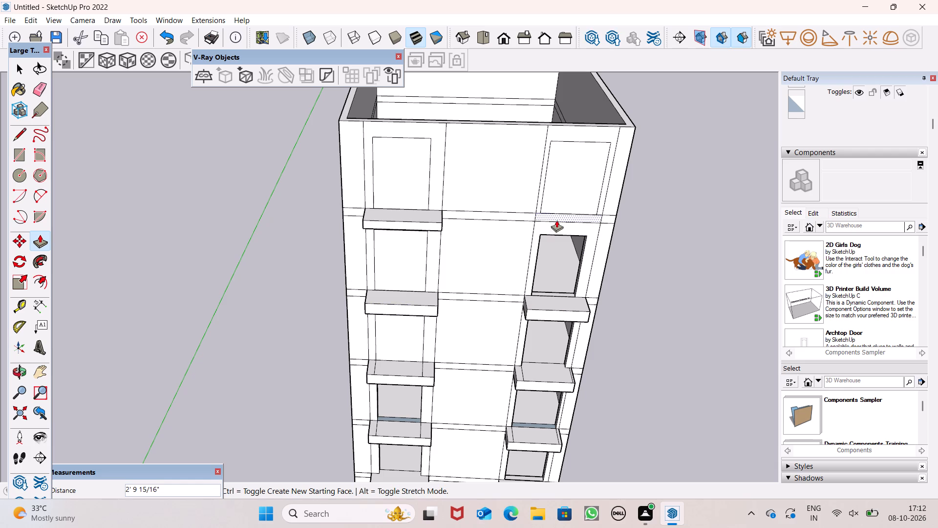
left_click_drag(557, 219, 434, 225)
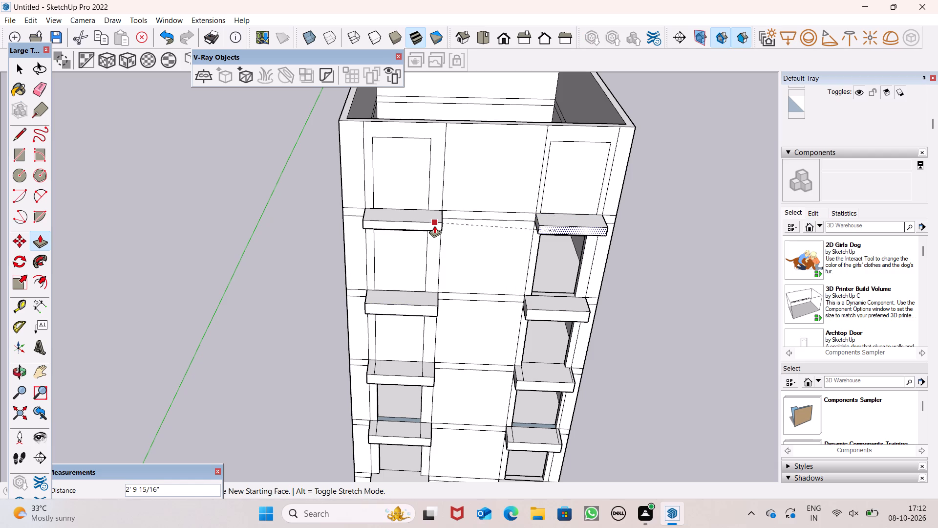
left_click_drag(434, 225, 440, 227)
Push/Pull the undersides of the two canopies above the fifth storey's openings down about 6".
middle_click_drag(469, 245, 470, 231)
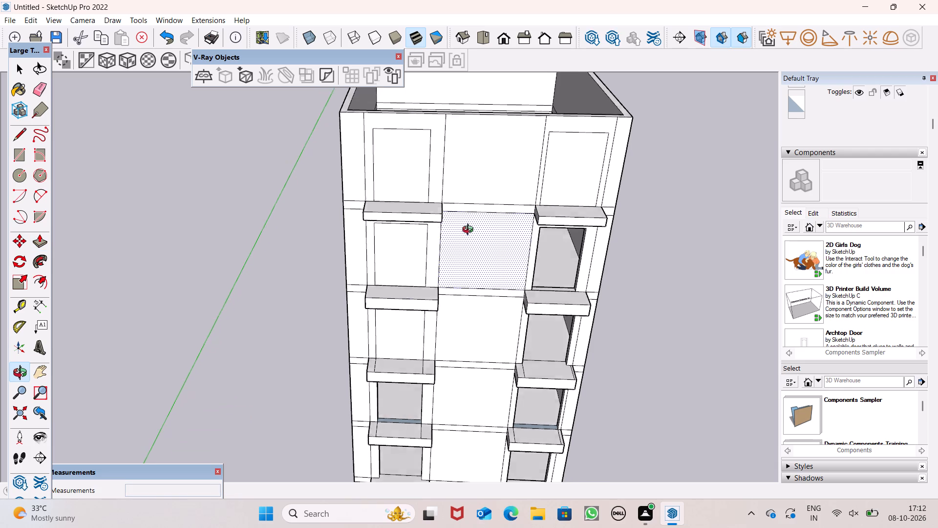
middle_click_drag(470, 231, 510, 124)
scroll(481, 189, "up", 5)
middle_click_drag(444, 170, 444, 121)
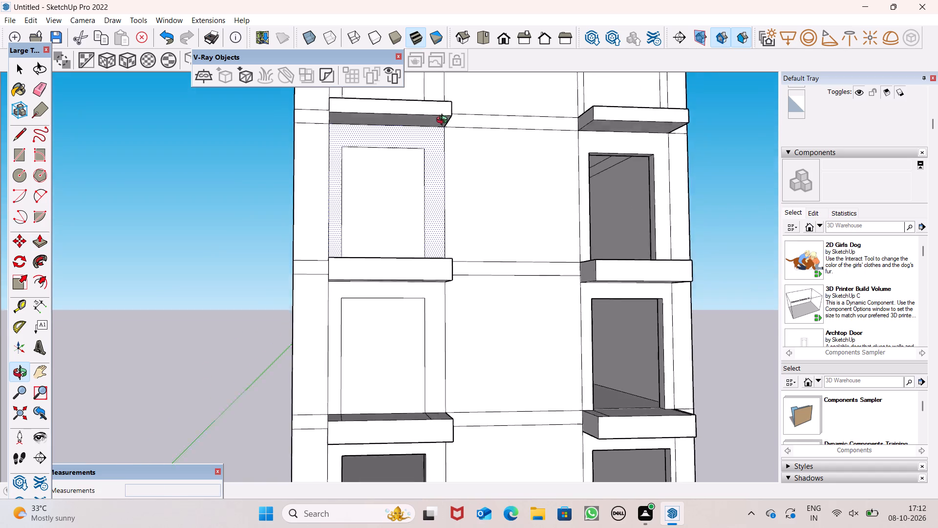
middle_click_drag(444, 121, 444, 117)
scroll(444, 117, "up", 1)
left_click_drag(390, 112, 388, 120)
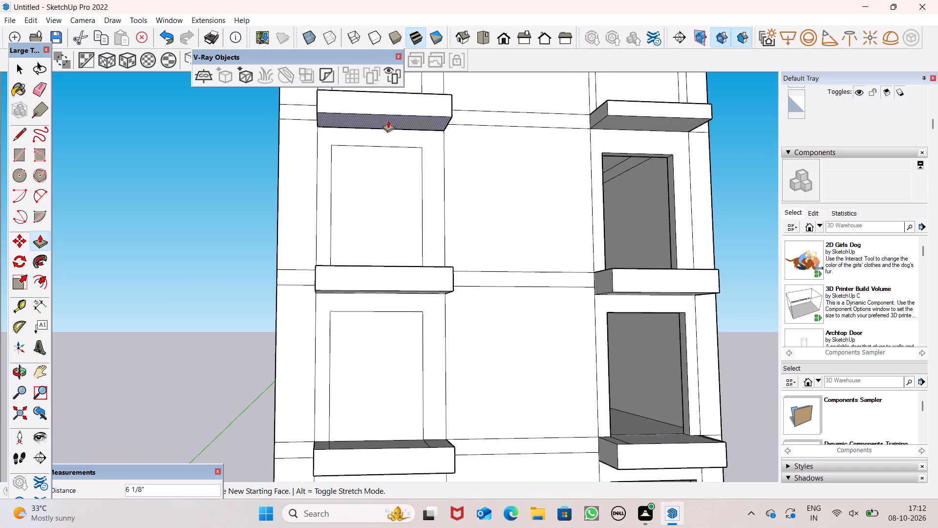
left_click_drag(388, 120, 387, 121)
left_click_drag(635, 125, 456, 134)
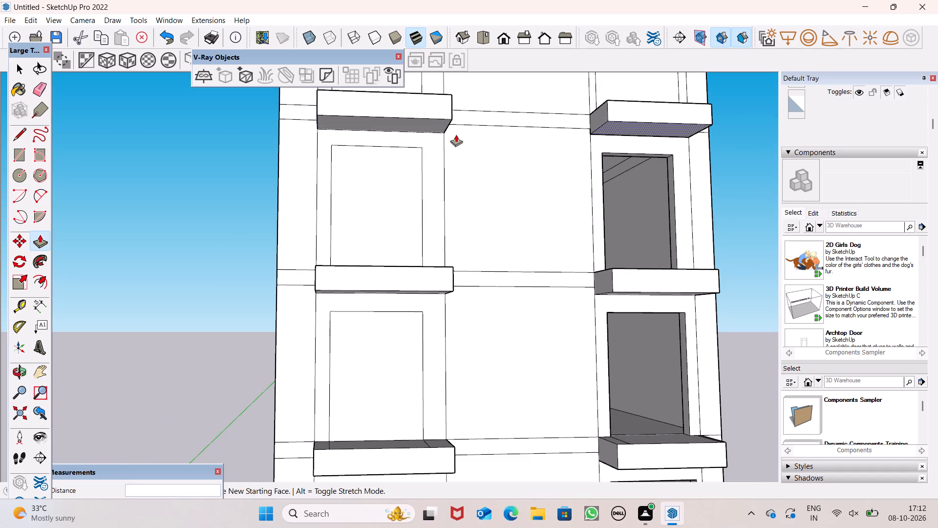
left_click_drag(456, 134, 440, 124)
key("space")
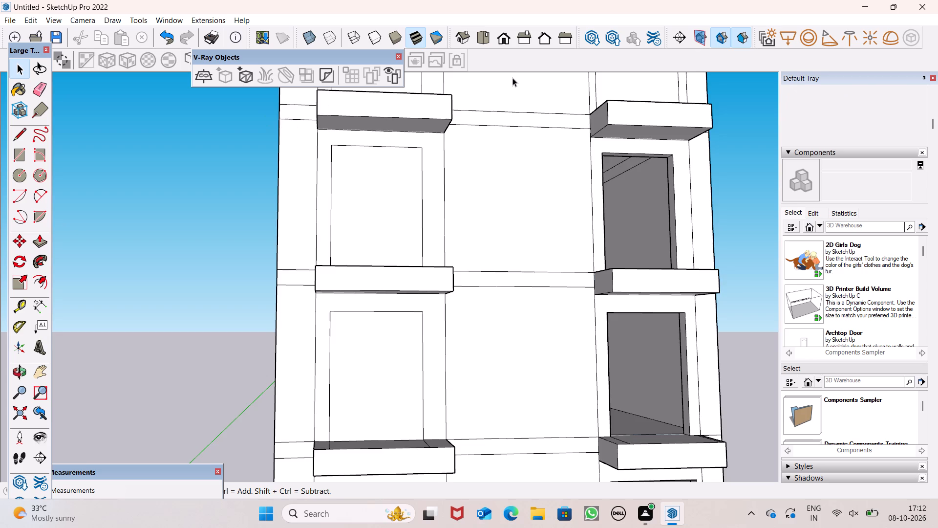
Push the left opening faces of the fifth and fourth storeys 9" inward to cut them through the front wall.
scroll(512, 108, "down", 5)
middle_click_drag(556, 165, 555, 230)
scroll(490, 207, "up", 3)
scroll(462, 185, "down", 2)
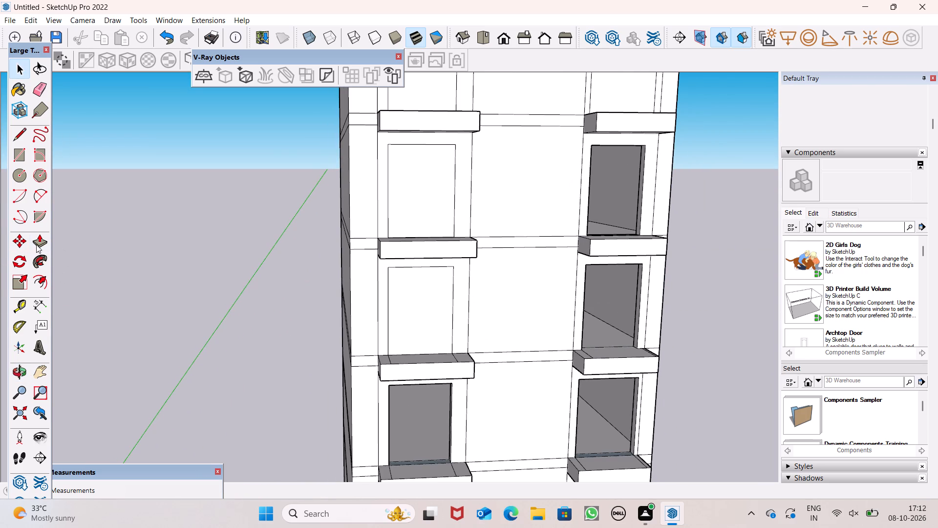
left_click(40, 245)
left_click_drag(406, 227, 401, 210)
left_click_drag(402, 328, 411, 314)
scroll(396, 331, "down", 6)
middle_click_drag(480, 343, 484, 340)
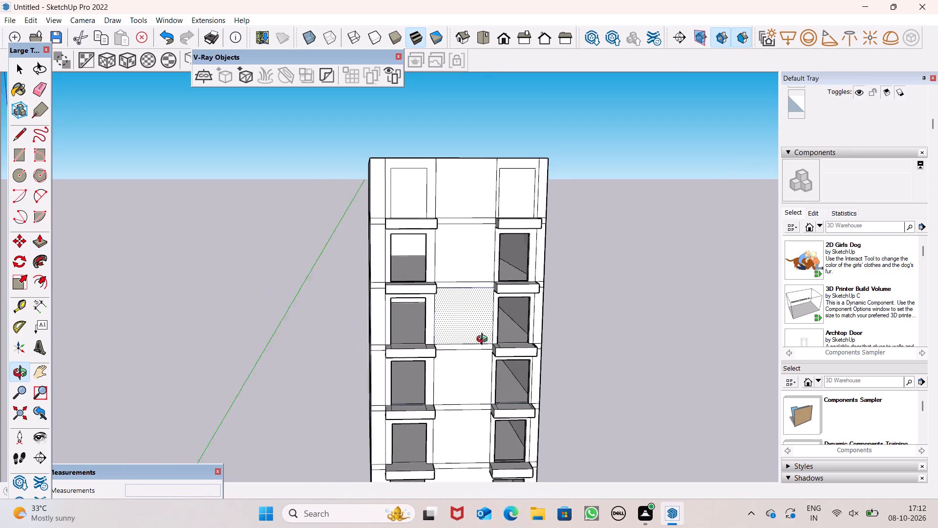
middle_click_drag(484, 340, 491, 347)
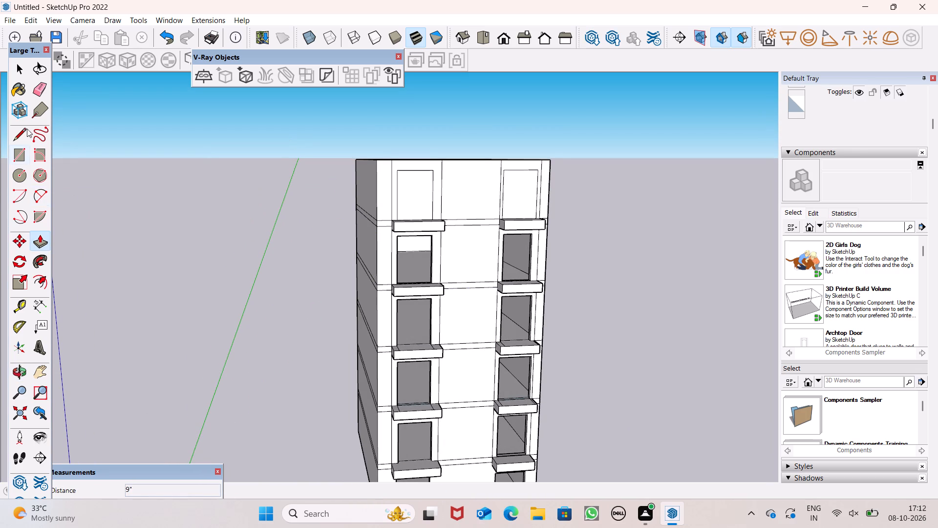
Erase the vertical edge between the sixth storey's left opening outline and the front wall's left corner.
left_click(40, 100)
left_click(45, 98)
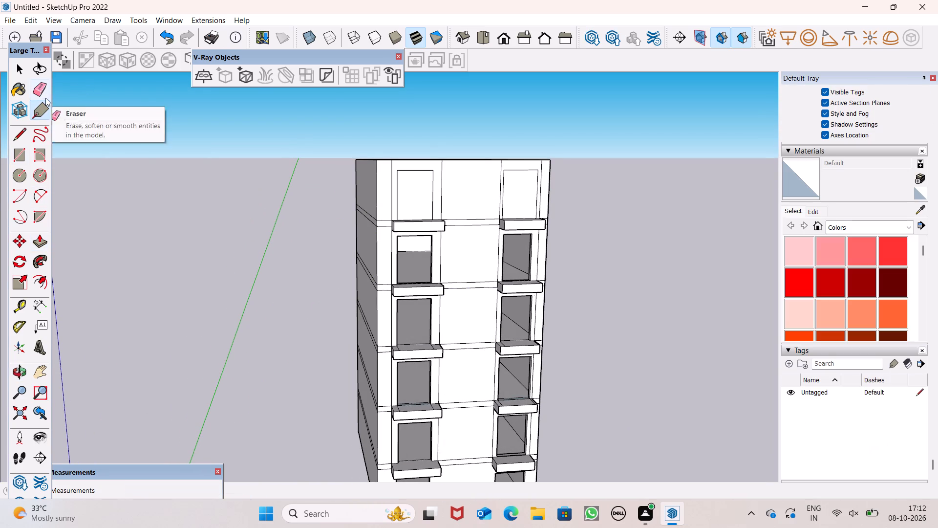
scroll(329, 219, "up", 4)
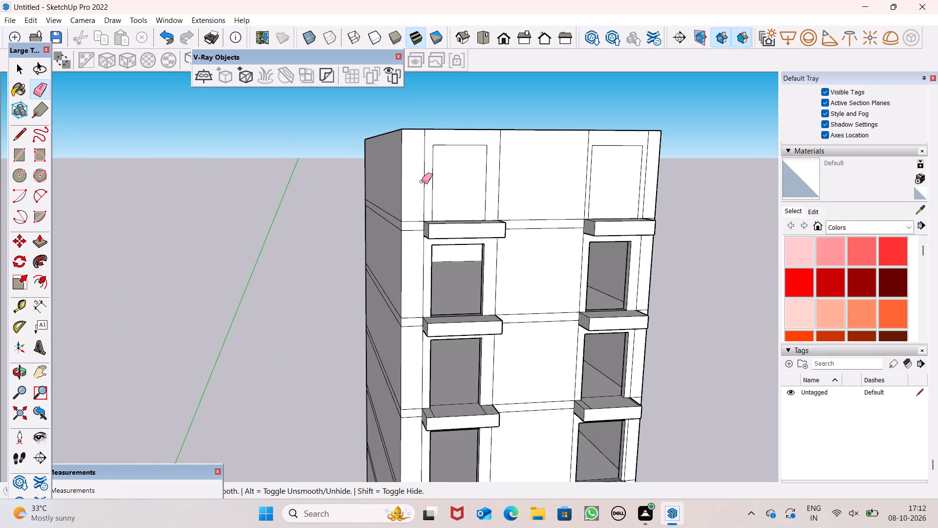
left_click(423, 176)
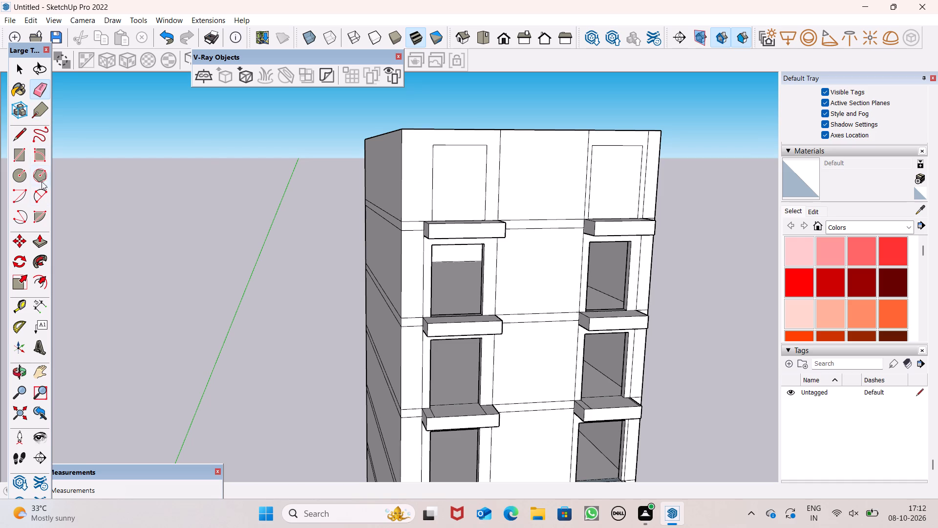
Push the sixth storey's left and right opening faces 9" inward to cut them through the front wall.
left_click(40, 238)
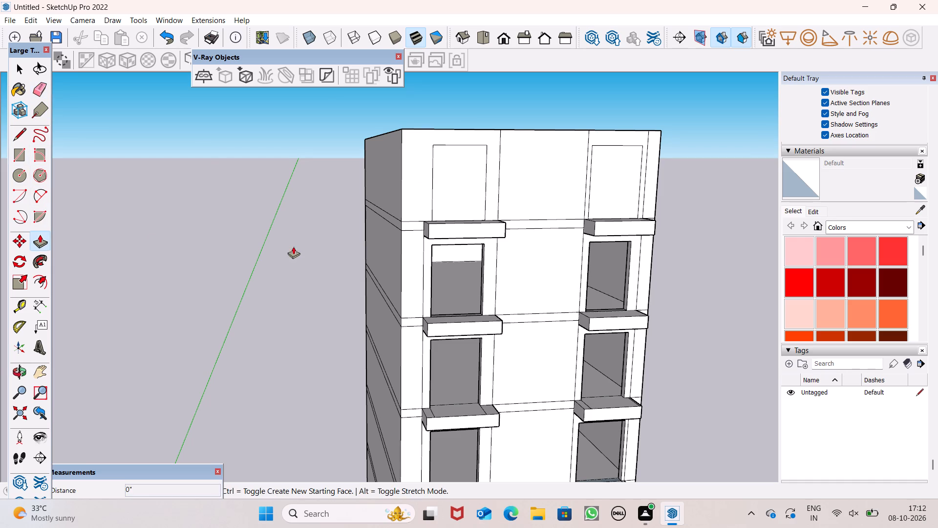
middle_click_drag(347, 244, 299, 264)
left_click_drag(439, 220, 447, 214)
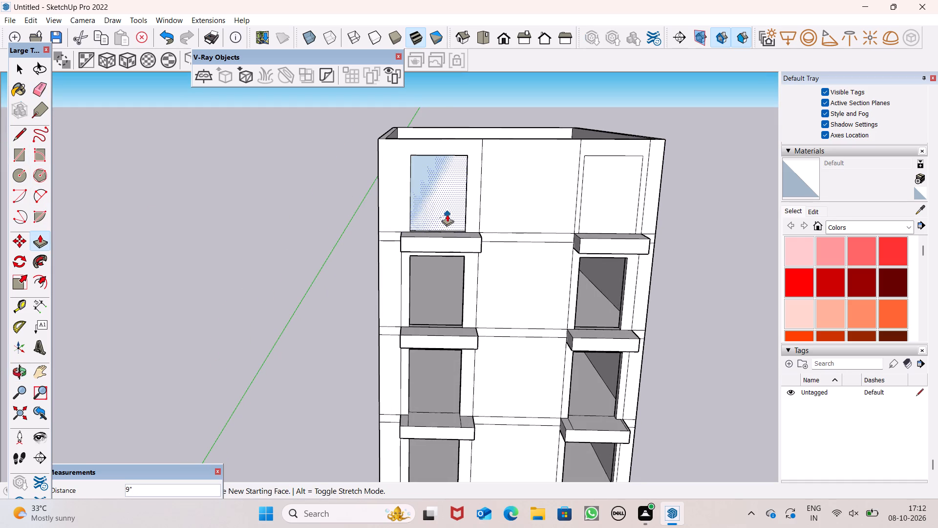
left_click_drag(447, 214, 449, 214)
left_click_drag(606, 216, 610, 204)
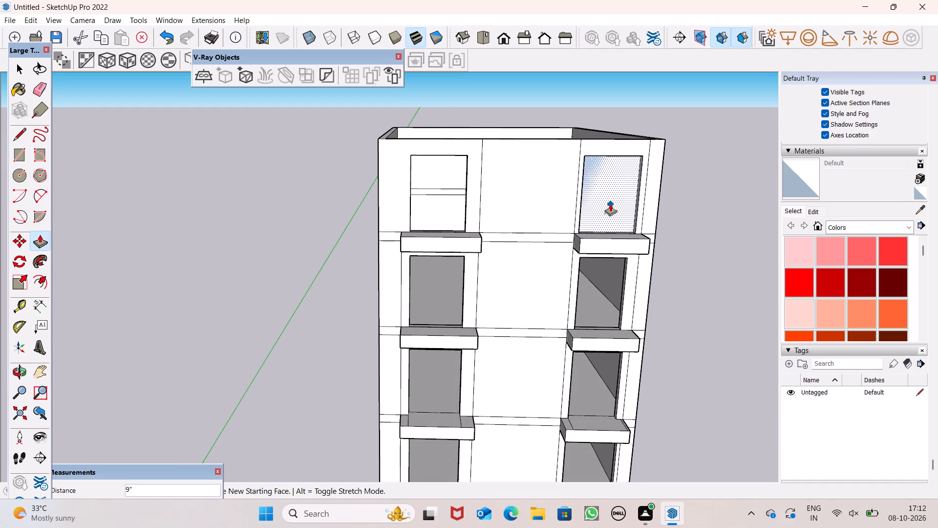
left_click_drag(610, 204, 608, 198)
Close a floor face beneath the sixth storey by retracing about 1' 9 1/2" of the band's lower inner edge with the Line tool.
scroll(591, 225, "down", 5)
middle_click_drag(616, 221, 355, 357)
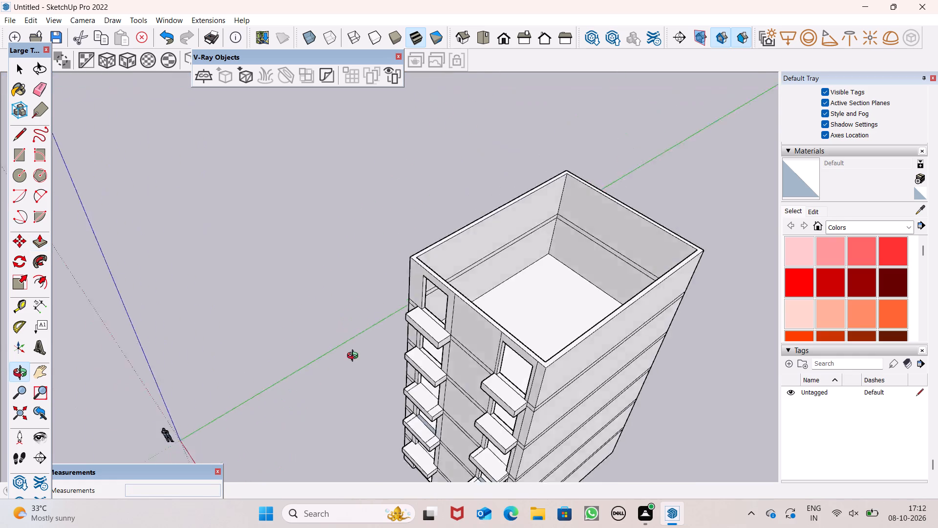
middle_click_drag(355, 357, 314, 350)
scroll(477, 328, "up", 2)
left_click(20, 132)
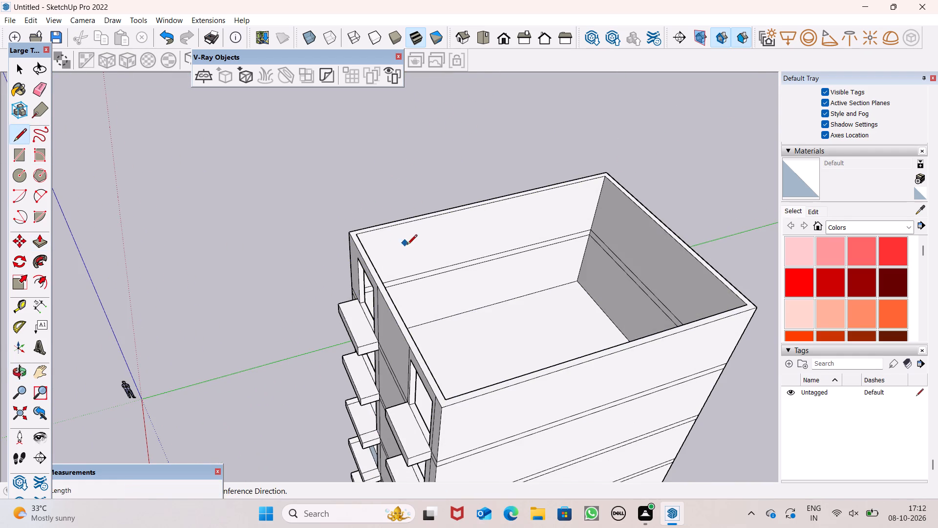
middle_click_drag(407, 245, 271, 271)
scroll(271, 270, "up", 1)
scroll(428, 316, "up", 7)
left_click_drag(376, 264, 387, 264)
left_click(406, 264)
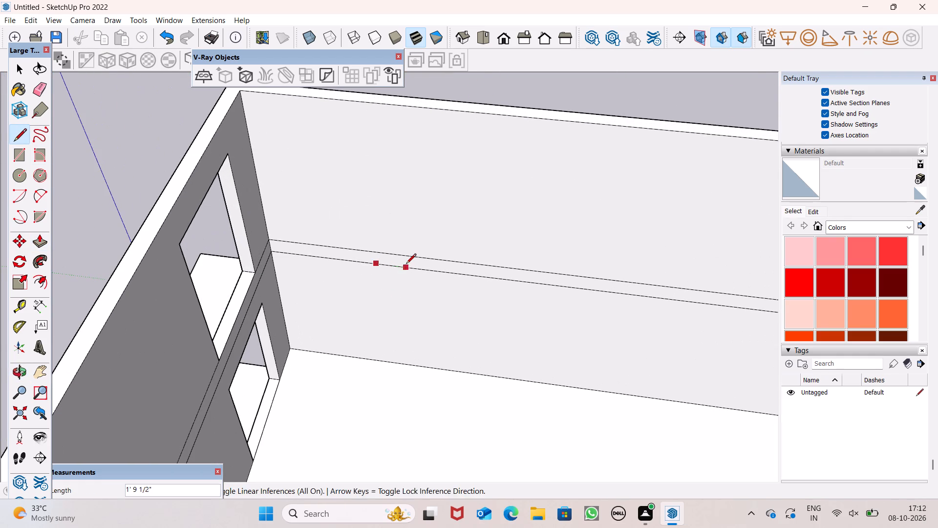
Push/Pull the floor face at the band's lower edge 6" with a new starting face to form the slab.
left_click(42, 242)
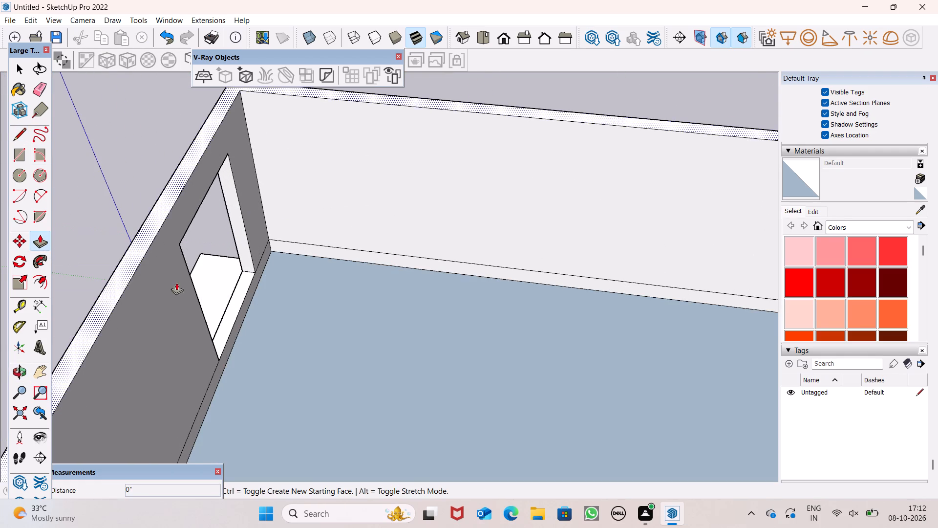
left_click_drag(270, 324, 269, 334)
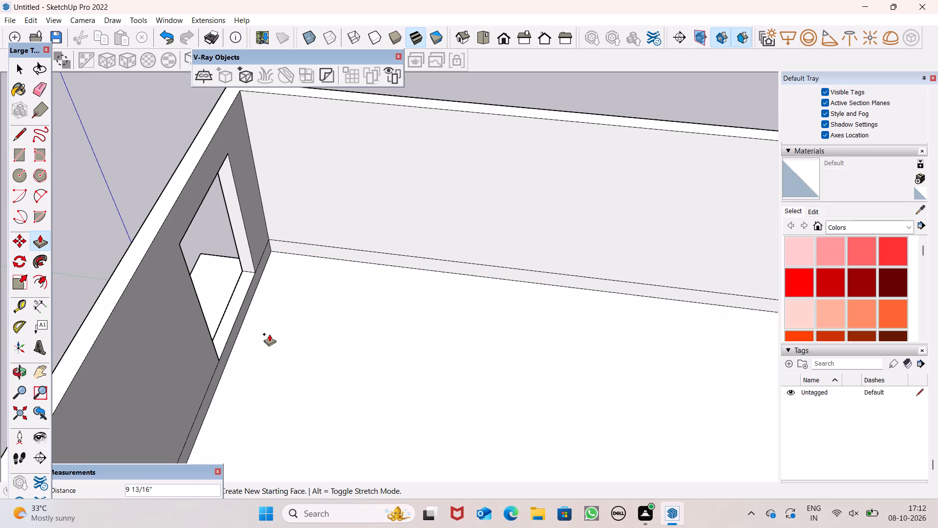
left_click_drag(269, 334, 263, 318)
key("6")
key("shift+quotedbl")
key("Return")
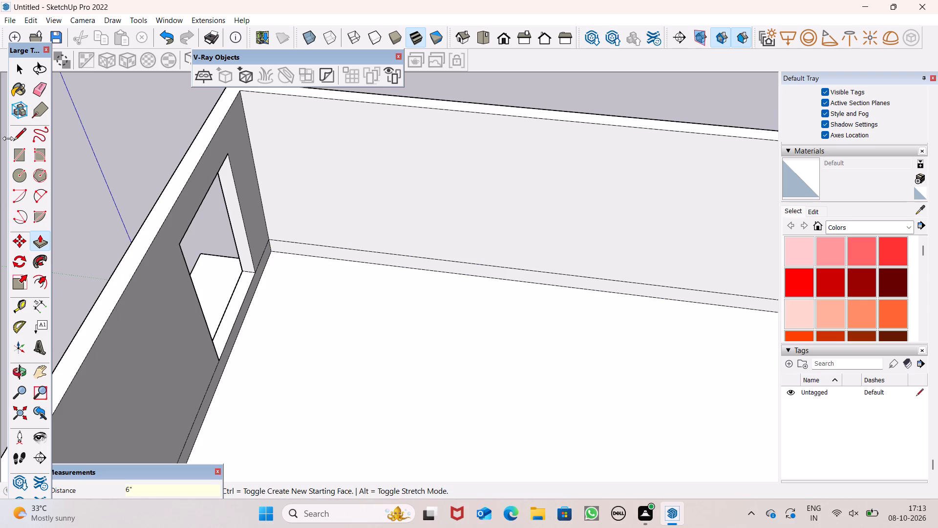
Close another floor face at the band's upper inner edge by retracing about 5 1/4" of that edge with the Line tool.
left_click(25, 133)
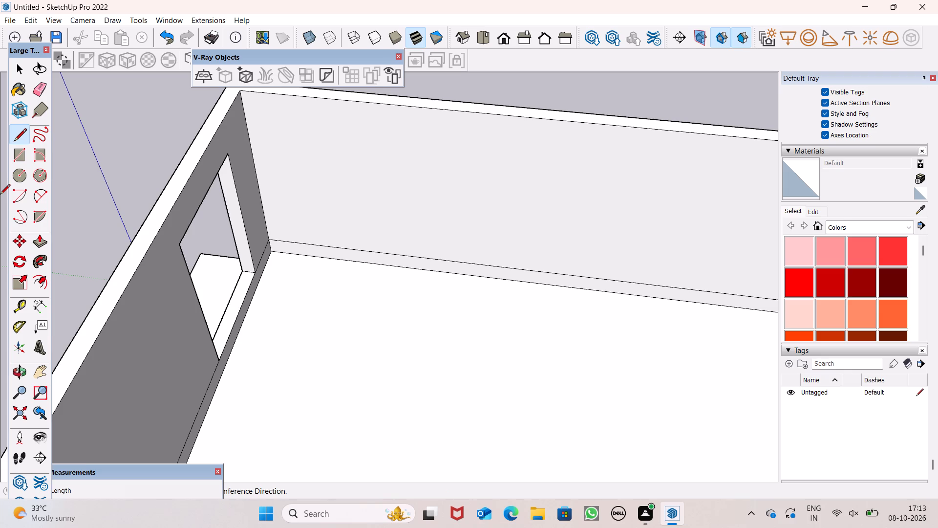
left_click(280, 242)
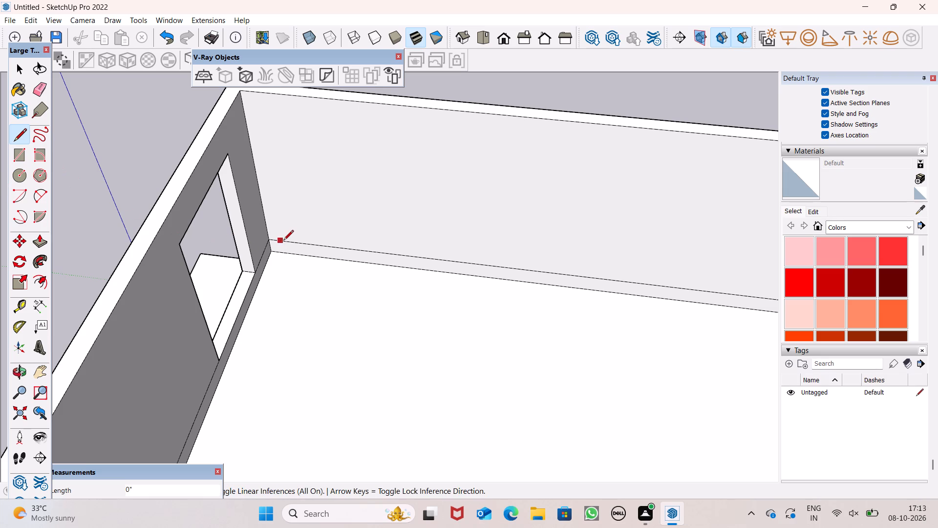
left_click(287, 241)
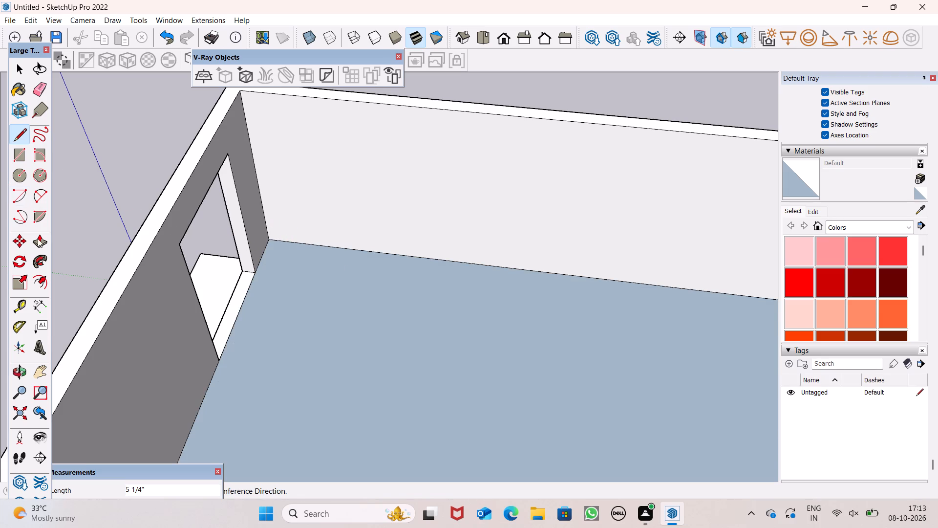
Undo the floor face at the band's upper inner edge and Push/Pull the sixth storey's floor slab face up 1'.
key("ctrl+z")
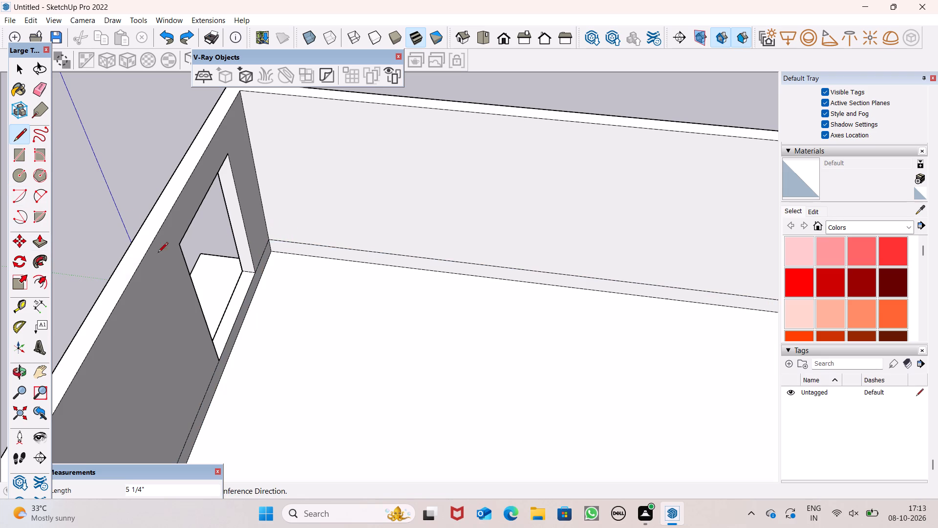
left_click(33, 247)
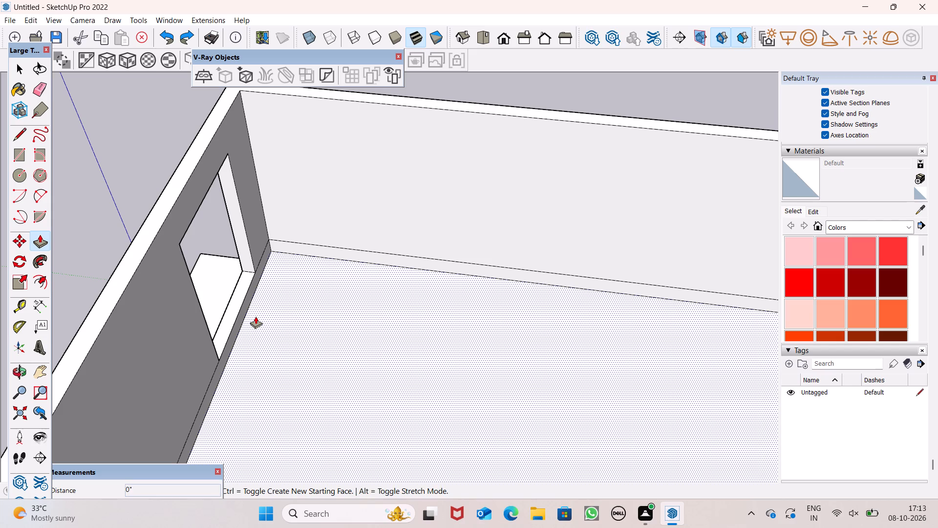
left_click_drag(256, 316, 257, 300)
key("1")
key("apostrophe")
key("Return")
Erase the lower band line between the two front canopies below the fifth storey with the Eraser.
scroll(346, 257, "down", 11)
middle_click_drag(403, 281, 754, 179)
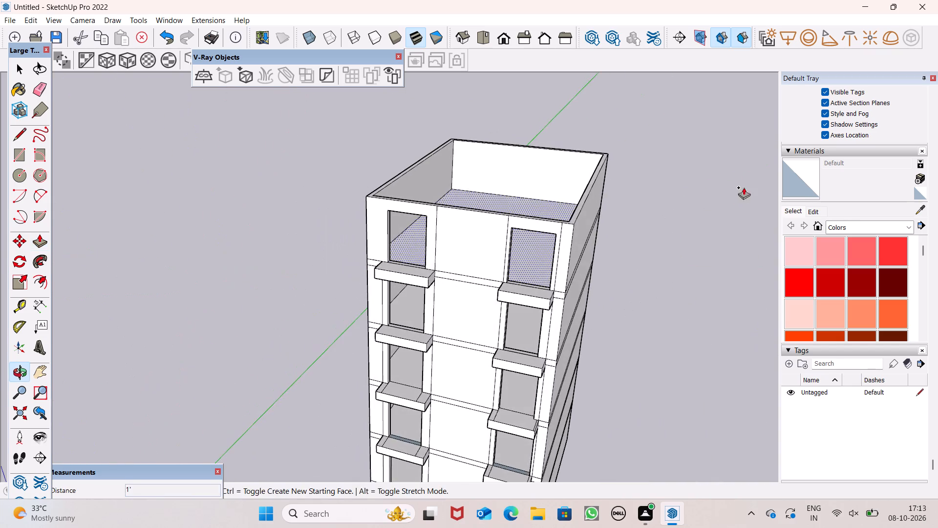
middle_click_drag(578, 260, 629, 231)
scroll(562, 248, "down", 2)
middle_click_drag(587, 269, 586, 269)
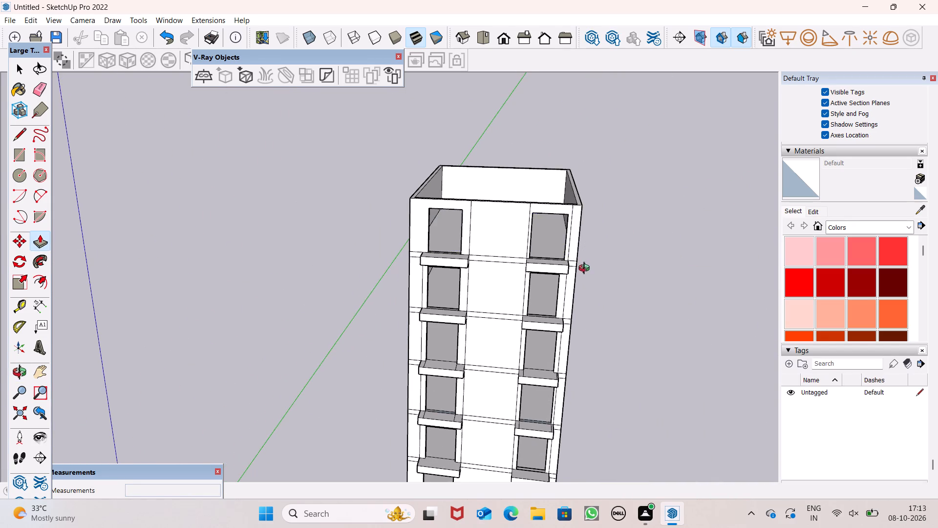
middle_click_drag(586, 269, 592, 252)
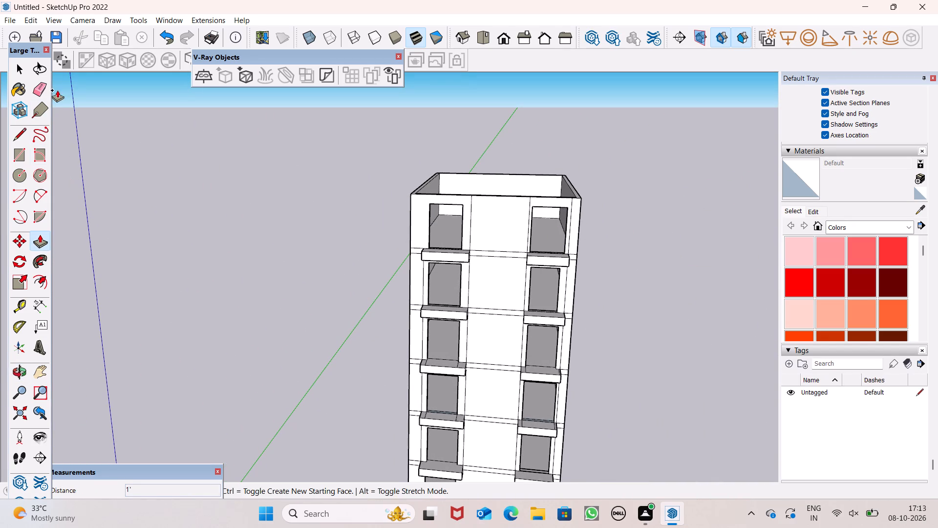
left_click(46, 88)
scroll(488, 383, "up", 6)
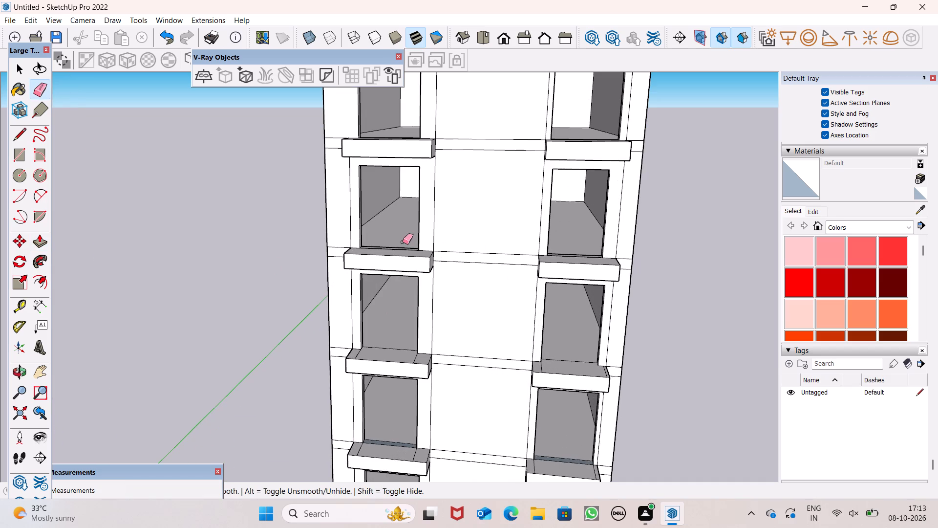
left_click_drag(442, 222, 435, 227)
left_click_drag(472, 255, 473, 267)
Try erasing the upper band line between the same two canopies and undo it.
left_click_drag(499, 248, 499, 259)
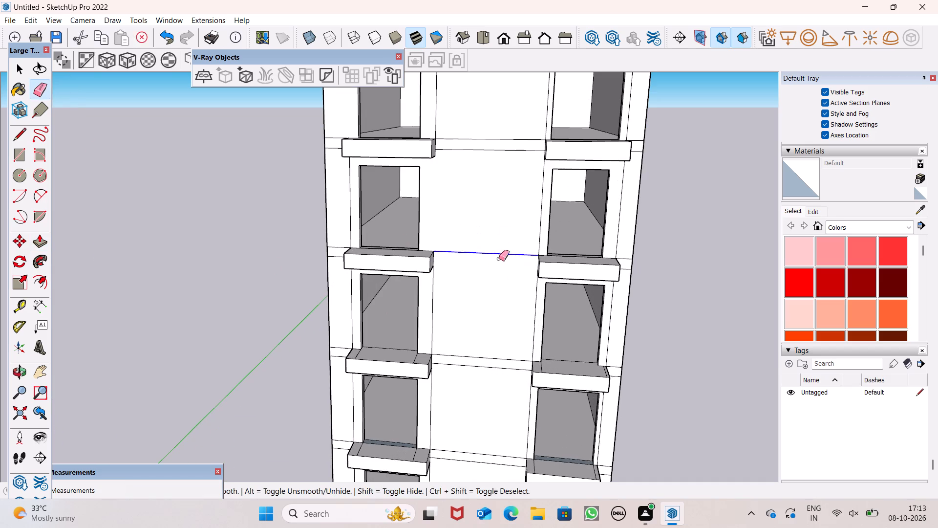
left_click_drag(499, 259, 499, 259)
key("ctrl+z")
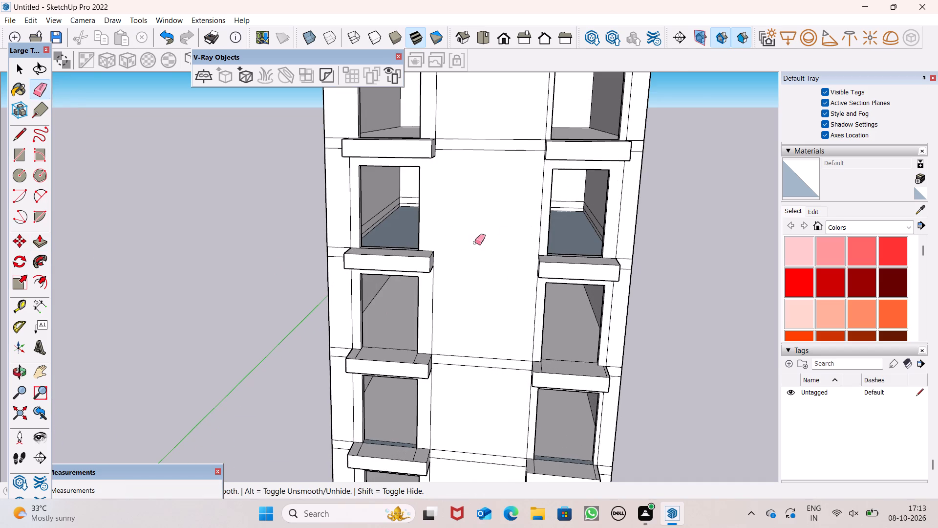
Erase the band lines below the fifth storey beside the front wall's left canopy and along the left side wall.
scroll(506, 258, "up", 4)
middle_click_drag(510, 272, 648, 305)
scroll(647, 309, "up", 1)
scroll(233, 274, "up", 2)
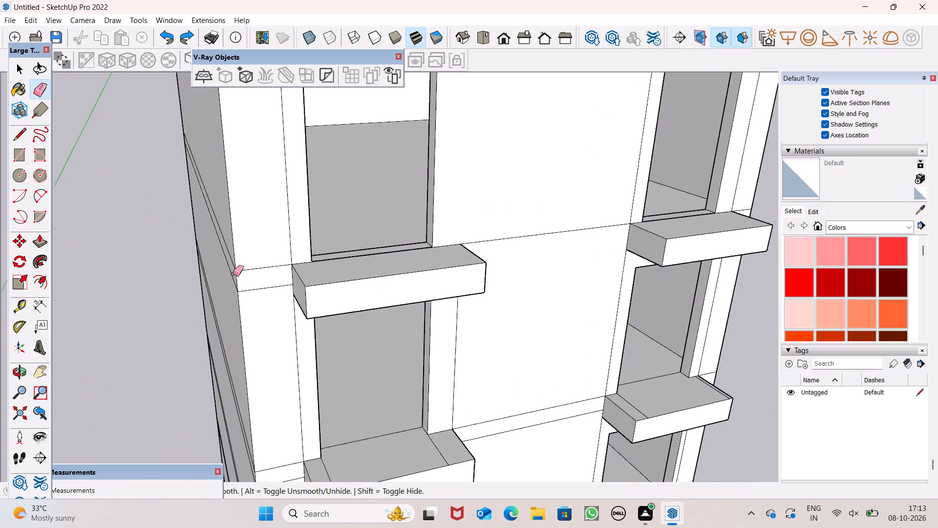
scroll(233, 274, "up", 1)
left_click(245, 268)
left_click(262, 292)
left_click_drag(263, 288, 263, 292)
middle_click_drag(252, 287, 375, 262)
left_click(304, 261)
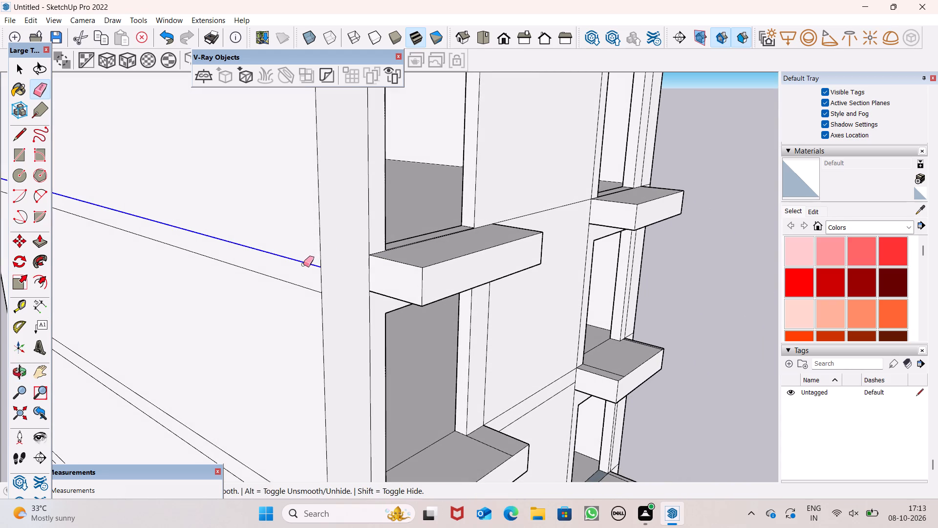
left_click_drag(302, 268, 294, 285)
Erase the remaining band line between the two front canopies below the fifth storey.
scroll(292, 267, "down", 7)
middle_click_drag(376, 293, 196, 176)
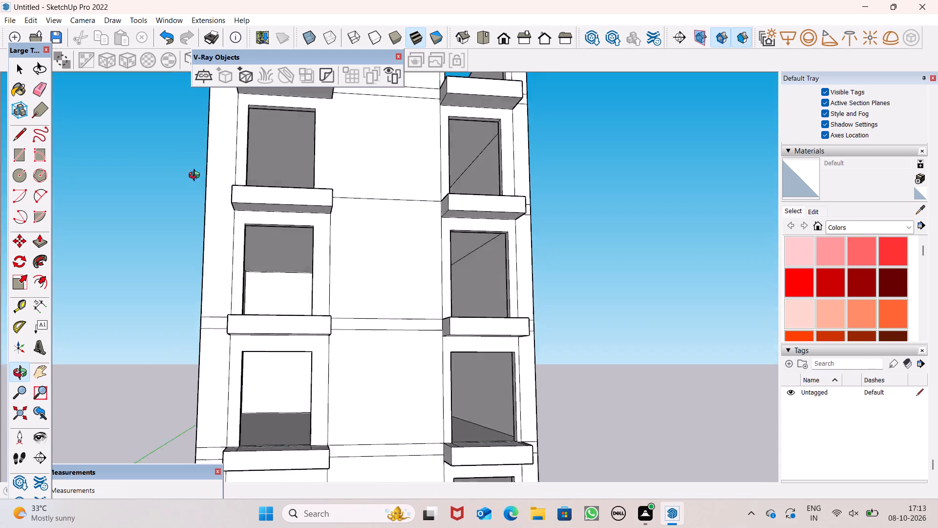
middle_click_drag(196, 176, 79, 393)
scroll(363, 264, "up", 5)
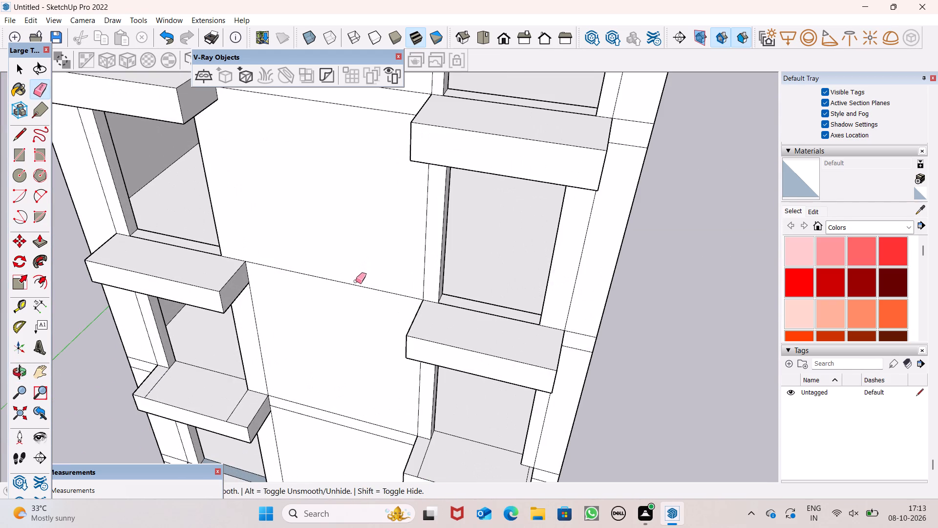
left_click_drag(356, 283, 356, 288)
Erase both band lines between the two front canopies below the sixth storey.
middle_click_drag(356, 289, 438, 232)
scroll(432, 234, "down", 7)
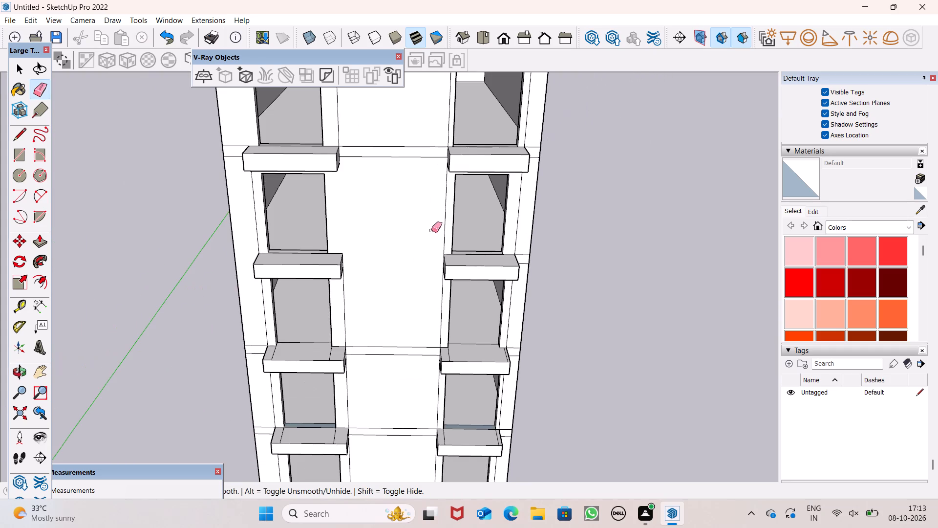
left_click(444, 221)
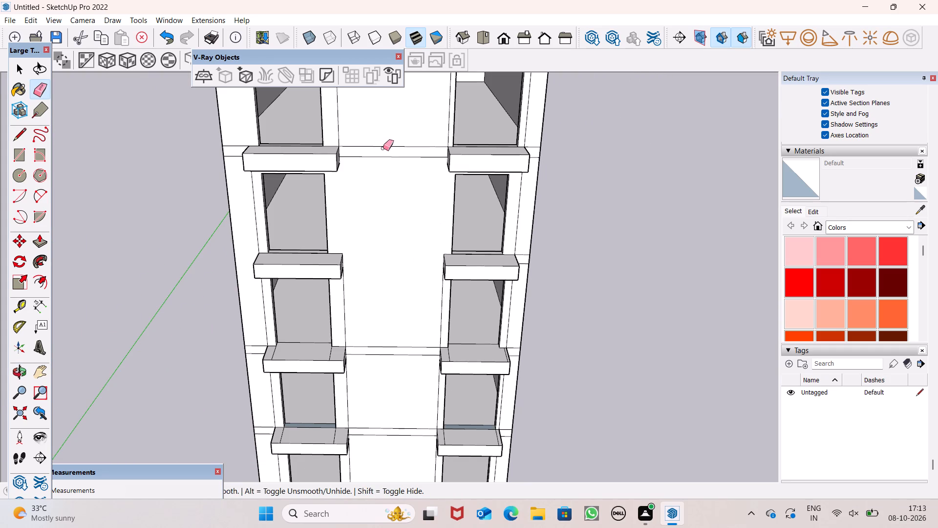
left_click(383, 148)
left_click(382, 154)
left_click_drag(381, 142, 381, 148)
Erase the band line pairs across the right side wall below the fifth, fourth and third storeys.
middle_click_drag(360, 163, 362, 173)
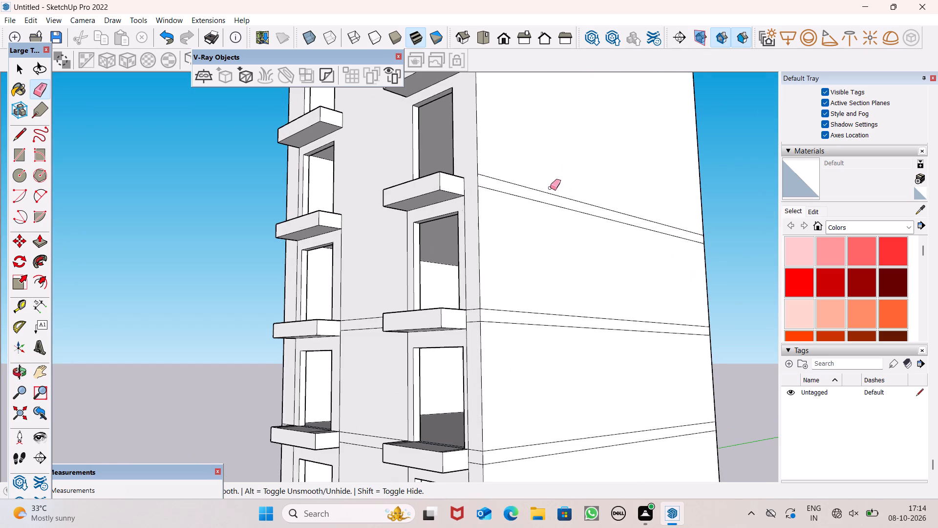
left_click_drag(550, 188, 544, 208)
scroll(534, 267, "down", 4)
left_click_drag(526, 301, 529, 307)
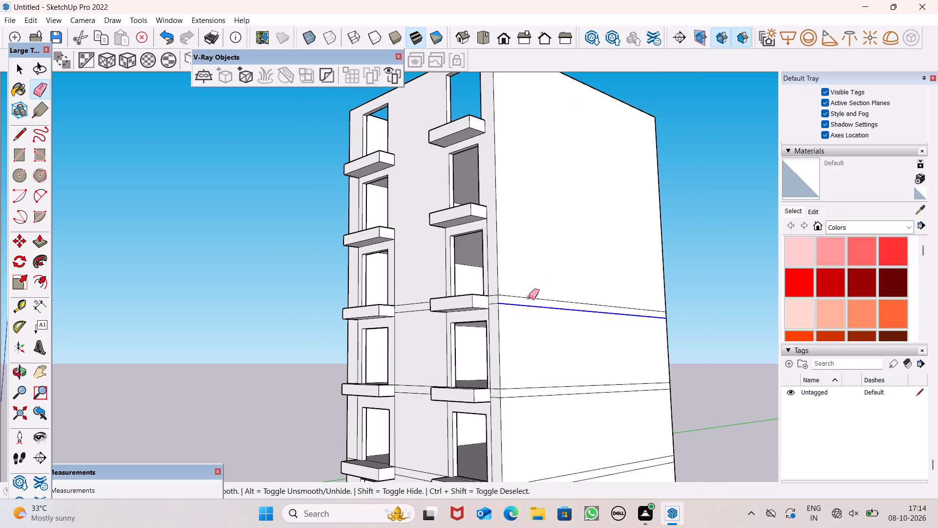
left_click_drag(529, 295, 529, 301)
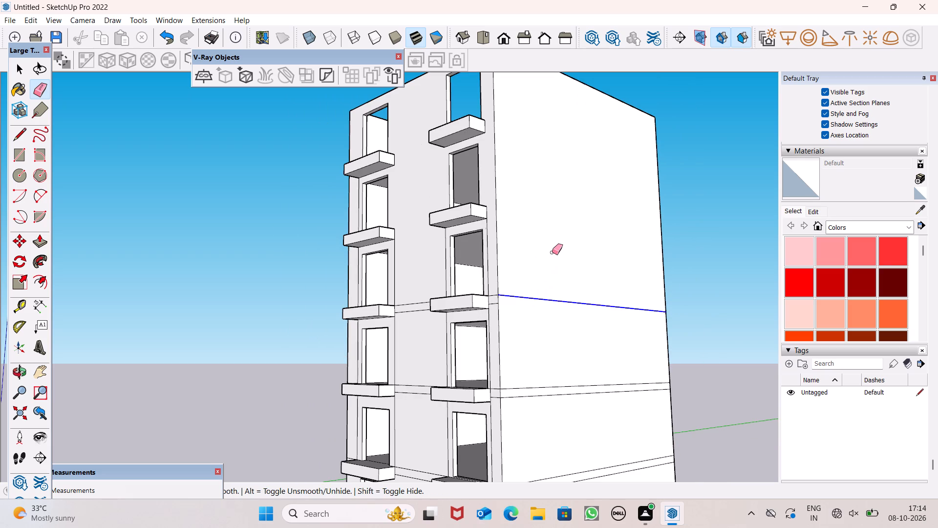
left_click_drag(538, 382, 538, 395)
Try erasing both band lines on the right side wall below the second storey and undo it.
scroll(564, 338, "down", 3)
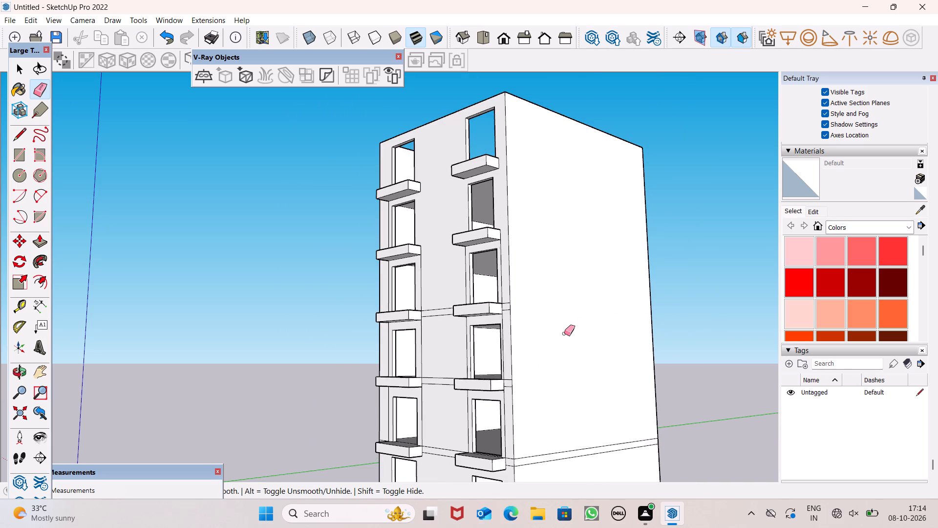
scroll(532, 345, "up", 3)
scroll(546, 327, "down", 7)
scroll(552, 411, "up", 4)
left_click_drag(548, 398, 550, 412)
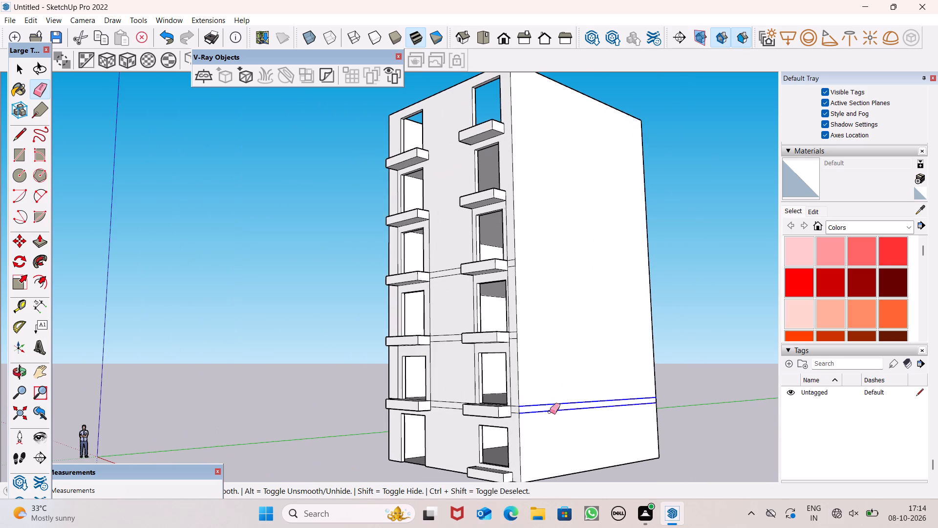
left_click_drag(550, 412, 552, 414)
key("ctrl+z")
Erase the band lines below the second storey beside the front wall's right canopy and along the right side wall.
scroll(557, 369, "up", 1)
middle_click_drag(558, 370, 610, 408)
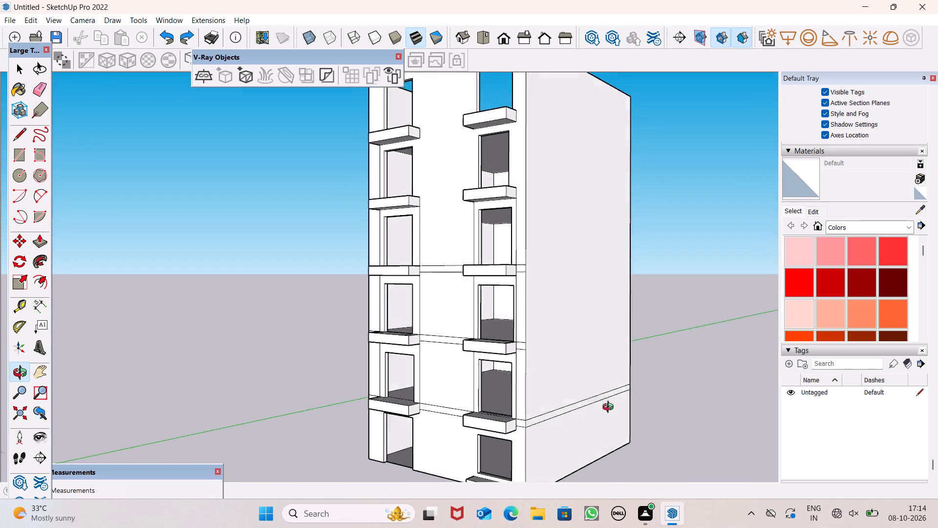
middle_click_drag(610, 408, 616, 369)
scroll(586, 398, "up", 5)
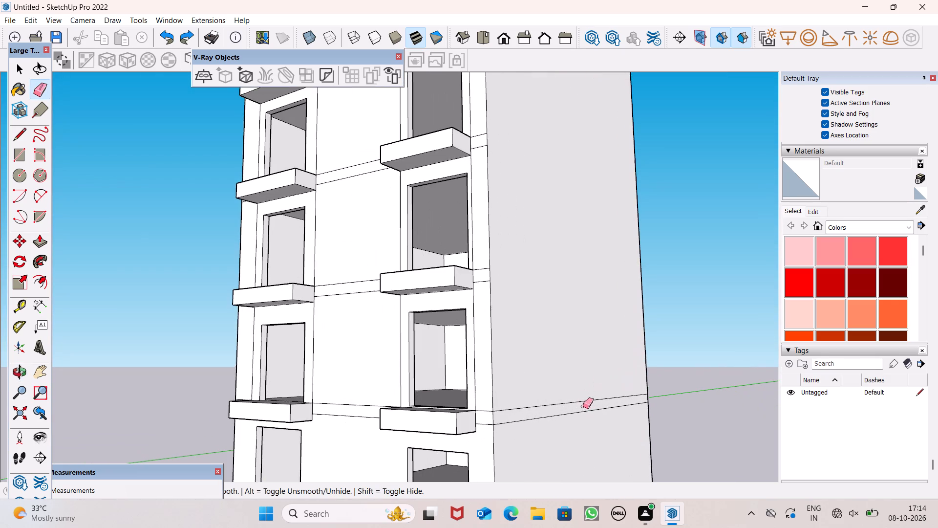
scroll(495, 452, "up", 6)
left_click(480, 386)
left_click_drag(481, 404, 481, 406)
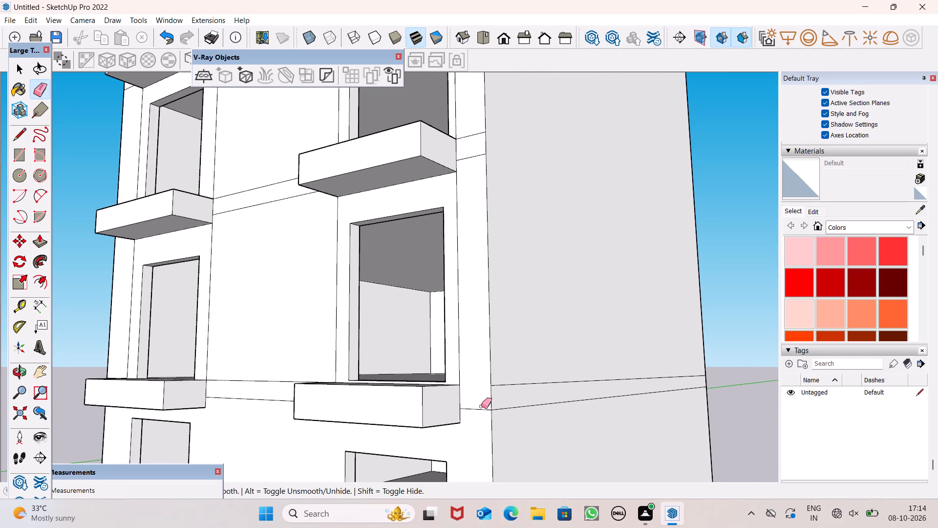
left_click_drag(481, 406, 480, 408)
left_click(480, 408)
left_click(501, 388)
left_click(506, 384)
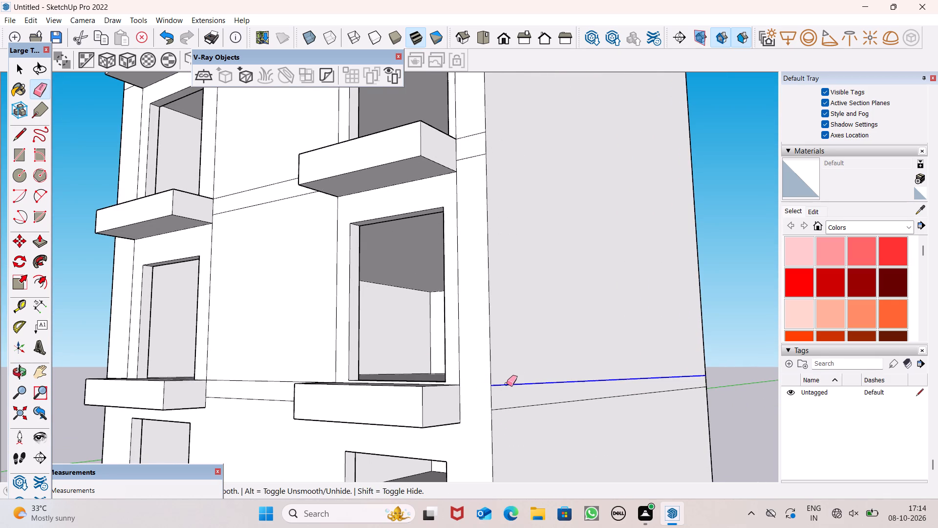
left_click_drag(514, 404, 514, 410)
Erase both band lines between the two front canopies below the second storey.
scroll(533, 385, "down", 6)
middle_click_drag(542, 390, 680, 482)
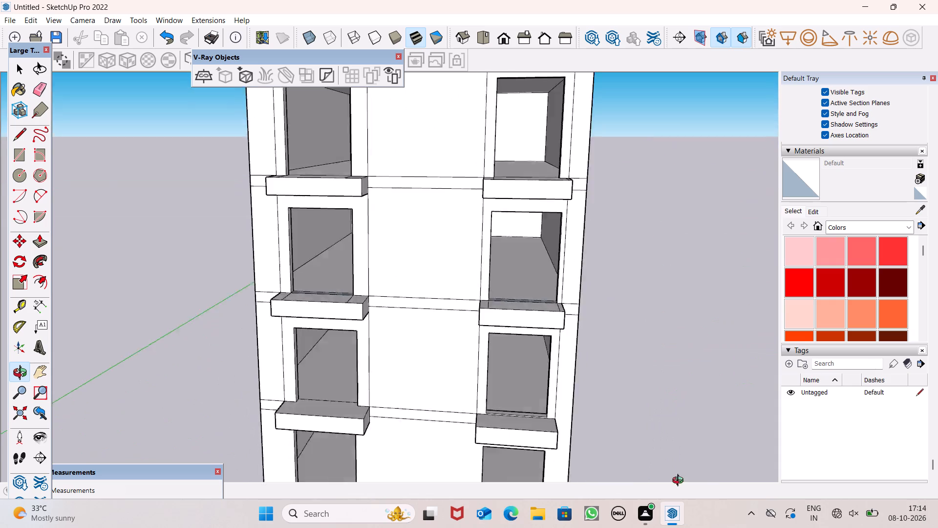
middle_click_drag(680, 482, 734, 464)
scroll(542, 411, "up", 4)
left_click(469, 397)
left_click_drag(466, 405, 469, 410)
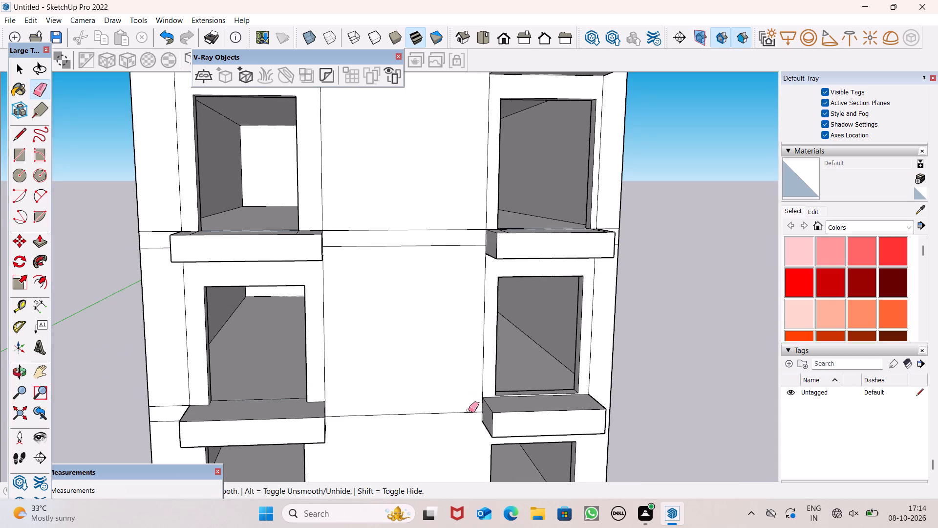
left_click_drag(469, 410, 469, 412)
Erase the short band lines between the front wall's left corner and the left canopies below the second and third storeys.
scroll(468, 378, "down", 5)
left_click(279, 391)
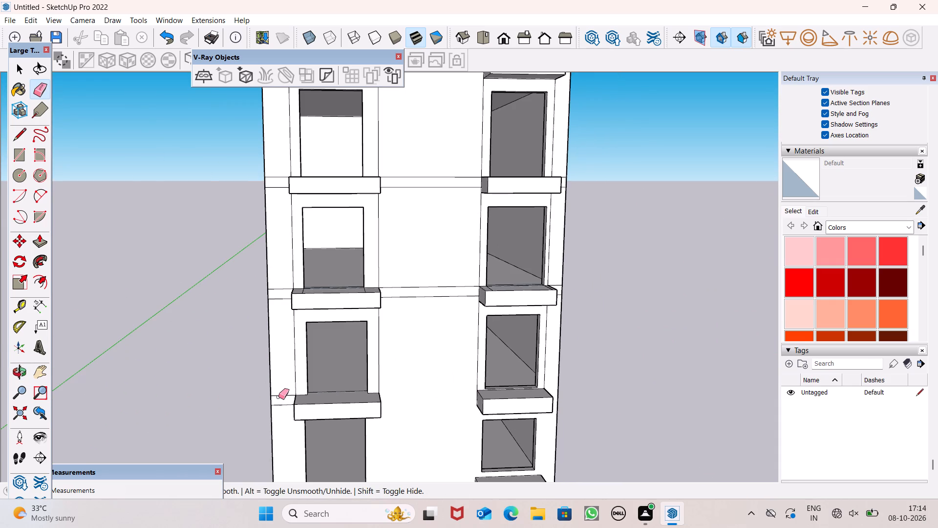
left_click(279, 397)
left_click(279, 395)
double_click(278, 402)
scroll(293, 275, "up", 7)
left_click_drag(277, 308, 272, 318)
left_click_drag(271, 327, 270, 333)
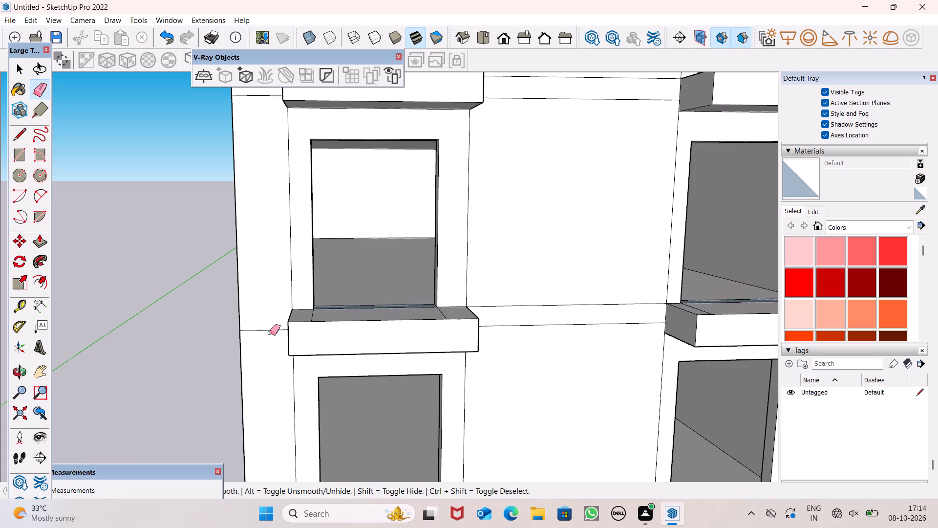
left_click_drag(270, 333, 270, 335)
Erase both band lines between the two front canopies below the third storey.
middle_click_drag(591, 368, 597, 248)
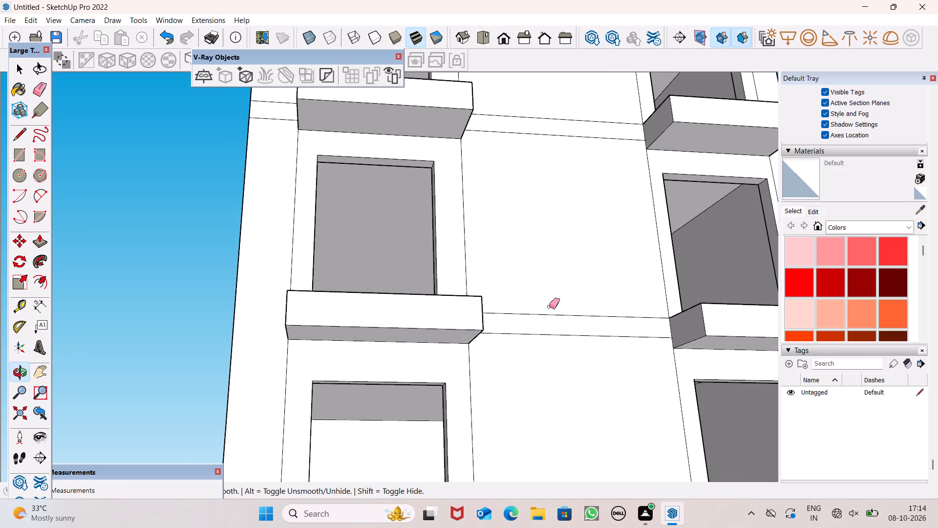
left_click_drag(549, 307, 550, 320)
left_click_drag(553, 324, 552, 331)
left_click_drag(549, 327, 550, 332)
left_click_drag(539, 338, 539, 341)
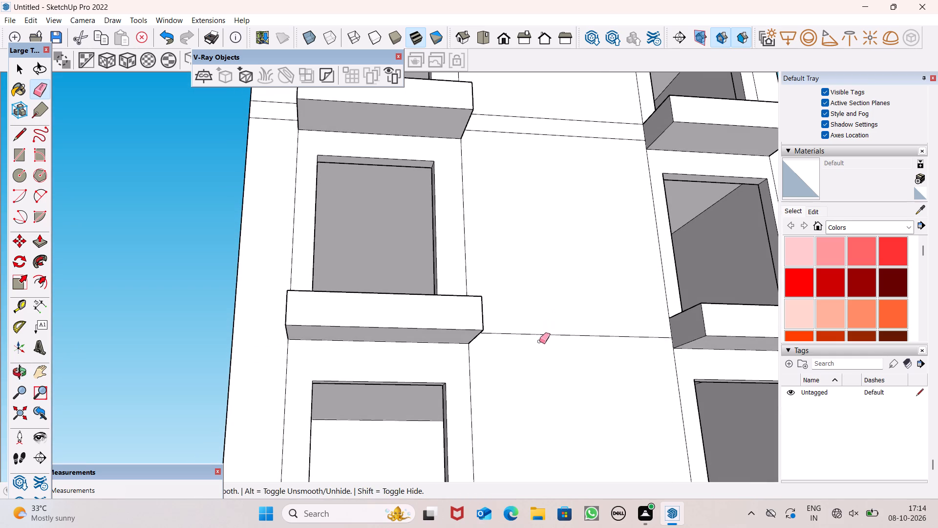
left_click_drag(539, 341, 539, 343)
left_click_drag(537, 330, 537, 343)
Erase the vertical lines to the right of the left front openings on the second and third storeys.
left_click_drag(484, 351, 467, 359)
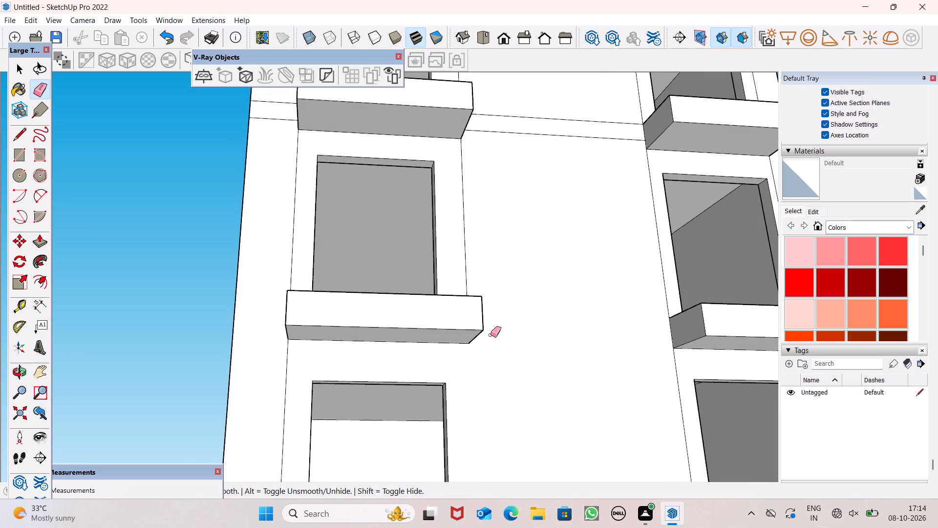
left_click_drag(461, 275, 475, 273)
Erase the vertical lines on both sides of the second storey's right front opening.
scroll(556, 244, "down", 10)
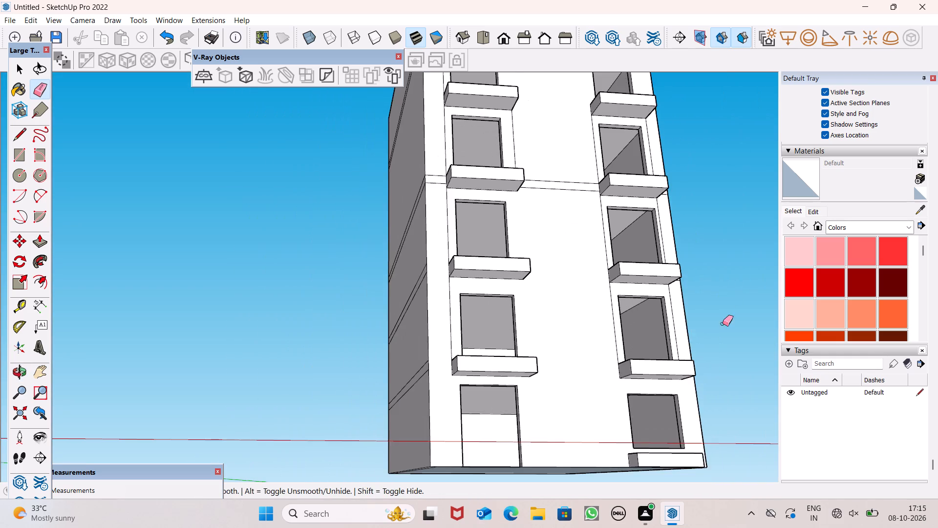
middle_click_drag(704, 343, 604, 341)
scroll(611, 296, "up", 5)
left_click_drag(577, 300, 573, 303)
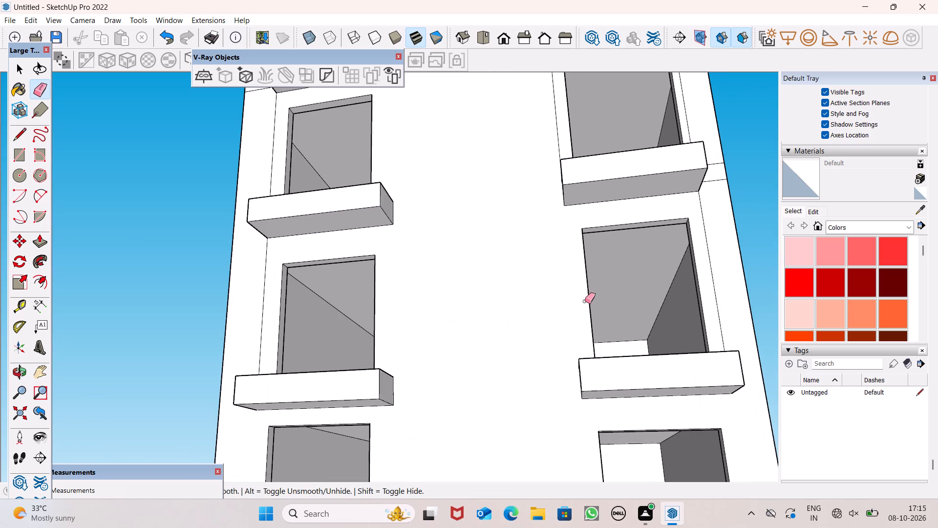
left_click_drag(717, 295, 712, 296)
Erase the short band lines between the right canopy and the front wall's right corner below the third storey.
scroll(723, 267, "down", 4)
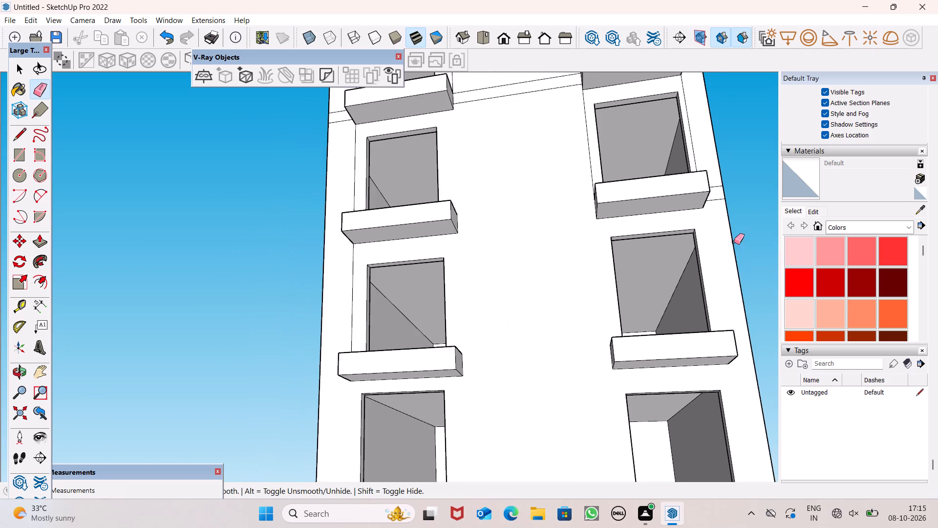
scroll(732, 246, "down", 4)
scroll(731, 247, "up", 1)
scroll(731, 247, "down", 2)
middle_click_drag(705, 174, 484, 301)
scroll(576, 274, "up", 1)
scroll(579, 277, "down", 1)
scroll(581, 283, "up", 1)
left_click(581, 322)
left_click_drag(579, 330, 579, 335)
scroll(576, 298, "up", 4)
middle_click(575, 297)
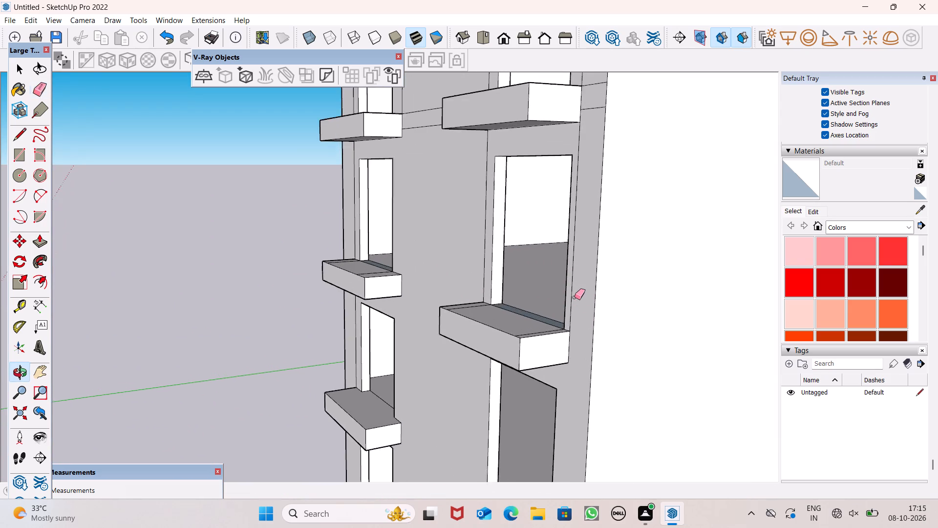
Erase the vertical lines on both sides of the third storey's right front opening.
scroll(575, 297, "up", 6)
left_click_drag(572, 297, 567, 301)
scroll(575, 292, "down", 5)
middle_click_drag(576, 291, 630, 269)
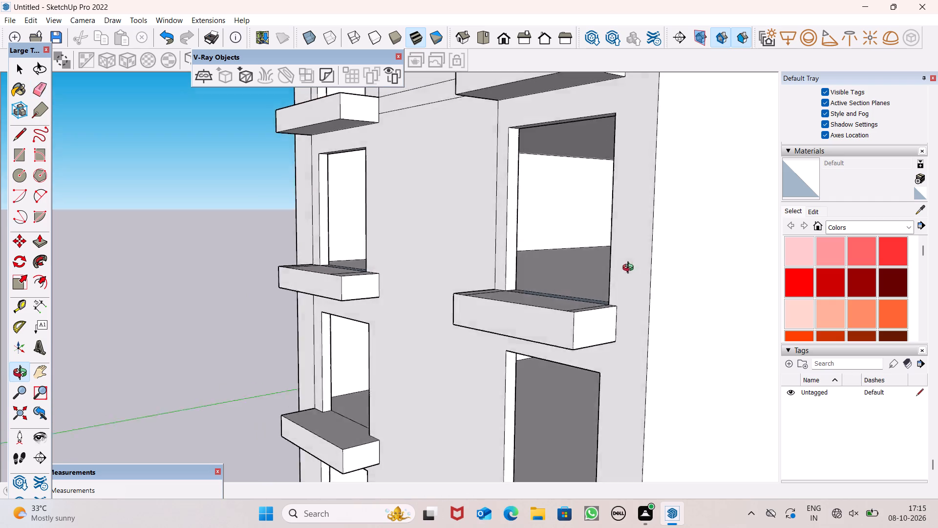
middle_click_drag(630, 269, 741, 273)
scroll(530, 206, "up", 5)
left_click(530, 199)
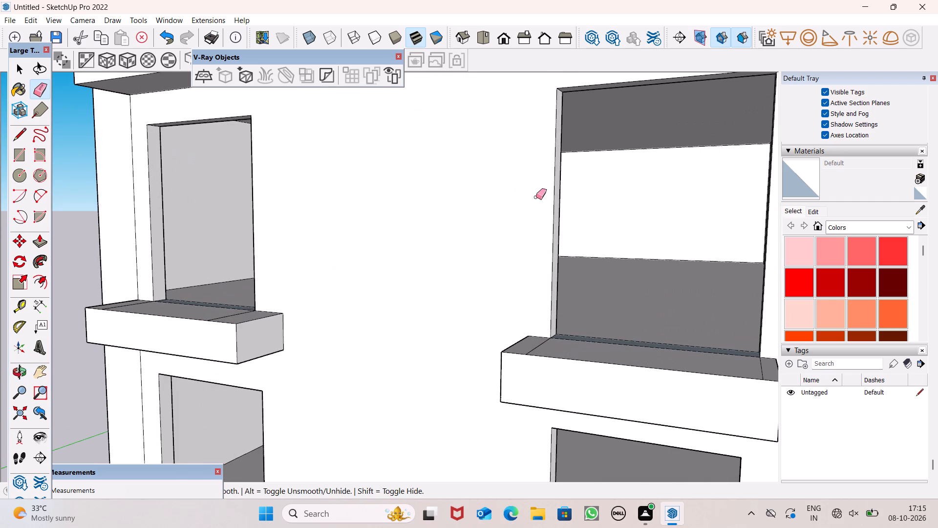
Erase the vertical lines to the left of the left front openings on the third and second storeys.
scroll(535, 201, "down", 13)
middle_click_drag(664, 312, 666, 302)
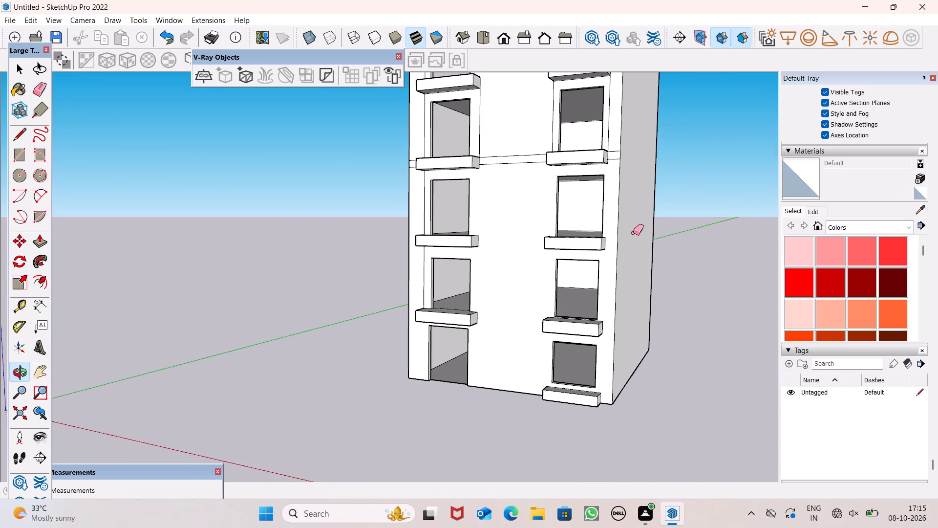
scroll(633, 233, "down", 4)
middle_click_drag(639, 240, 698, 323)
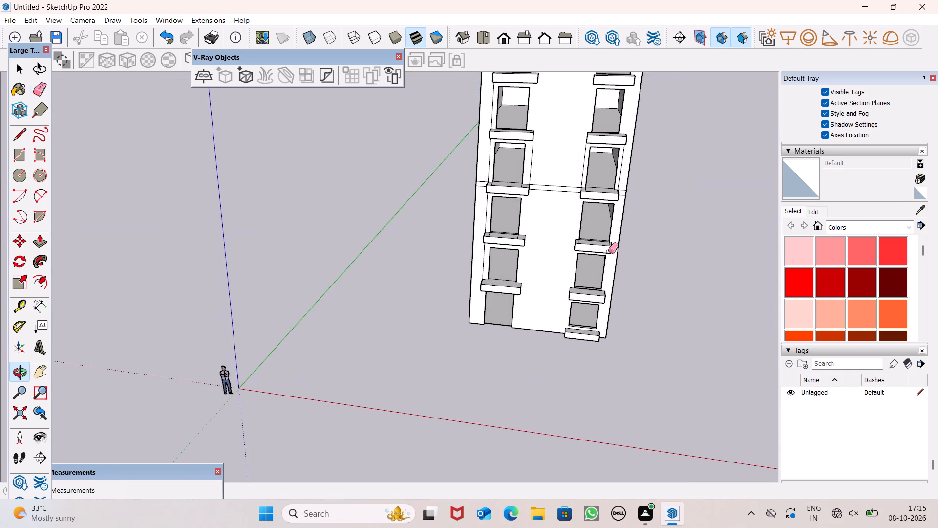
scroll(608, 251, "up", 6)
scroll(420, 204, "up", 4)
left_click(408, 212)
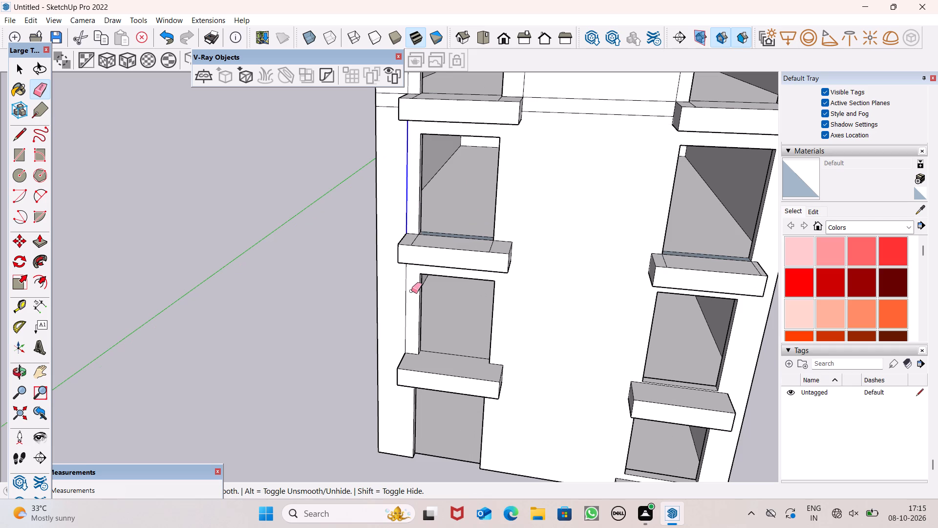
left_click_drag(411, 298, 404, 303)
Erase the two short lines across the top of the left canopy below the third storey.
scroll(419, 240, "up", 6)
left_click(416, 237)
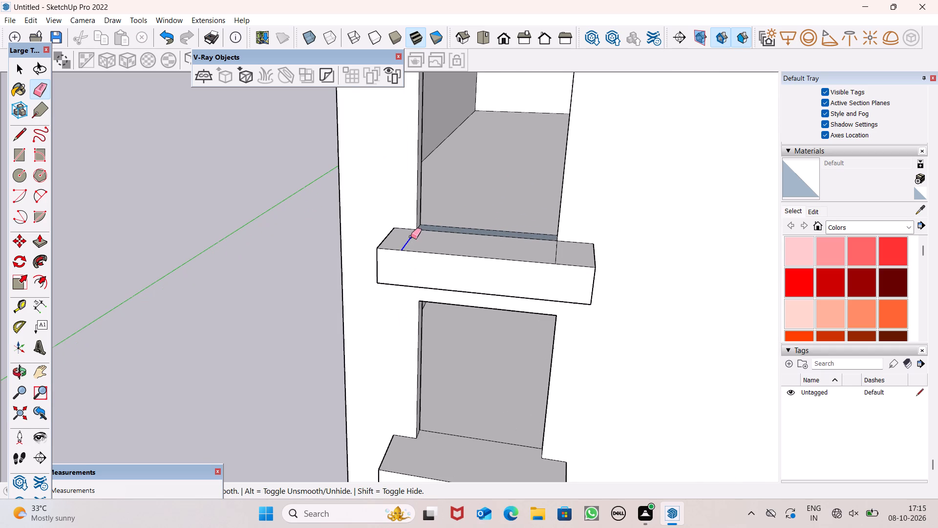
left_click(411, 237)
left_click_drag(562, 253, 554, 256)
Erase the two short lines across the top of the left canopy below the fourth storey.
scroll(573, 228, "down", 4)
middle_click_drag(576, 239, 620, 252)
scroll(575, 295, "down", 3)
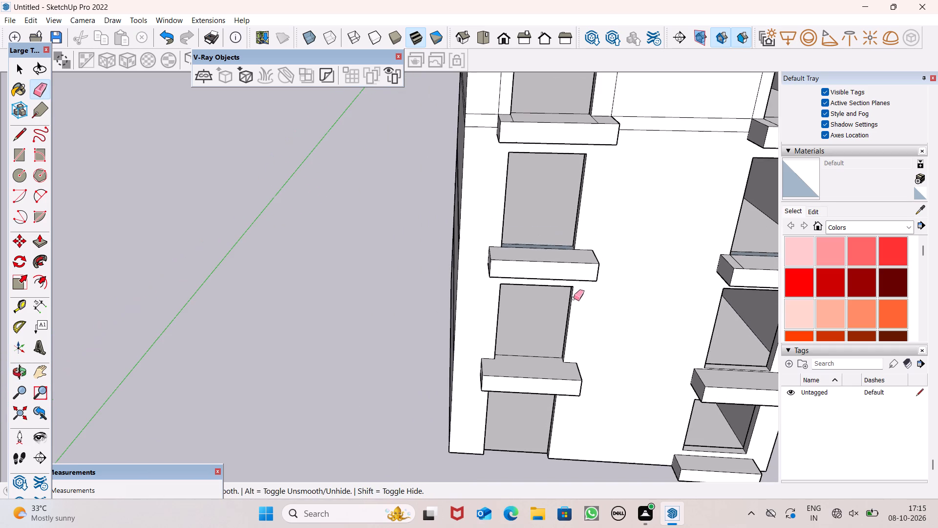
scroll(574, 298, "down", 1)
scroll(542, 120, "up", 3)
scroll(533, 119, "down", 1)
scroll(533, 119, "up", 1)
middle_click_drag(549, 319, 406, 293)
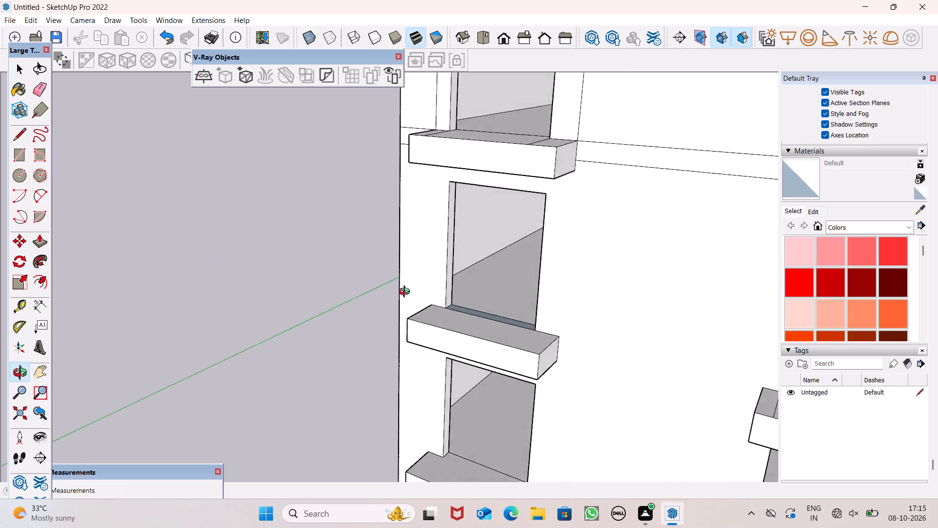
middle_click_drag(406, 293, 536, 314)
scroll(537, 303, "up", 1)
scroll(493, 113, "up", 3)
scroll(493, 113, "down", 1)
scroll(493, 113, "up", 2)
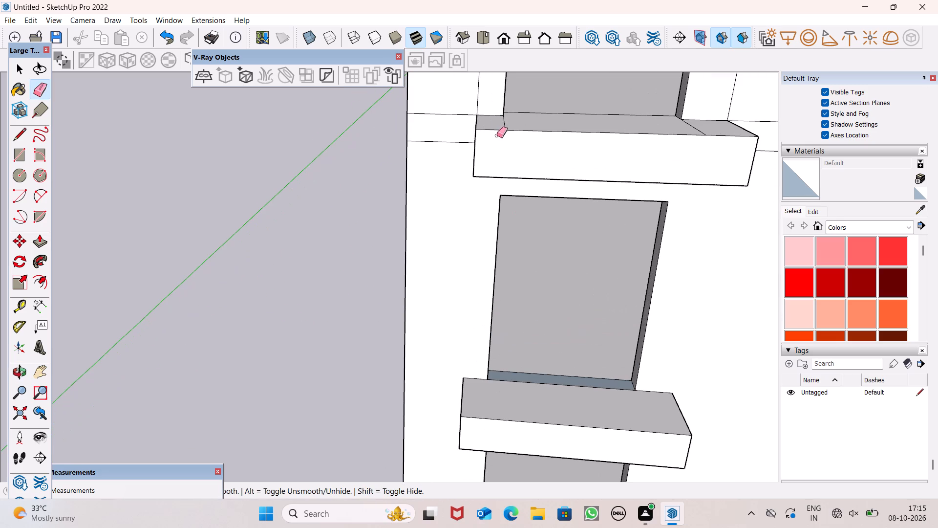
left_click_drag(503, 121, 508, 121)
left_click(693, 126)
Erase the short band lines beside the left canopy below the fourth storey and the vertical line left of that storey's left opening.
left_click_drag(454, 106, 450, 116)
left_click_drag(450, 129, 448, 146)
left_click_drag(481, 104, 469, 104)
Erase both band lines between the two front canopies below the fourth storey.
scroll(457, 189, "down", 6)
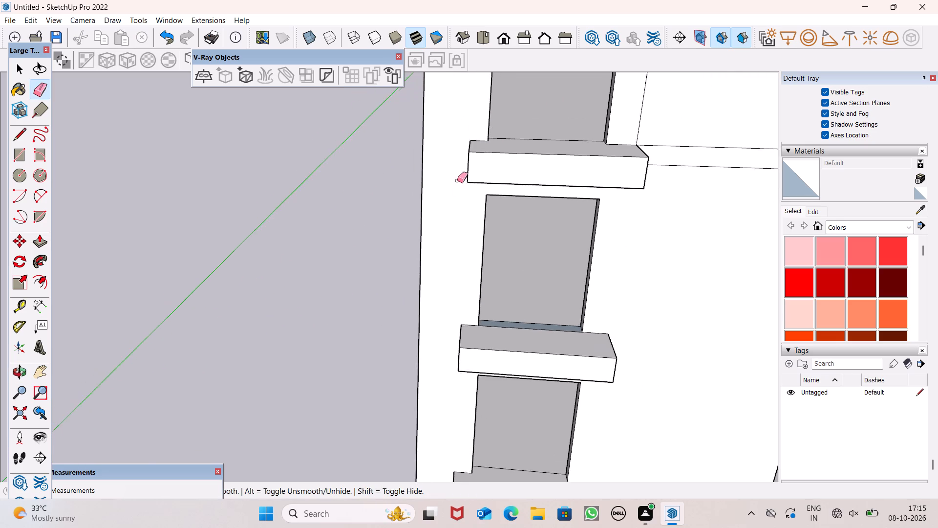
scroll(457, 180, "down", 10)
scroll(586, 174, "up", 6)
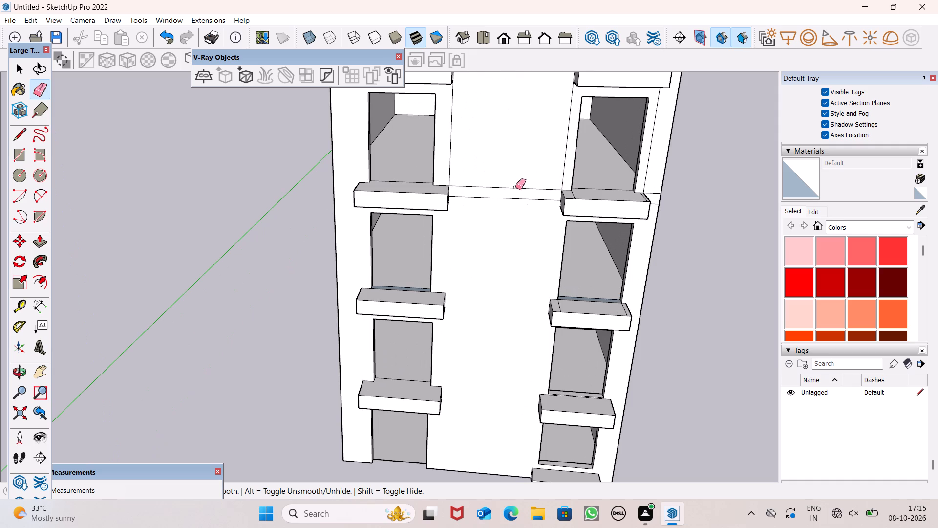
left_click(515, 189)
left_click(516, 196)
left_click(515, 196)
left_click_drag(501, 193, 504, 202)
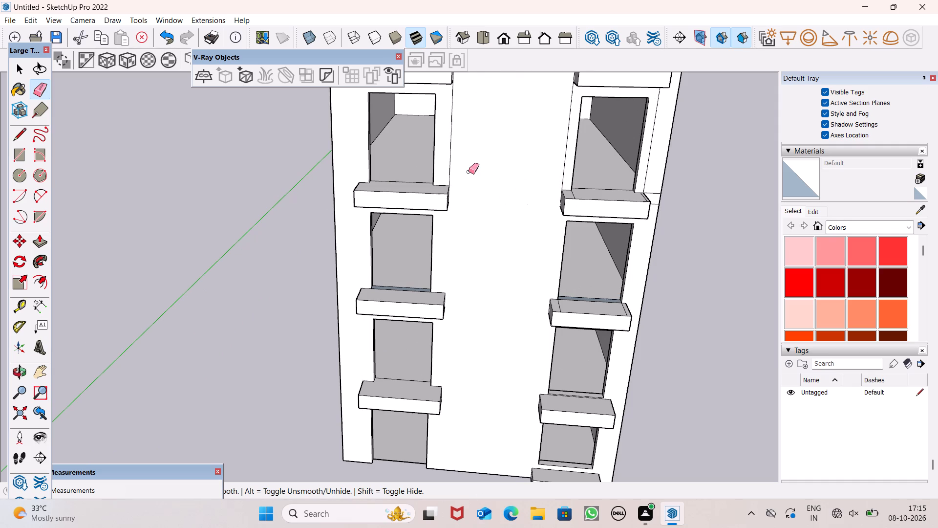
Erase the vertical lines on the inner sides of the fourth storey's two front openings.
left_click_drag(459, 170, 445, 170)
left_click(564, 165)
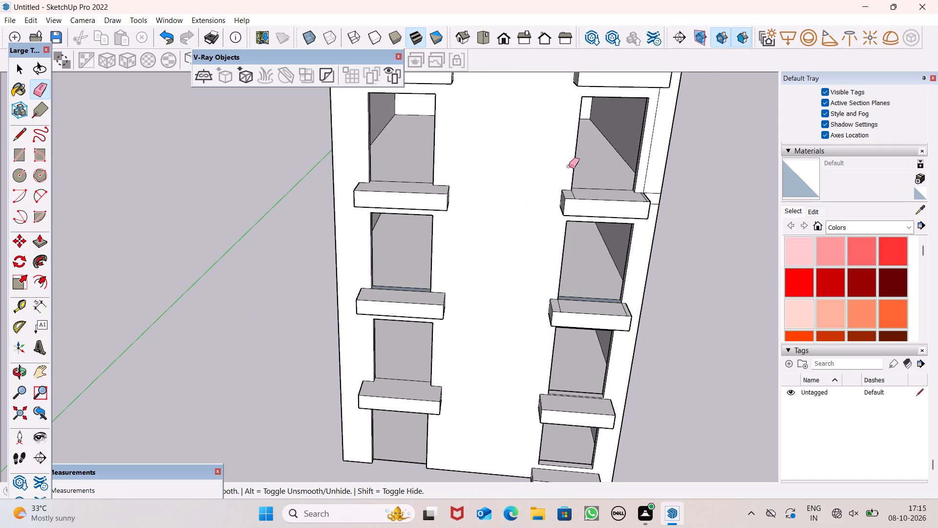
Erase the short line across the left end of the right canopy's top below the fourth storey.
scroll(579, 198, "up", 4)
middle_click_drag(605, 211, 597, 256)
scroll(603, 225, "up", 5)
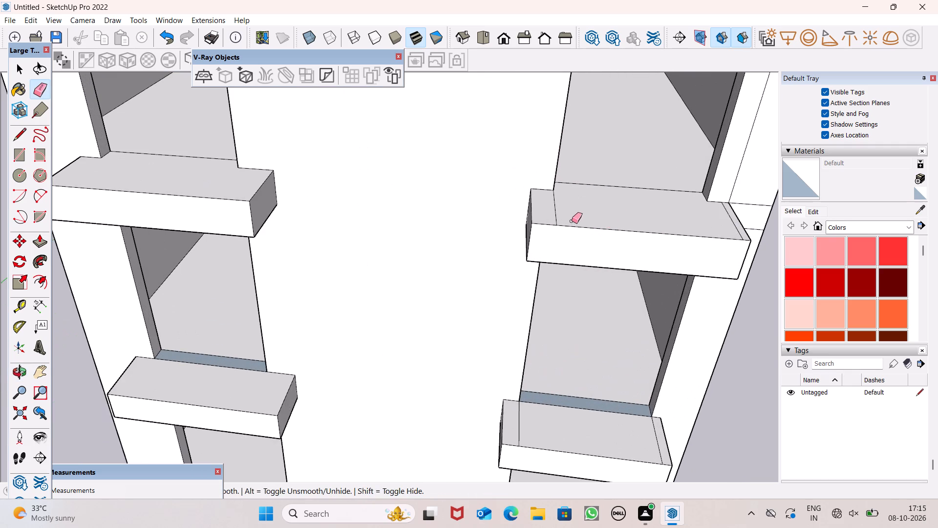
left_click_drag(560, 214, 553, 214)
Erase the vertical line right of the fourth storey's right opening and the short band lines between its canopy and the wall corner.
scroll(592, 205, "down", 7)
middle_click_drag(649, 213, 597, 212)
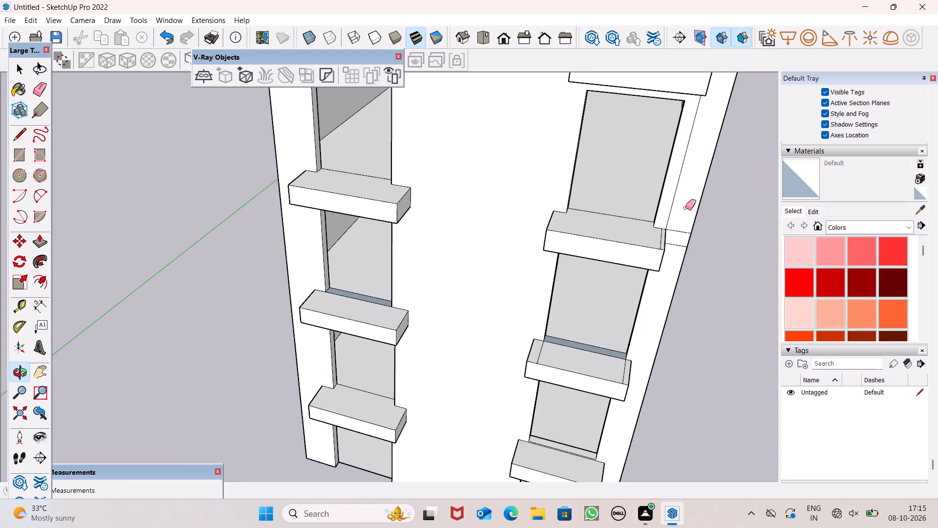
scroll(685, 208, "up", 6)
left_click_drag(673, 208, 662, 208)
left_click_drag(678, 234, 677, 256)
left_click_drag(676, 268, 676, 276)
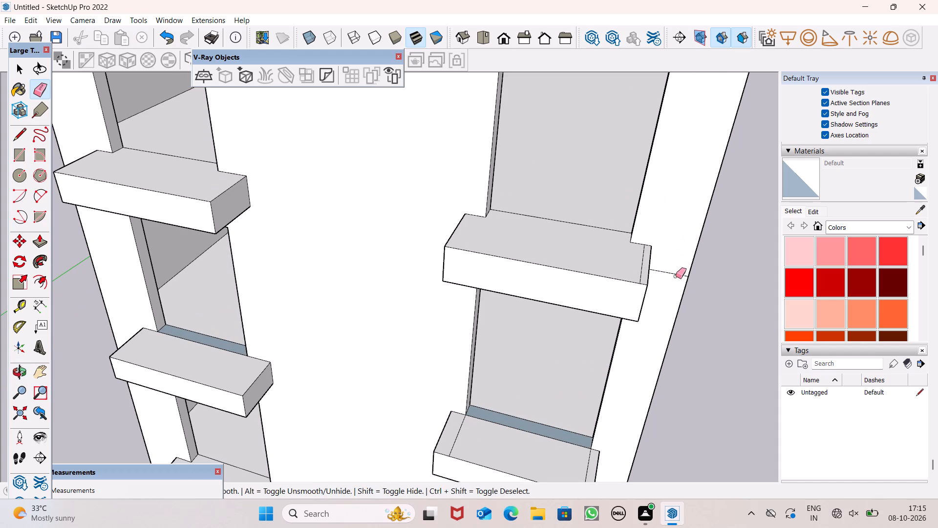
left_click_drag(676, 276, 675, 279)
Erase the short line across the right end of the right canopy's top below the fourth storey.
scroll(661, 268, "up", 5)
left_click(626, 277)
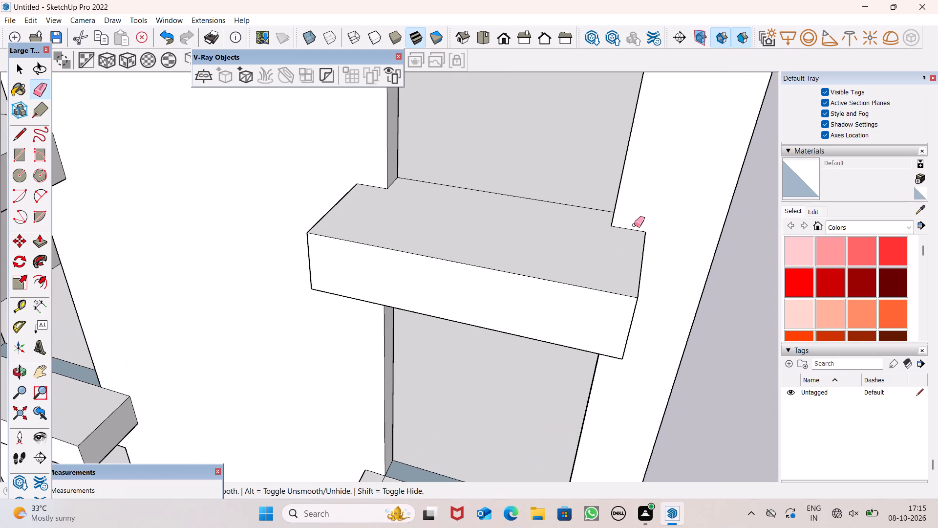
Erase the two short lines across the top of the right canopy below the third storey.
scroll(634, 224, "down", 3)
middle_click_drag(655, 253, 697, 159)
scroll(692, 177, "down", 7)
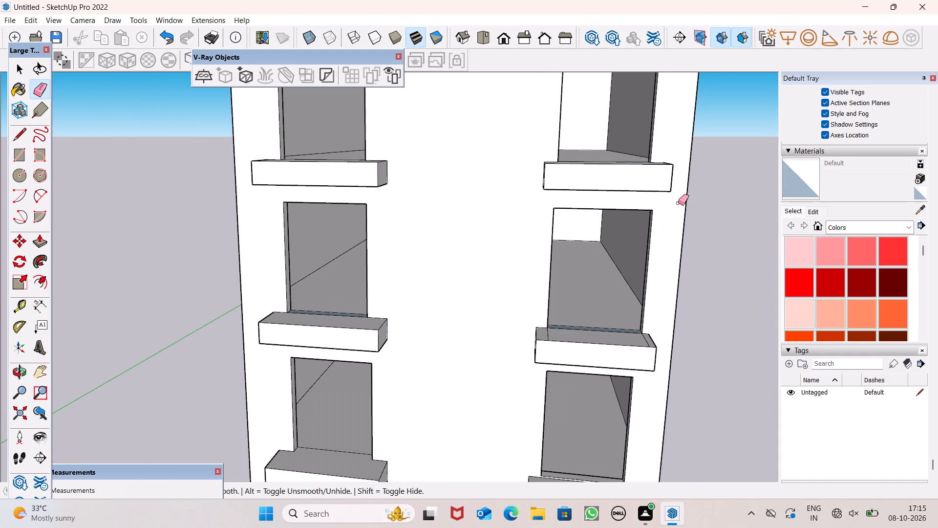
scroll(658, 291, "up", 7)
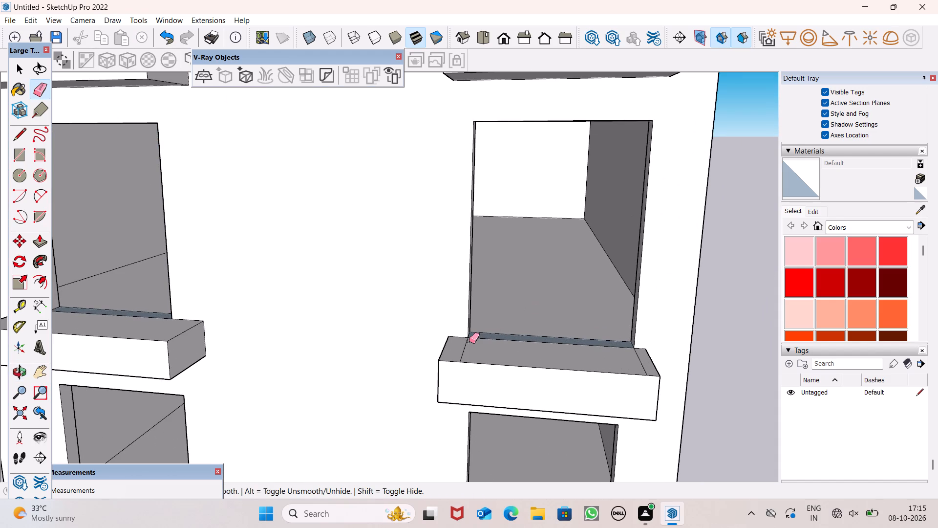
left_click(462, 344)
left_click_drag(635, 361, 641, 361)
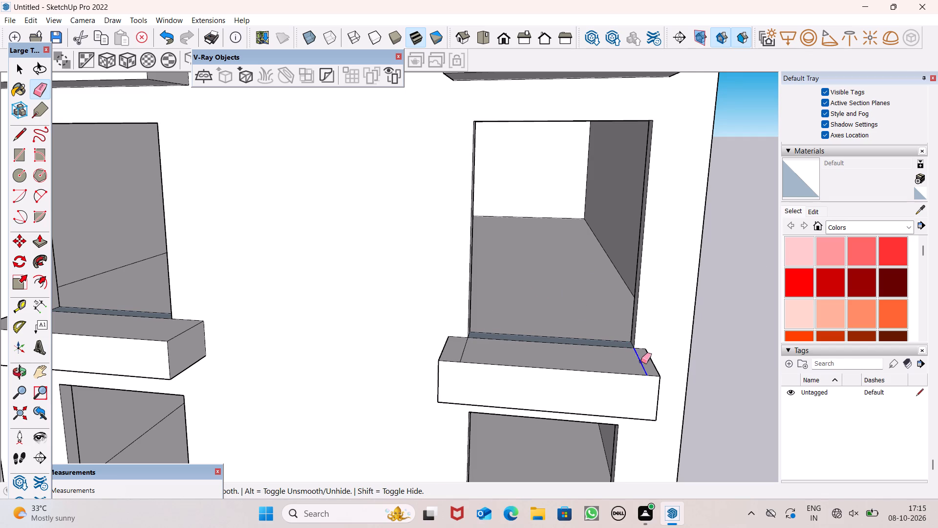
left_click_drag(464, 346, 470, 348)
key("space")
key("space")
Examine the front facade, canopies and opening sills from several angles for leftover edges and faces needing correction.
scroll(604, 223, "down", 4)
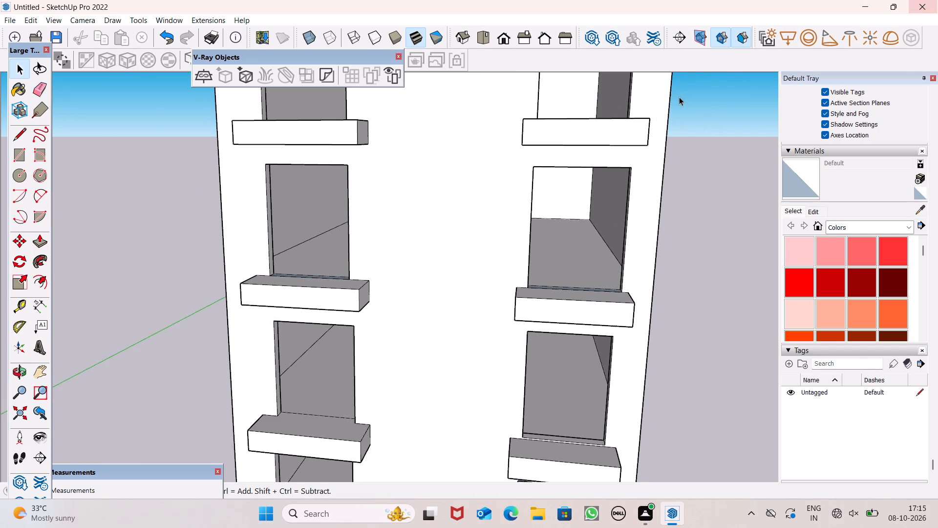
scroll(642, 121, "down", 5)
scroll(530, 234, "down", 8)
middle_click_drag(582, 286, 581, 324)
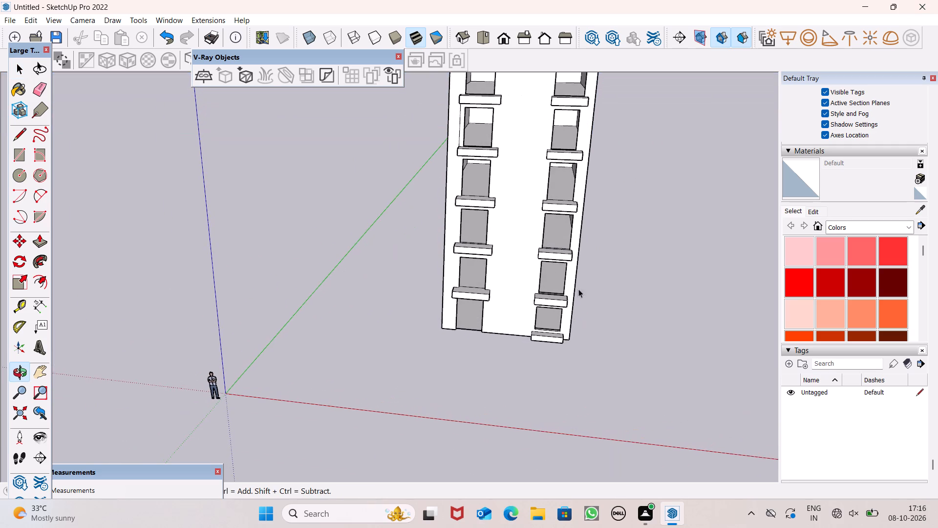
scroll(490, 237, "down", 4)
scroll(525, 188, "up", 8)
middle_click_drag(544, 188, 569, 260)
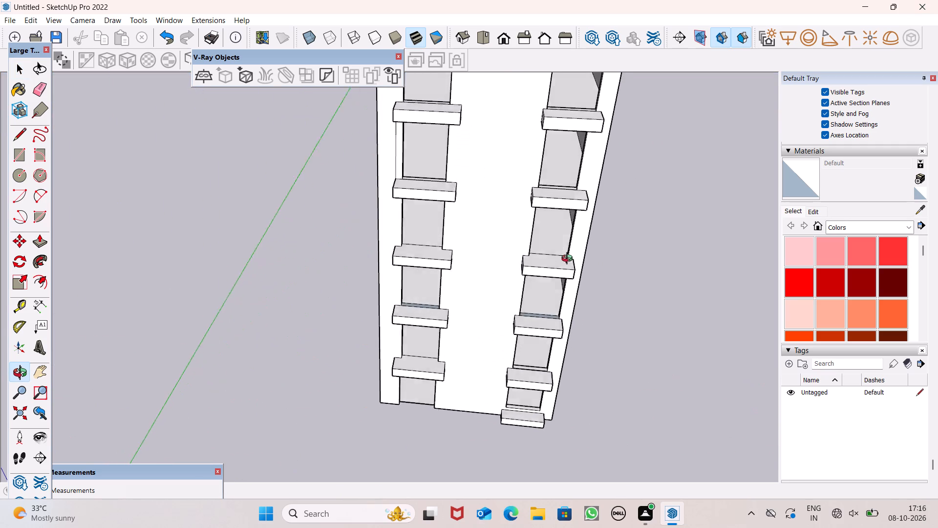
middle_click_drag(569, 260, 512, 122)
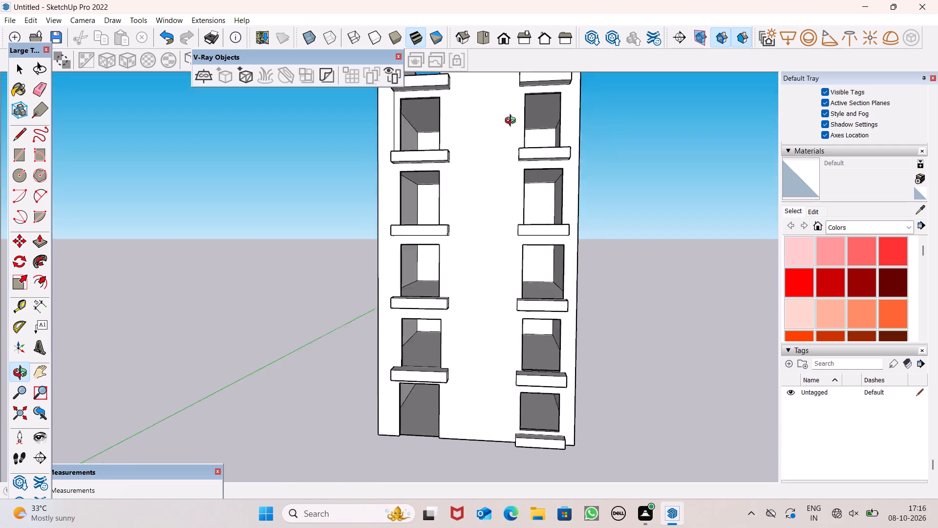
middle_click_drag(512, 122, 317, 293)
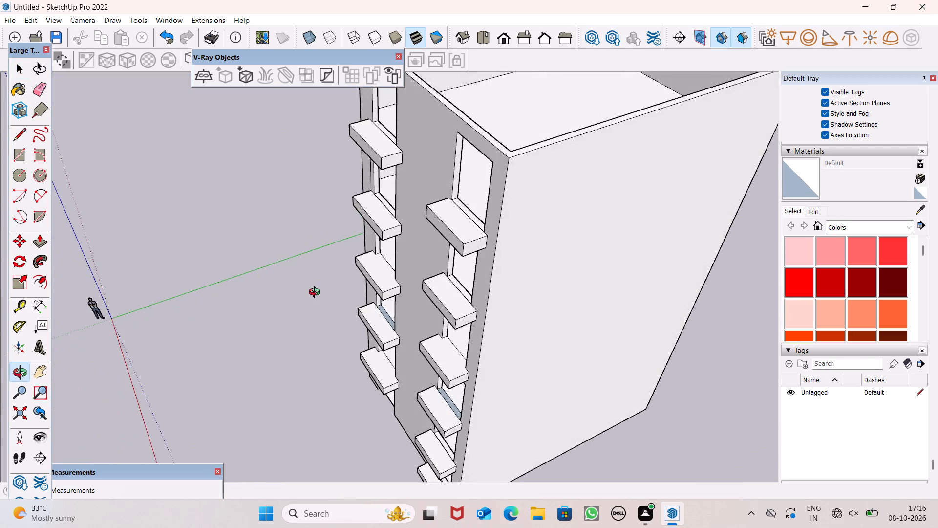
middle_click_drag(317, 293, 315, 283)
scroll(342, 237, "up", 1)
scroll(380, 206, "up", 4)
middle_click_drag(428, 263, 337, 235)
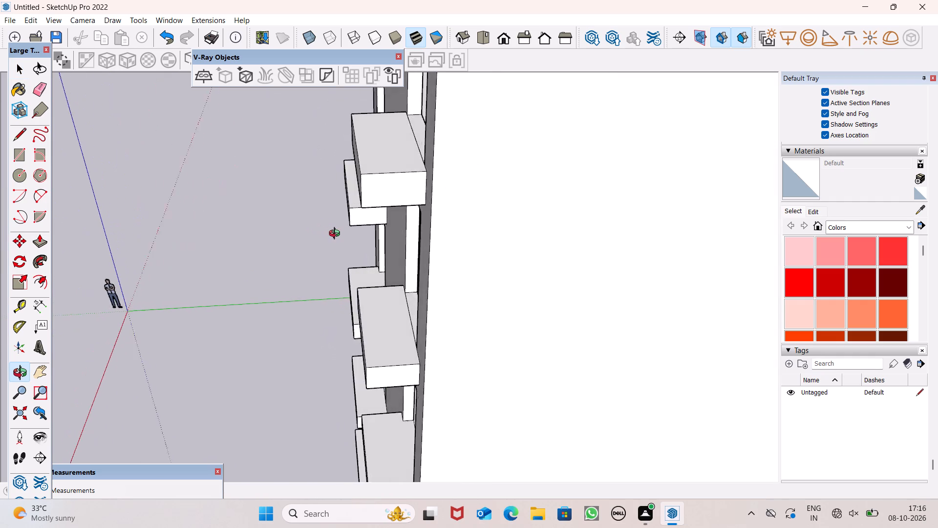
middle_click_drag(337, 235, 357, 238)
scroll(466, 307, "up", 8)
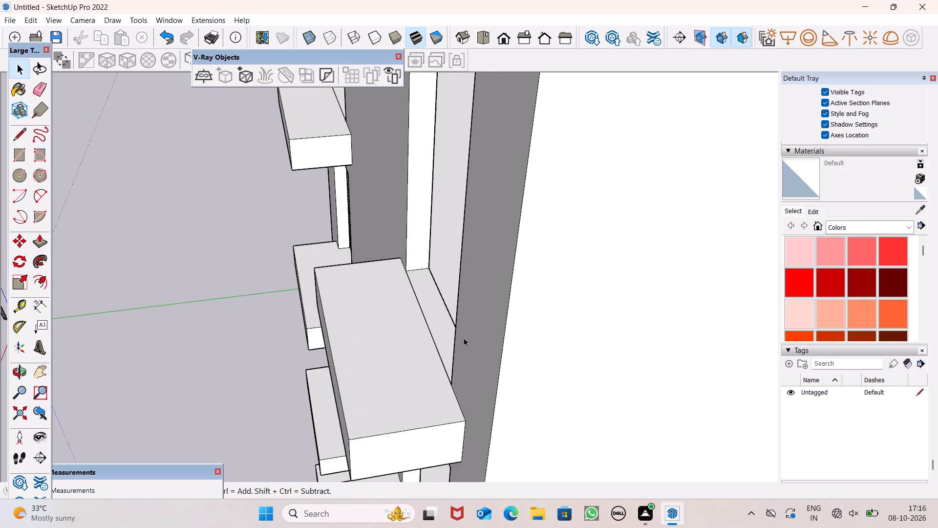
middle_click_drag(431, 350, 480, 340)
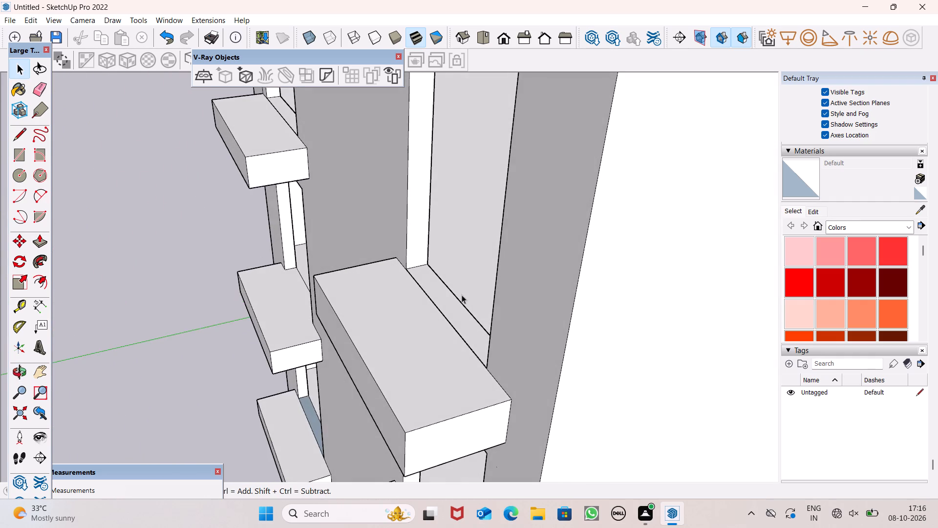
scroll(464, 295, "down", 15)
middle_click_drag(508, 256, 702, 227)
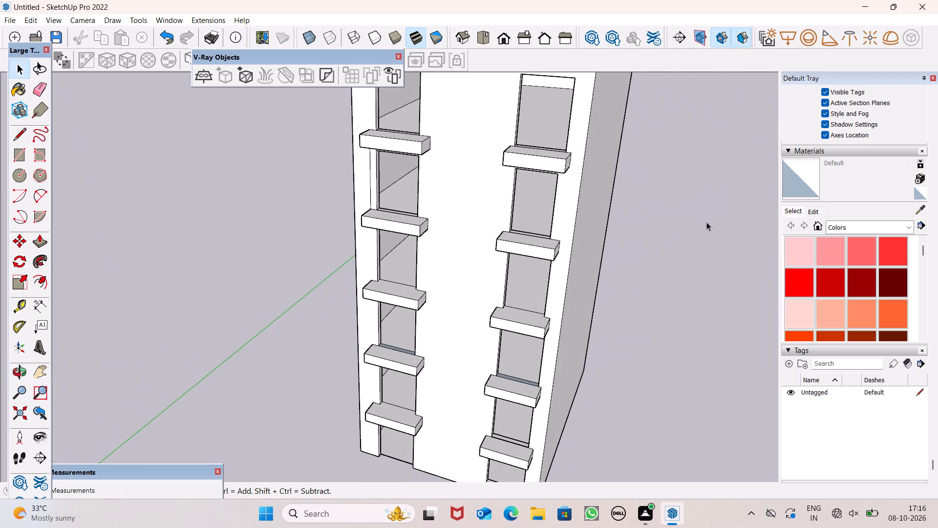
scroll(697, 213, "down", 3)
middle_click_drag(643, 254, 703, 272)
scroll(624, 250, "up", 5)
scroll(581, 248, "down", 1)
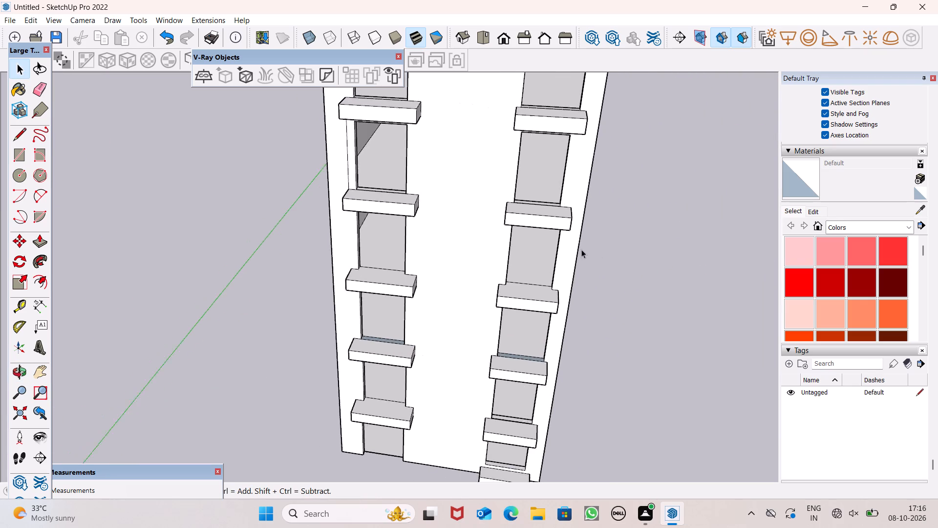
scroll(581, 249, "down", 2)
Push/Pull the sill face of the third storey's left opening by about 2 7/16" to sit level with the canopy top.
left_click(46, 239)
scroll(311, 279, "up", 4)
scroll(356, 284, "down", 1)
scroll(379, 286, "up", 1)
scroll(465, 348, "up", 11)
middle_click(457, 358)
middle_click_drag(464, 361, 330, 370)
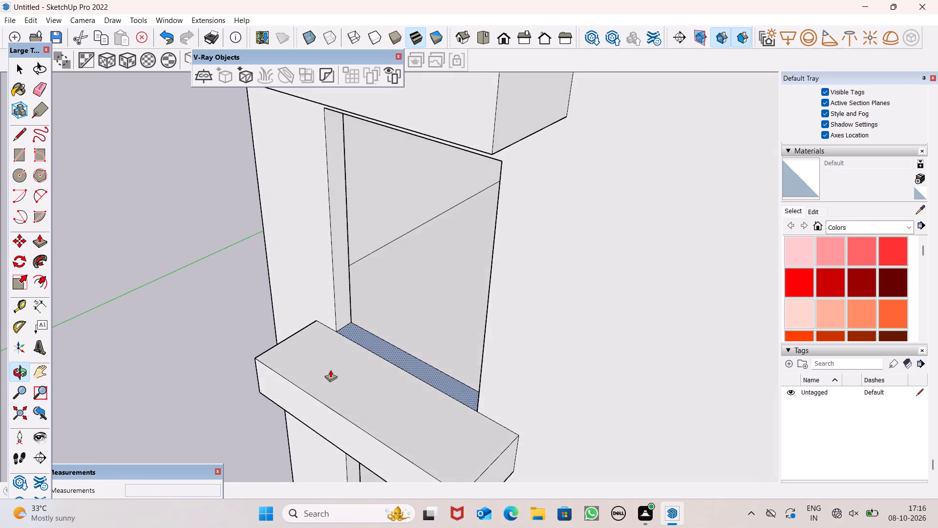
middle_click_drag(330, 370, 330, 371)
scroll(377, 358, "up", 6)
left_click_drag(386, 349, 362, 359)
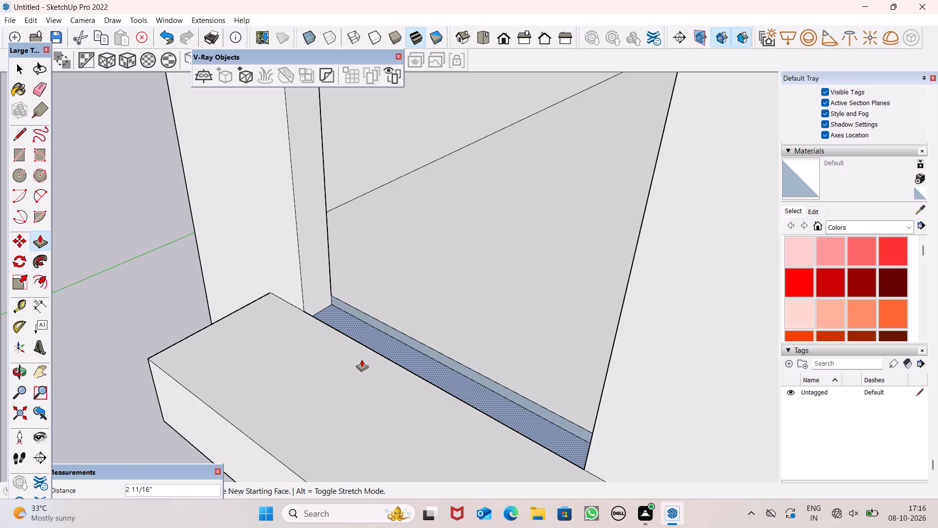
left_click_drag(362, 359, 352, 359)
Push/Pull the sill face of the third storey's right opening by about 3 7/16" to sit level with the canopy top.
scroll(465, 291, "down", 7)
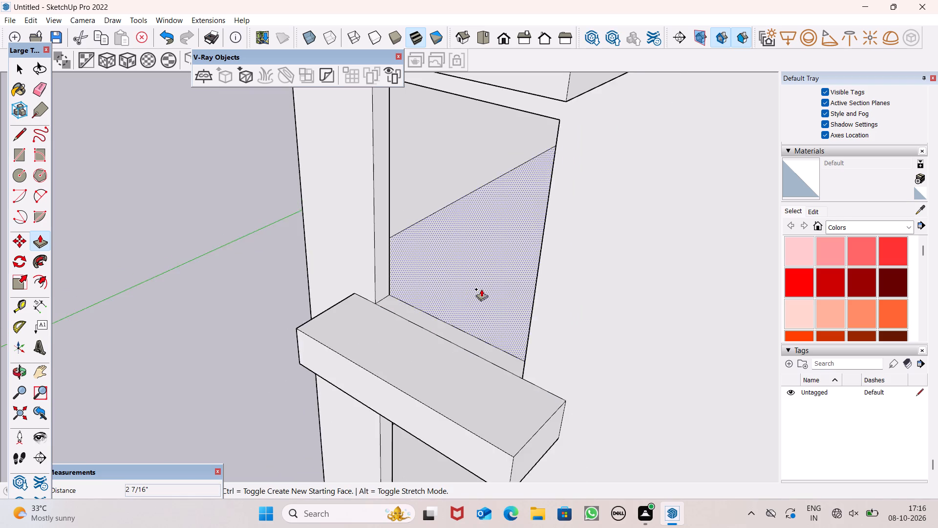
scroll(488, 281, "down", 8)
middle_click_drag(589, 370, 449, 354)
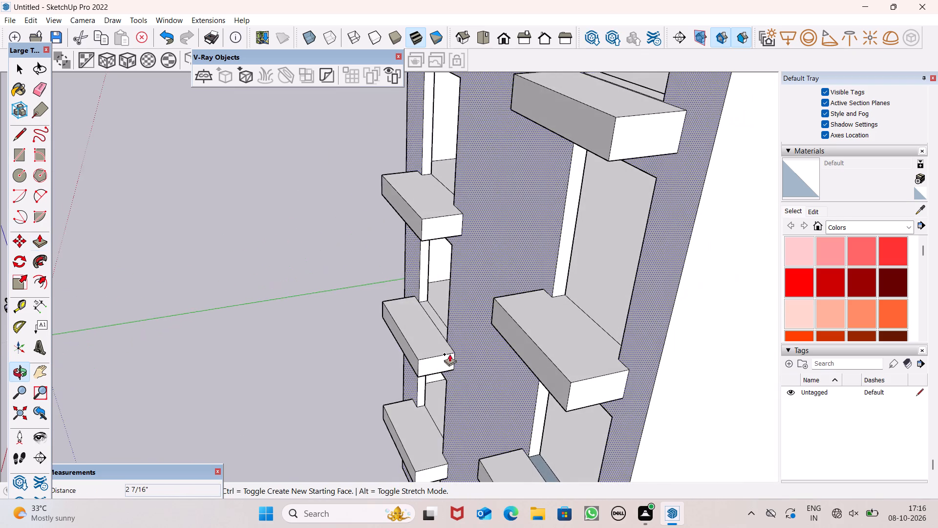
scroll(497, 331, "down", 8)
scroll(534, 413, "up", 10)
scroll(512, 407, "down", 1)
scroll(512, 407, "up", 2)
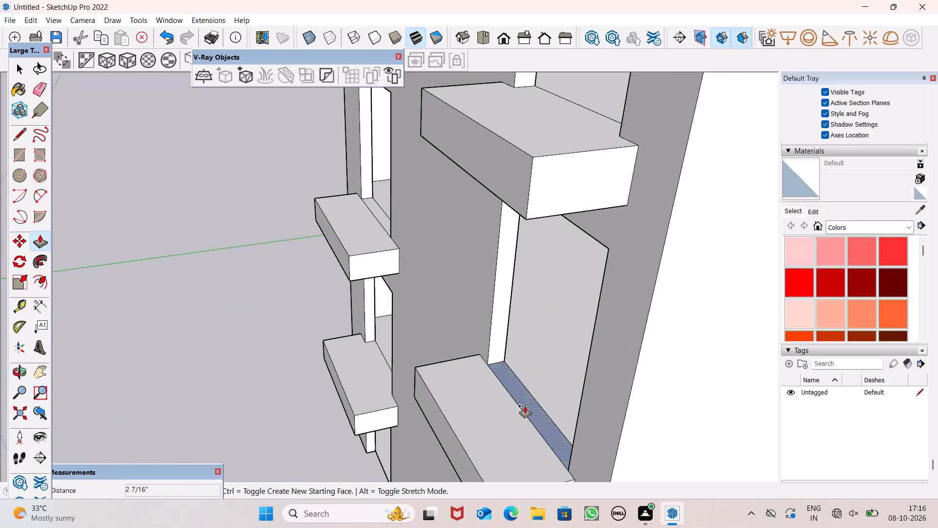
left_click_drag(525, 403, 506, 406)
Erase the line between the sill and the canopy top at the third storey's left opening.
scroll(484, 347, "down", 5)
middle_click_drag(502, 352, 590, 357)
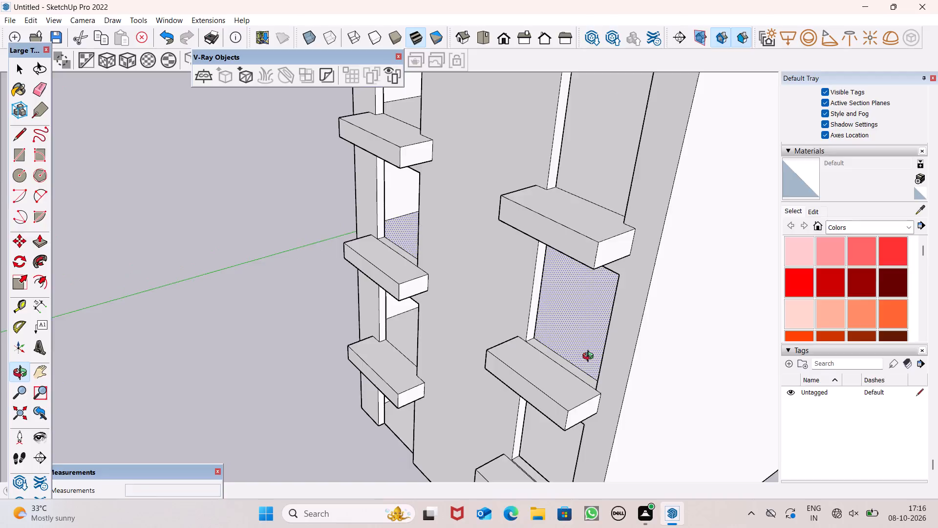
middle_click_drag(590, 357, 674, 352)
scroll(476, 278, "down", 5)
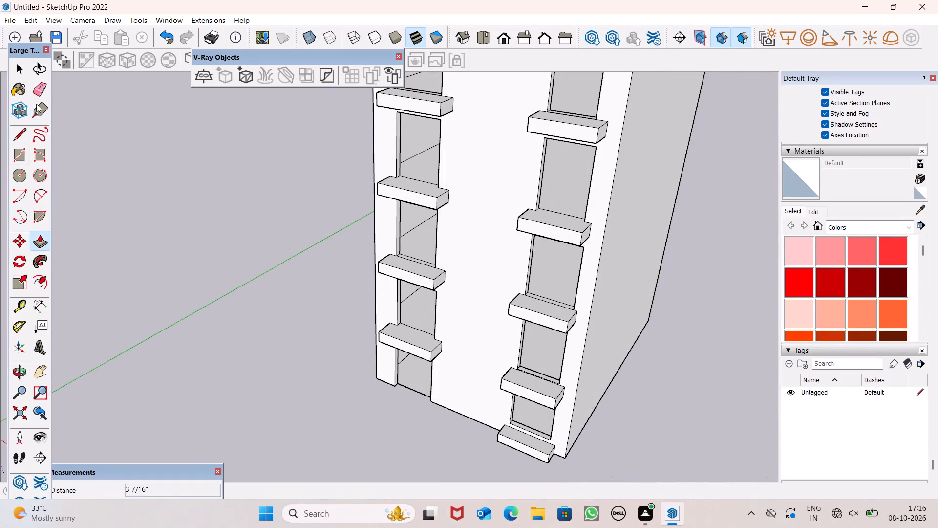
left_click_drag(33, 95, 38, 93)
scroll(275, 130, "up", 5)
scroll(389, 308, "down", 3)
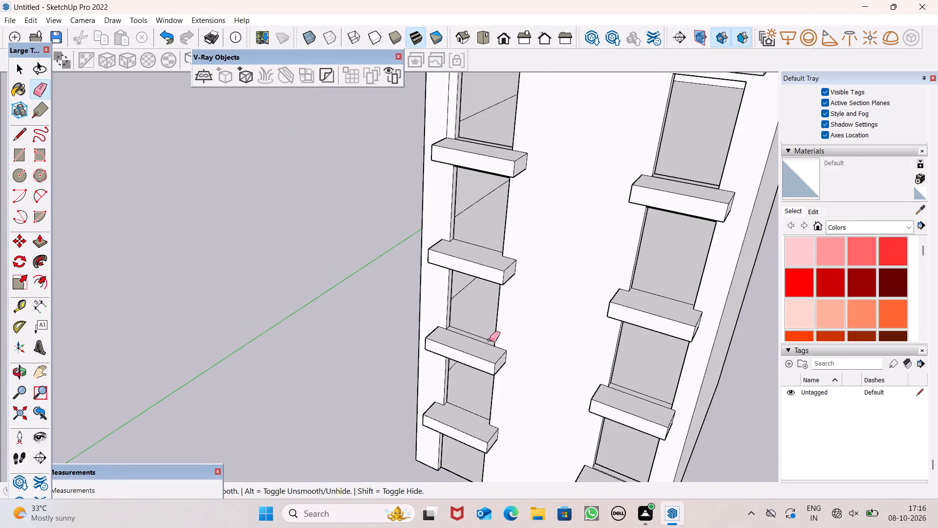
scroll(503, 340, "up", 5)
scroll(505, 341, "down", 1)
scroll(505, 341, "up", 1)
scroll(444, 343, "down", 1)
scroll(443, 343, "up", 5)
left_click_drag(455, 329, 453, 337)
Erase the line between the sill and the canopy top at the third storey's right opening.
scroll(415, 305, "down", 2)
scroll(415, 305, "up", 1)
scroll(415, 305, "down", 4)
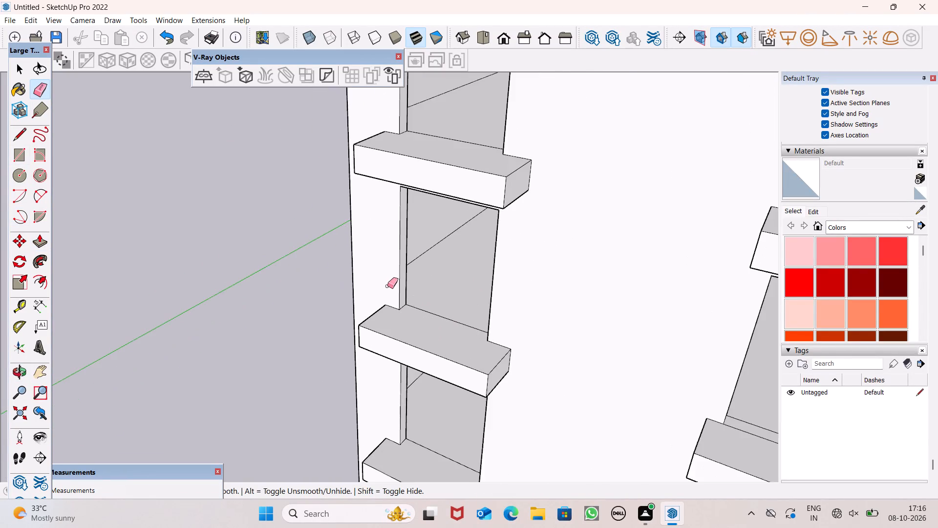
scroll(387, 286, "down", 10)
scroll(560, 336, "up", 5)
scroll(445, 321, "up", 6)
scroll(445, 320, "down", 1)
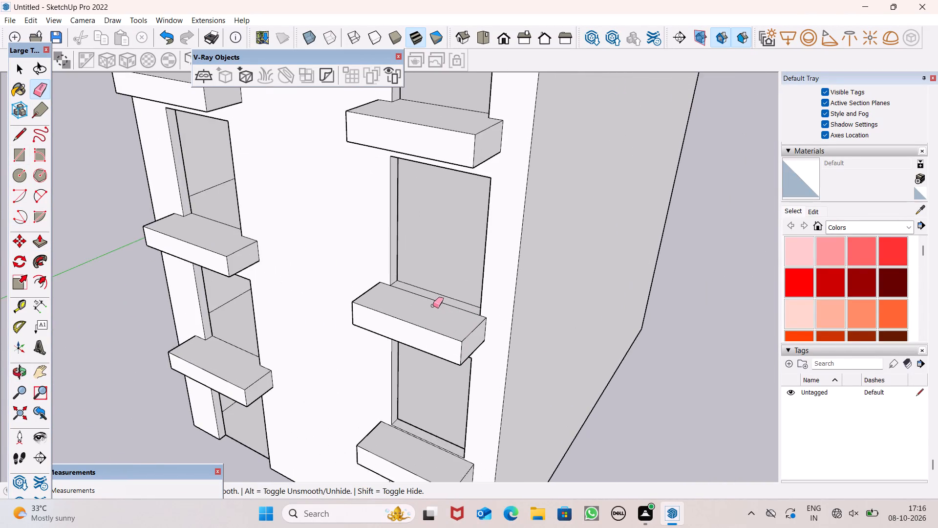
scroll(433, 305, "up", 1)
scroll(433, 305, "down", 1)
scroll(433, 304, "up", 5)
left_click_drag(435, 295, 432, 301)
Lower the sill of the second storey's right opening by about 1 5/16" so it is flush with the canopy top.
scroll(462, 301, "down", 9)
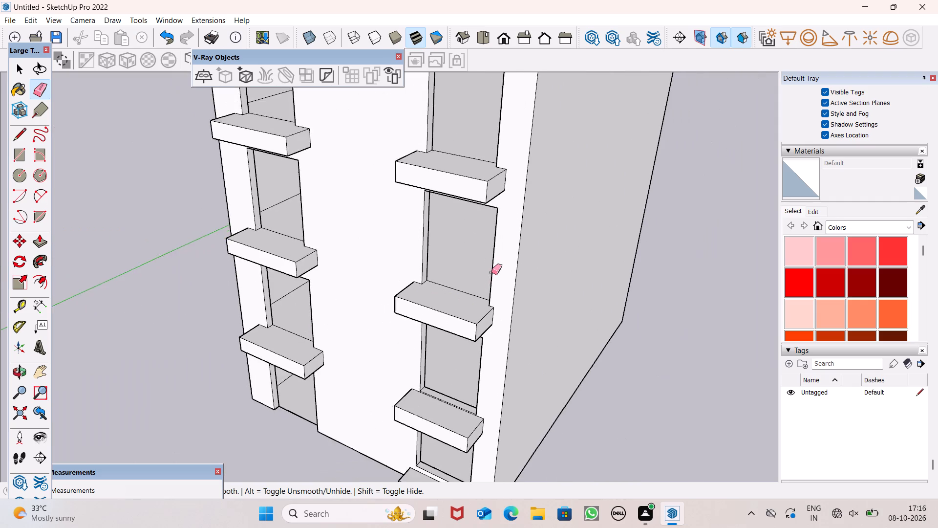
scroll(491, 272, "down", 4)
scroll(451, 419, "up", 6)
scroll(484, 352, "up", 11)
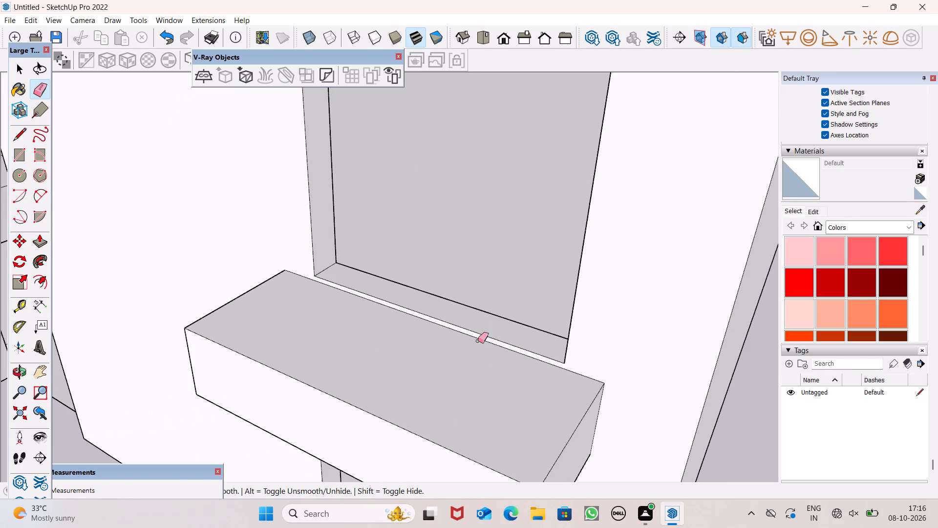
middle_click_drag(491, 345, 528, 303)
scroll(528, 303, "up", 1)
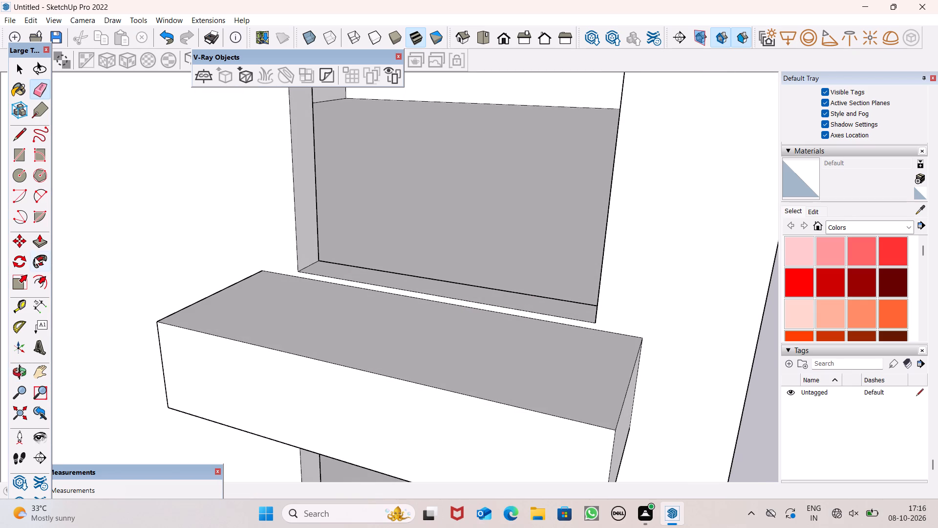
left_click(43, 240)
left_click_drag(358, 271, 340, 294)
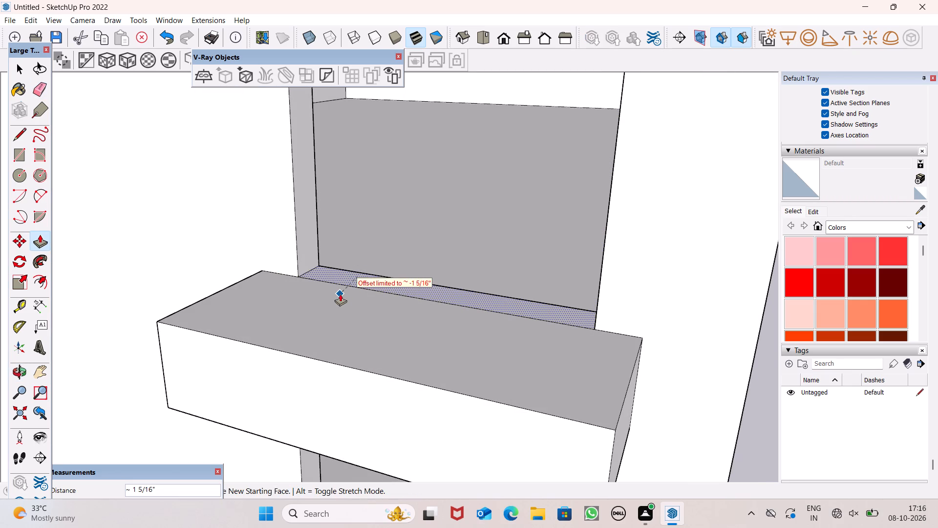
left_click_drag(340, 294, 340, 295)
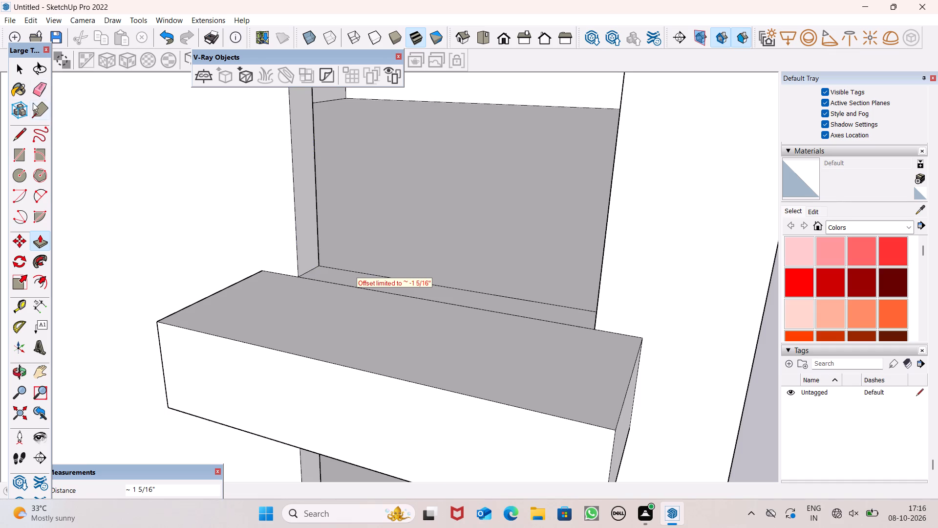
Erase the line between the sill and the canopy top at the second storey's right opening.
left_click(36, 90)
left_click(368, 285)
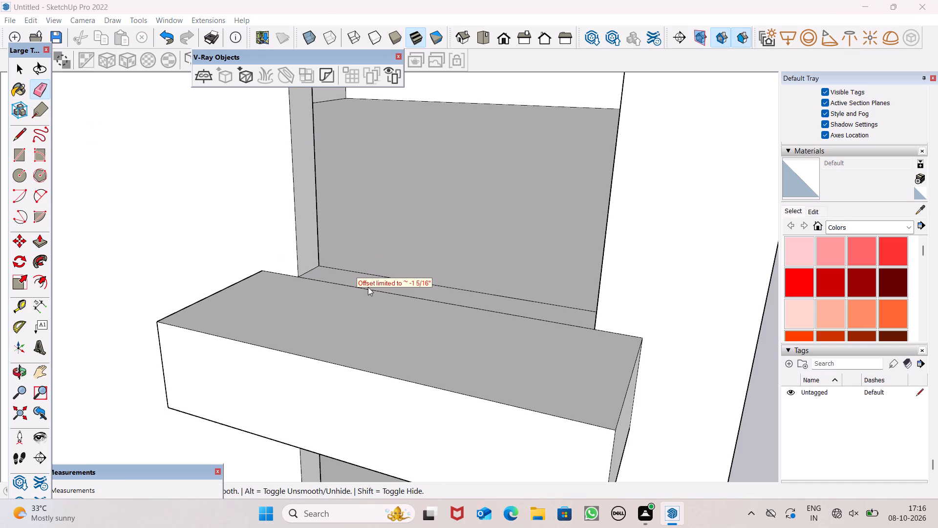
left_click_drag(348, 278, 341, 287)
Lower the sill of the fifth storey's left opening by 3/8" so it is flush with the canopy top.
scroll(386, 242, "down", 11)
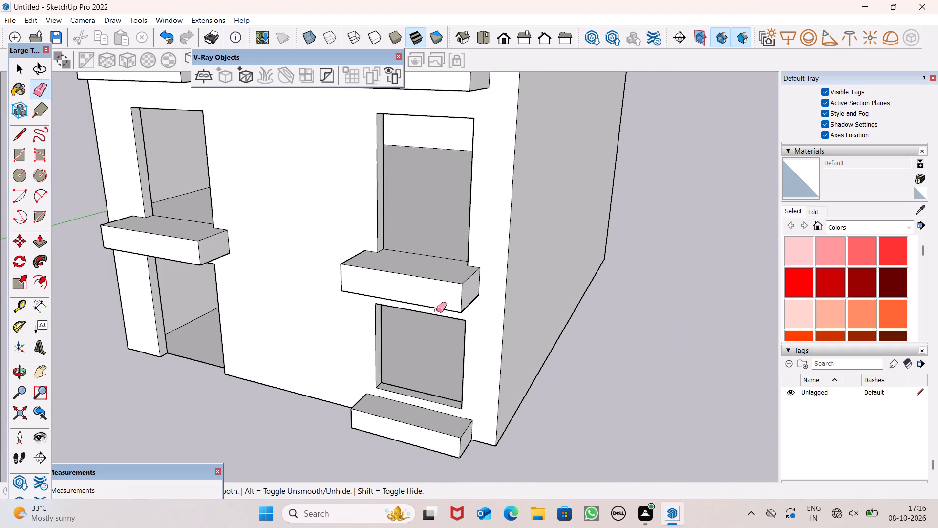
scroll(433, 329, "down", 4)
middle_click_drag(445, 398, 510, 380)
scroll(353, 284, "down", 5)
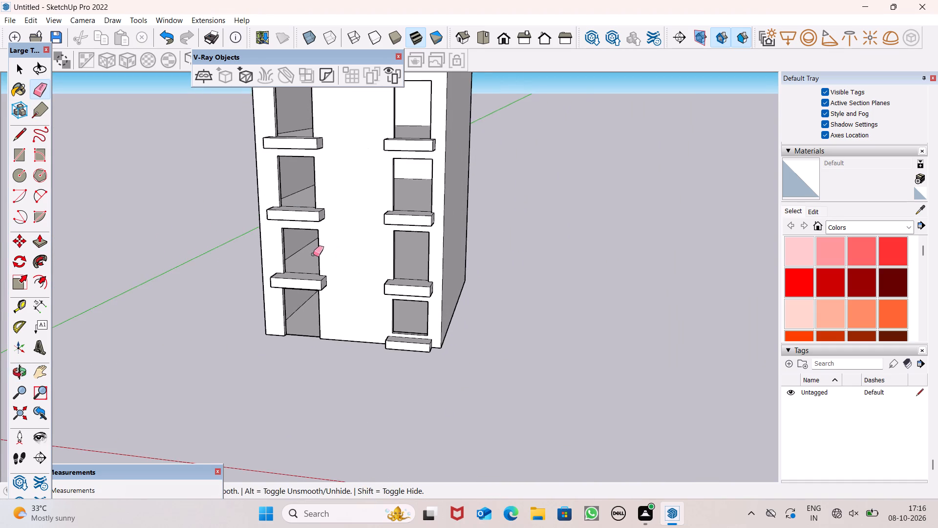
middle_click_drag(318, 257, 290, 418)
scroll(375, 274, "down", 4)
middle_click_drag(401, 278, 402, 332)
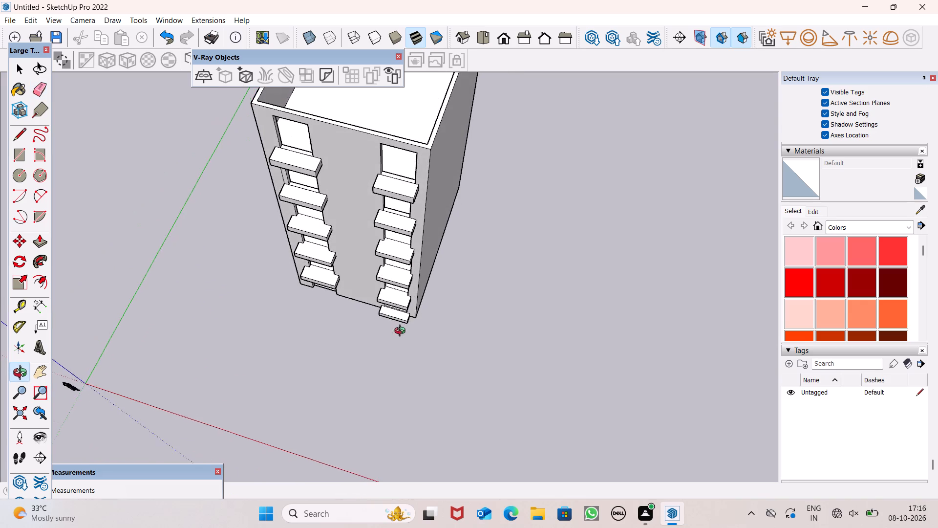
middle_click_drag(402, 332, 402, 332)
scroll(285, 221, "up", 9)
scroll(343, 137, "up", 2)
middle_click_drag(367, 141, 354, 165)
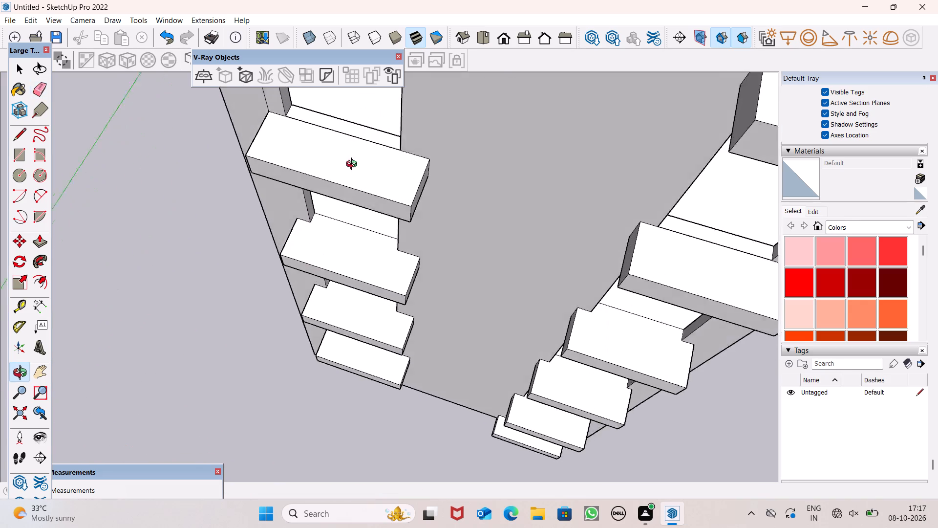
middle_click_drag(354, 165, 338, 165)
scroll(367, 134, "up", 16)
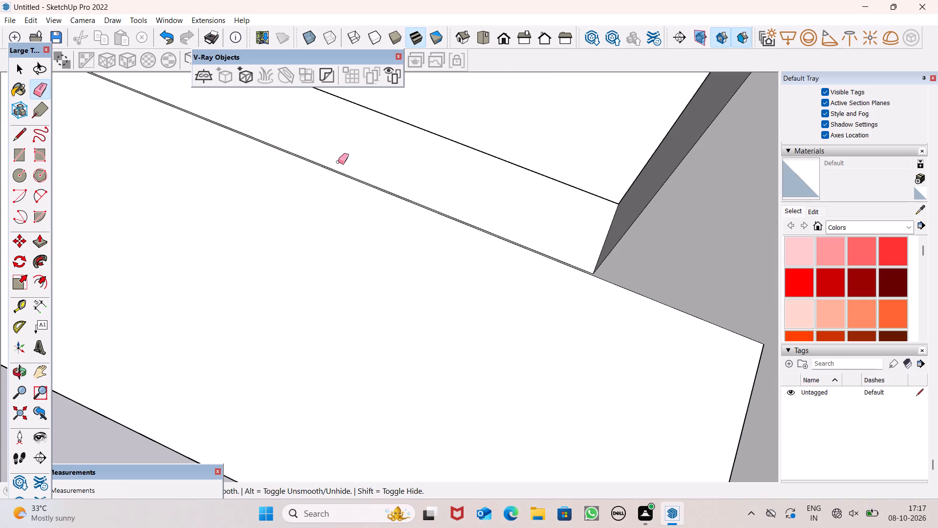
middle_click_drag(358, 183, 326, 83)
scroll(321, 82, "up", 1)
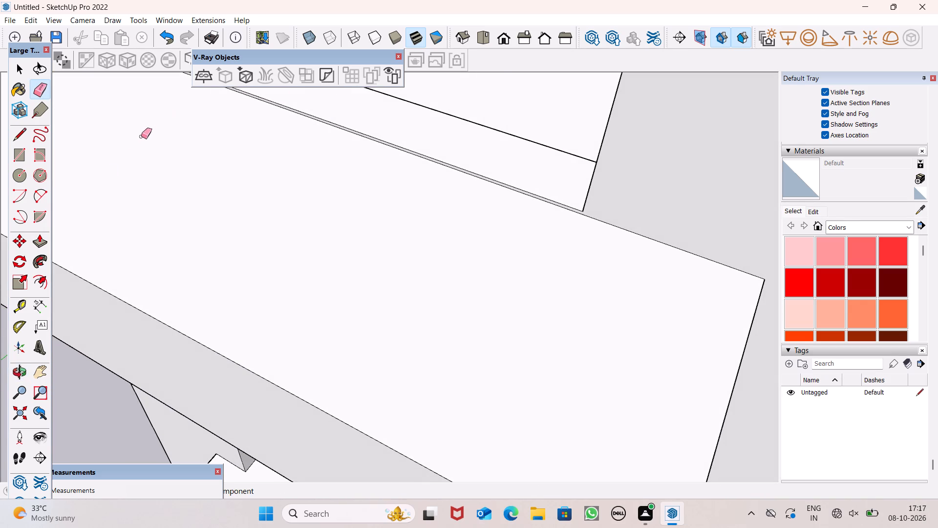
left_click(42, 247)
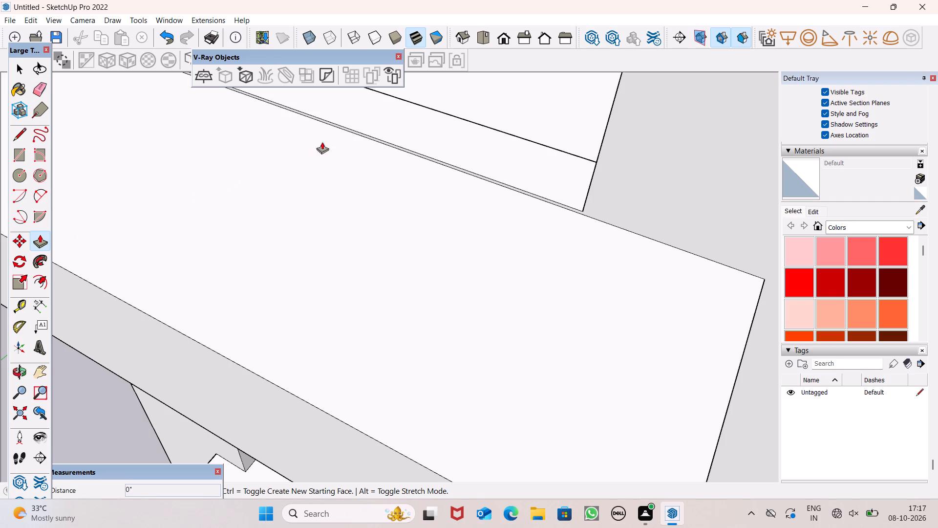
left_click_drag(365, 124, 355, 144)
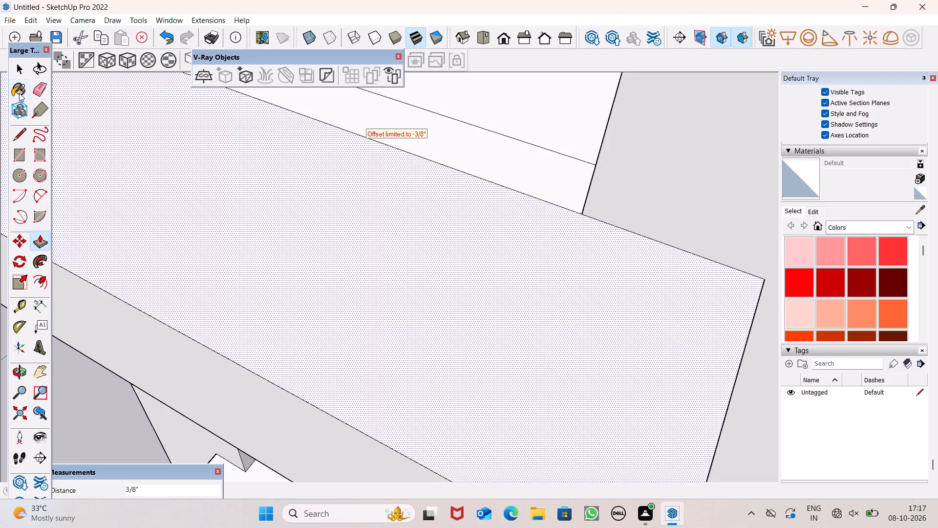
Erase the line between the sill and the canopy top at the fifth storey's left opening.
left_click(41, 89)
left_click(308, 119)
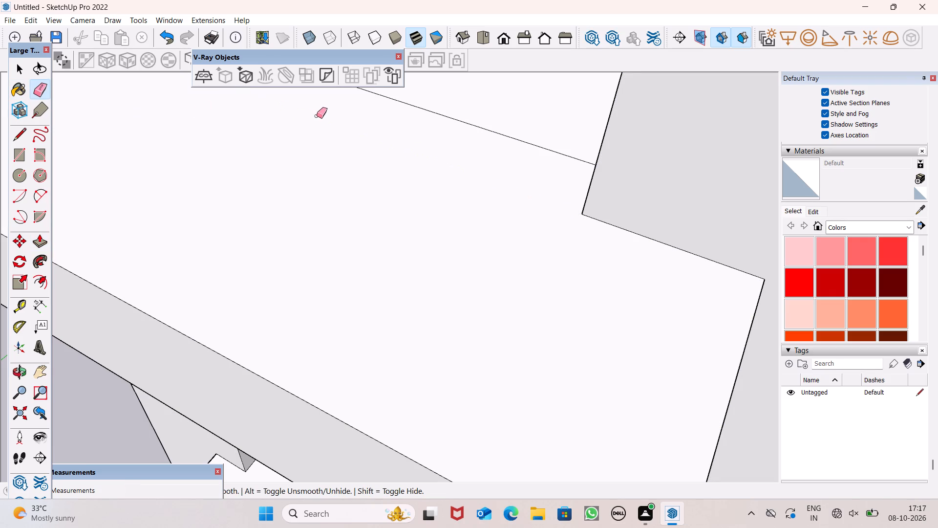
Lower the sill of the fifth storey's right opening by 3/8" so it is flush with the canopy top.
scroll(293, 215, "down", 5)
scroll(386, 190, "down", 14)
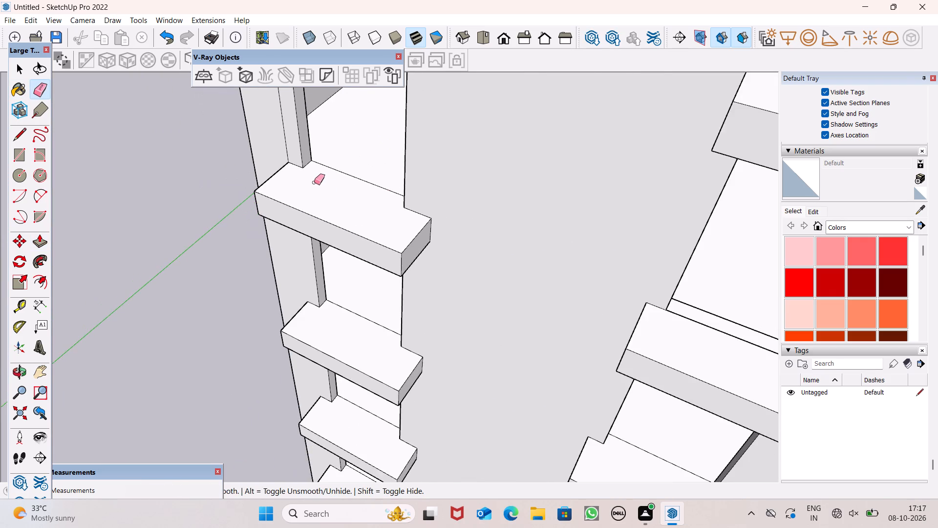
scroll(307, 182, "down", 6)
scroll(502, 288, "up", 2)
scroll(579, 240, "up", 2)
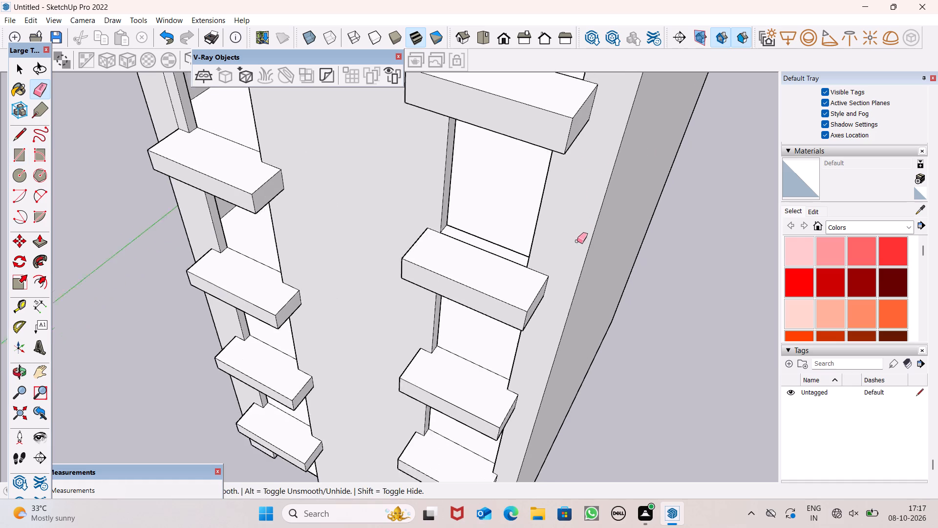
scroll(577, 241, "up", 4)
middle_click_drag(554, 241, 397, 233)
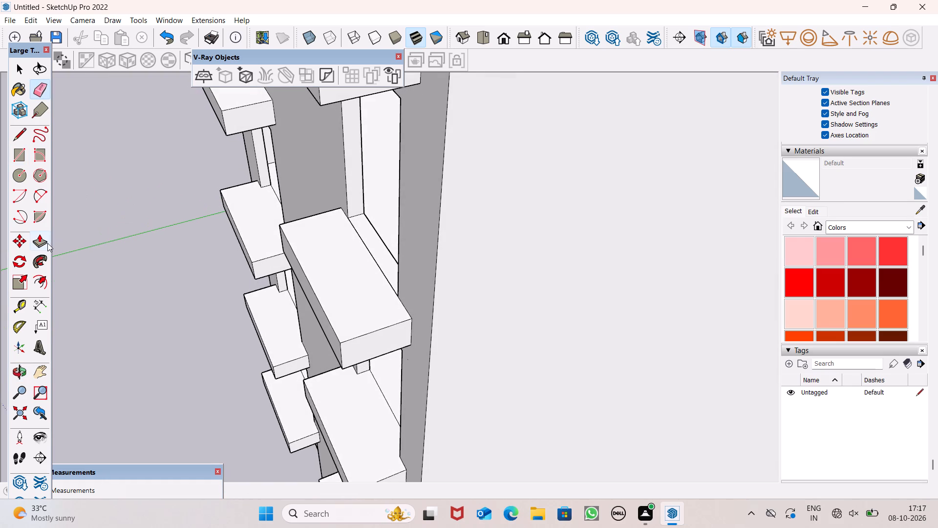
left_click(47, 243)
scroll(239, 246, "up", 5)
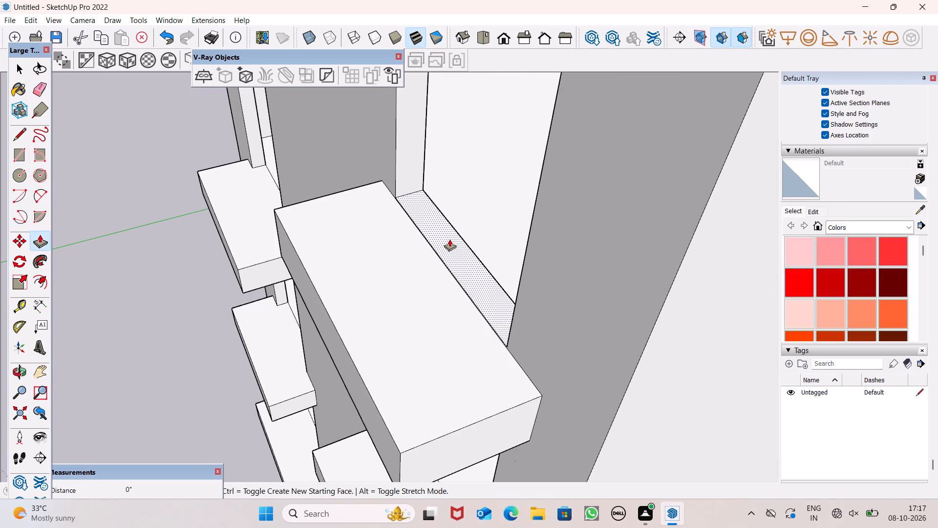
left_click_drag(448, 239, 405, 230)
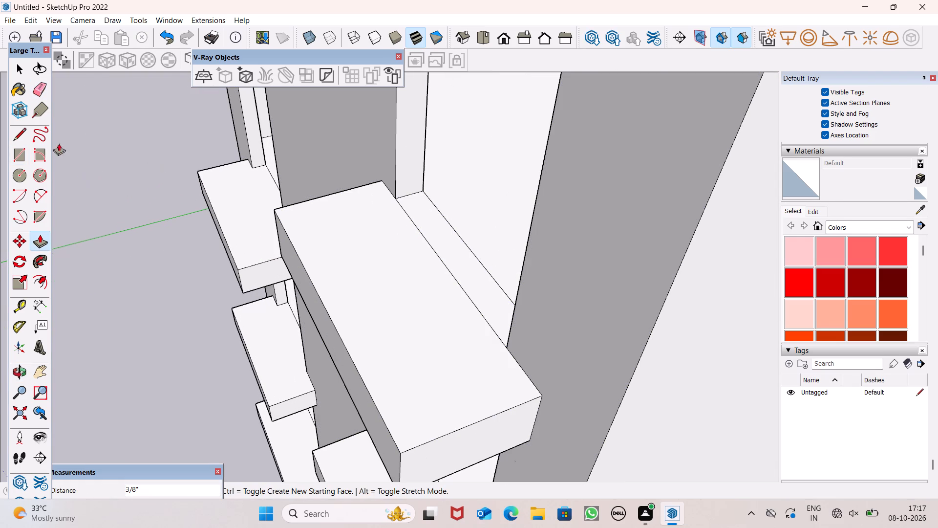
Erase the line between the sill and the canopy top at the fifth storey's right opening.
left_click(34, 99)
left_click_drag(452, 262, 442, 266)
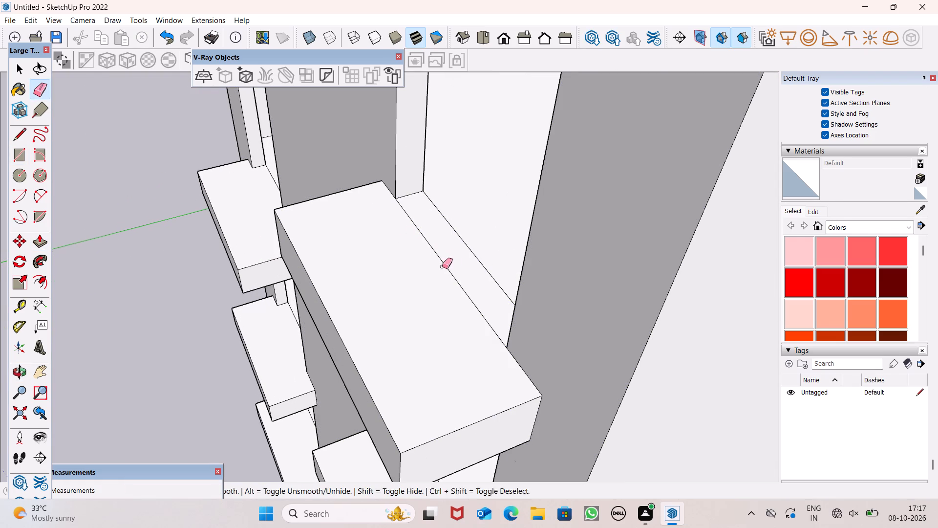
left_click_drag(442, 266, 435, 268)
Lower the sill of the sixth storey's right opening by 3/16" so it is flush with the canopy top.
scroll(438, 232, "down", 5)
middle_click_drag(475, 270, 722, 186)
scroll(613, 170, "down", 10)
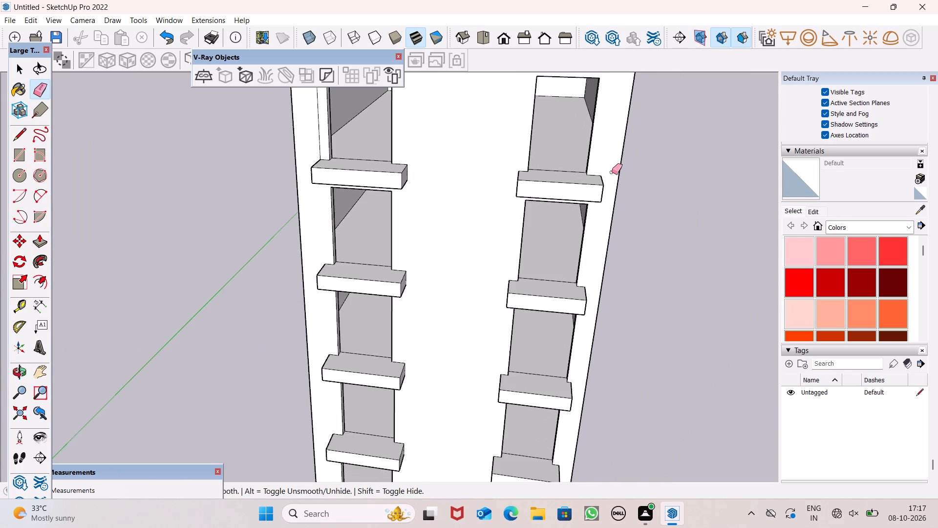
middle_click_drag(616, 177, 590, 236)
scroll(568, 256, "down", 3)
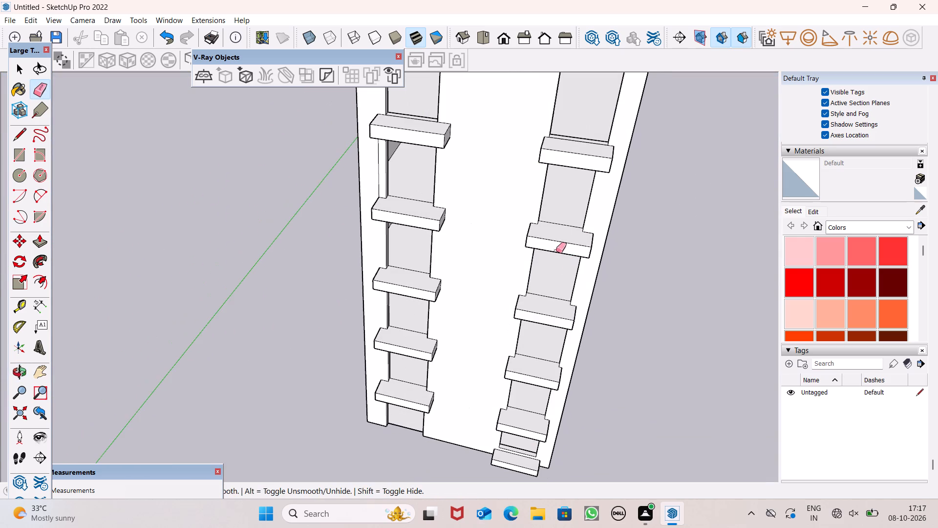
scroll(581, 165, "up", 4)
middle_click_drag(587, 164, 478, 264)
scroll(479, 264, "up", 1)
scroll(286, 154, "up", 5)
scroll(298, 174, "down", 4)
middle_click_drag(354, 202, 186, 114)
scroll(325, 263, "up", 5)
scroll(411, 299, "up", 7)
middle_click_drag(458, 300, 631, 351)
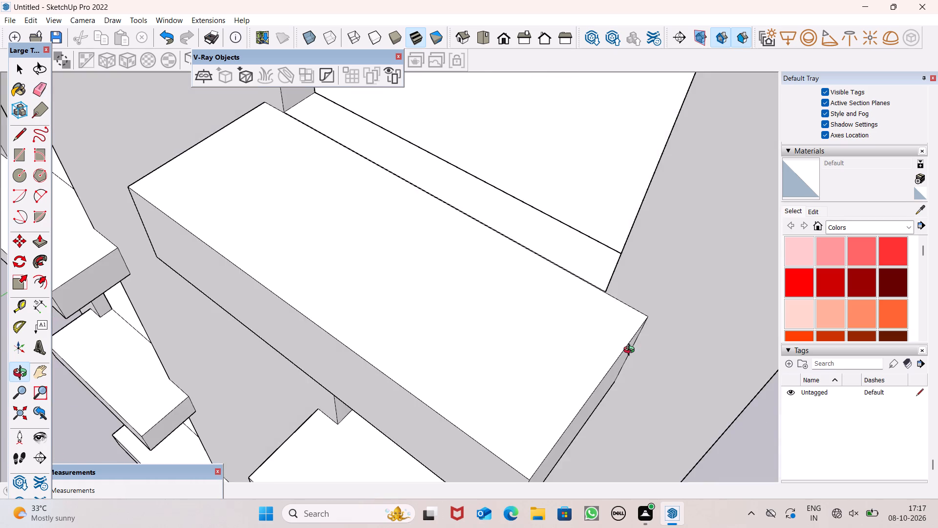
middle_click_drag(631, 351, 639, 249)
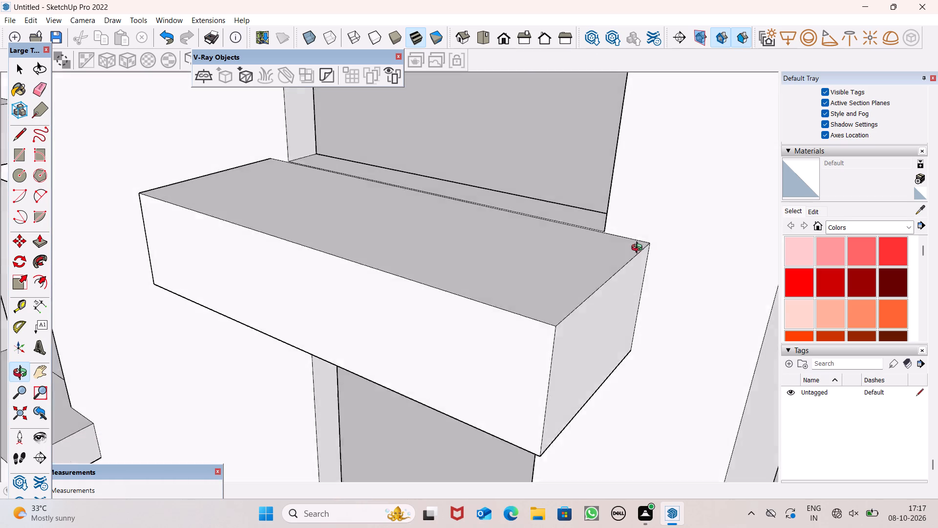
middle_click_drag(639, 249, 643, 283)
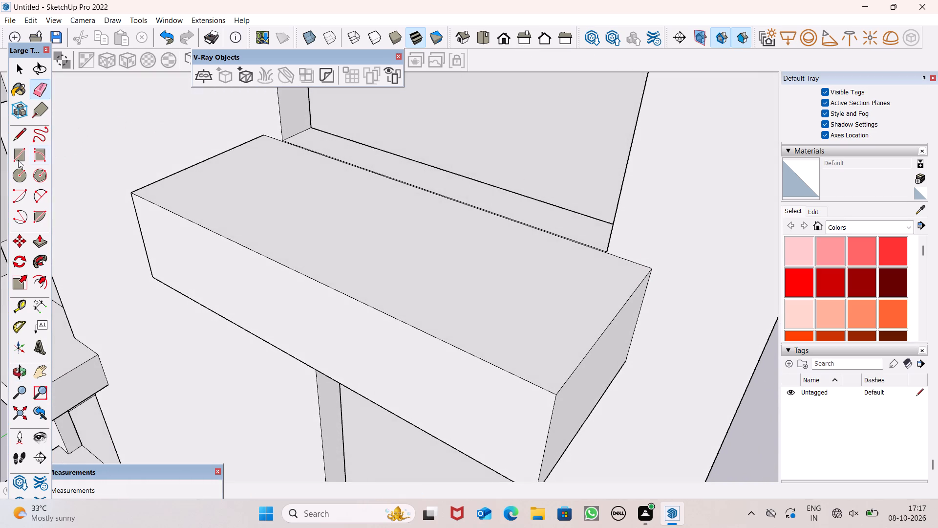
left_click_drag(39, 241, 44, 239)
left_click_drag(471, 185, 452, 198)
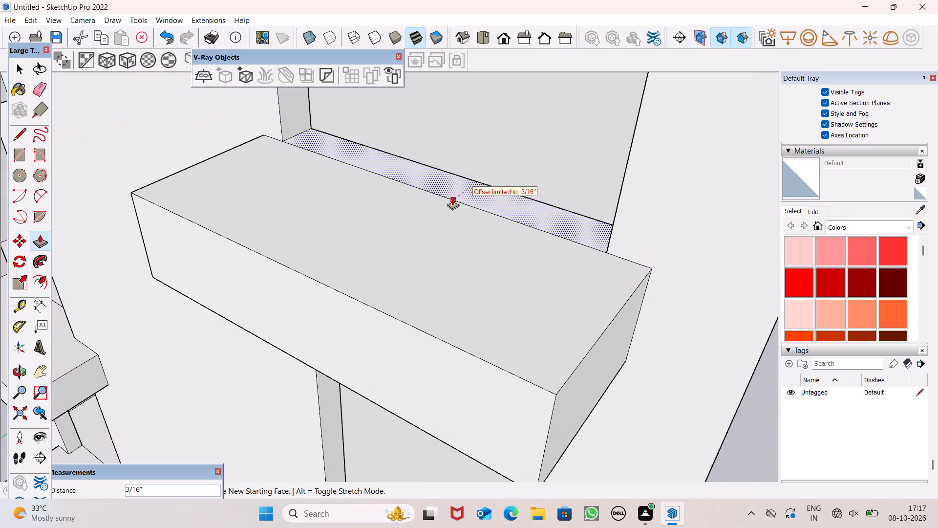
left_click_drag(452, 198, 445, 200)
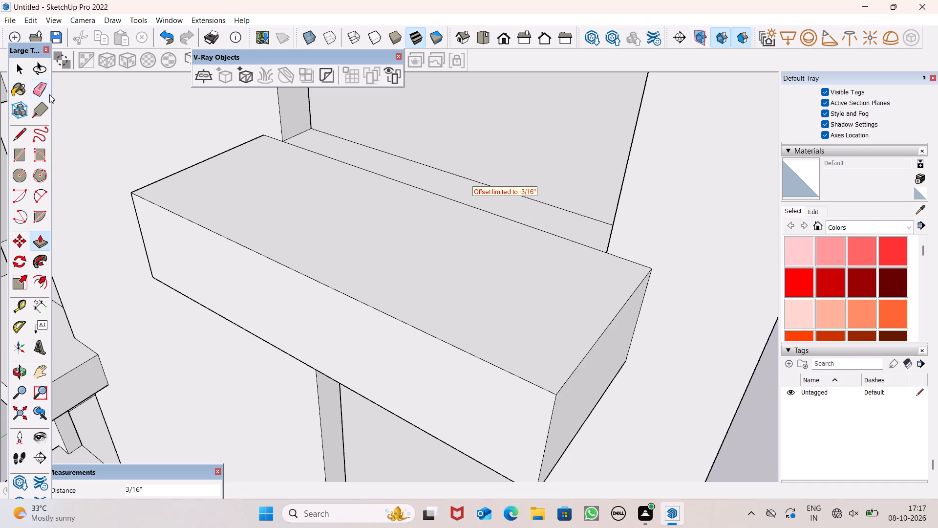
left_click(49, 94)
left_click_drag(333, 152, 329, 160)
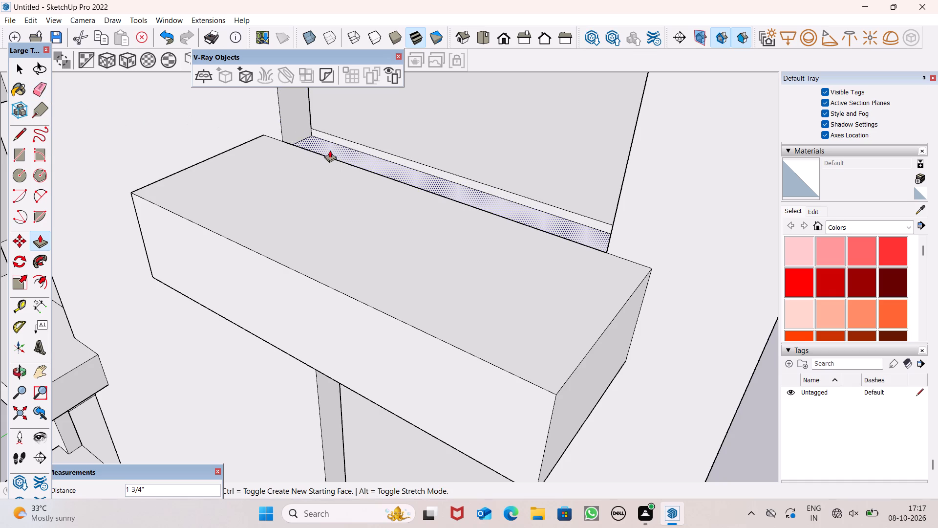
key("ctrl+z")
Erase the line between the sill and the canopy top at the sixth storey's right opening.
left_click(43, 86)
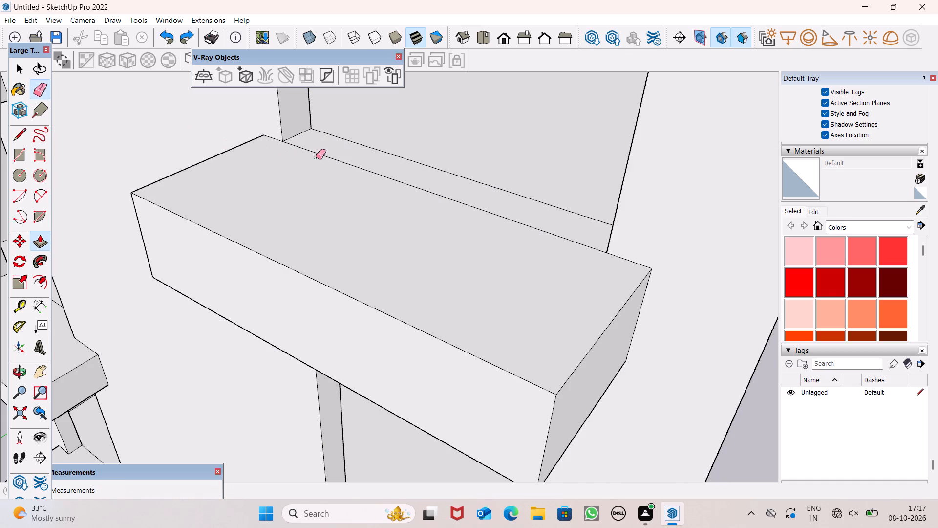
left_click(320, 155)
Lower the sill of the sixth storey's left opening by 3/16" so it is flush with the canopy top.
scroll(373, 144, "down", 4)
scroll(503, 143, "down", 9)
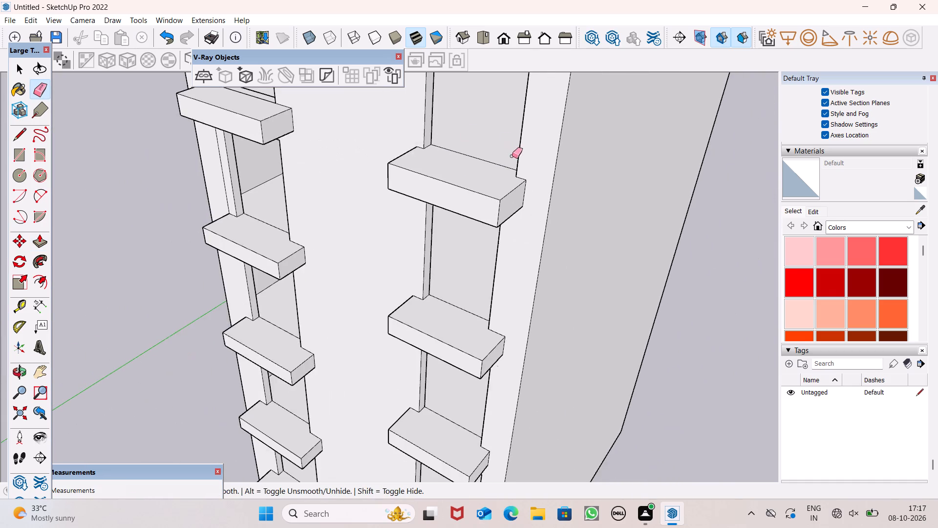
middle_click_drag(479, 173, 609, 193)
scroll(357, 123, "down", 7)
scroll(297, 122, "up", 14)
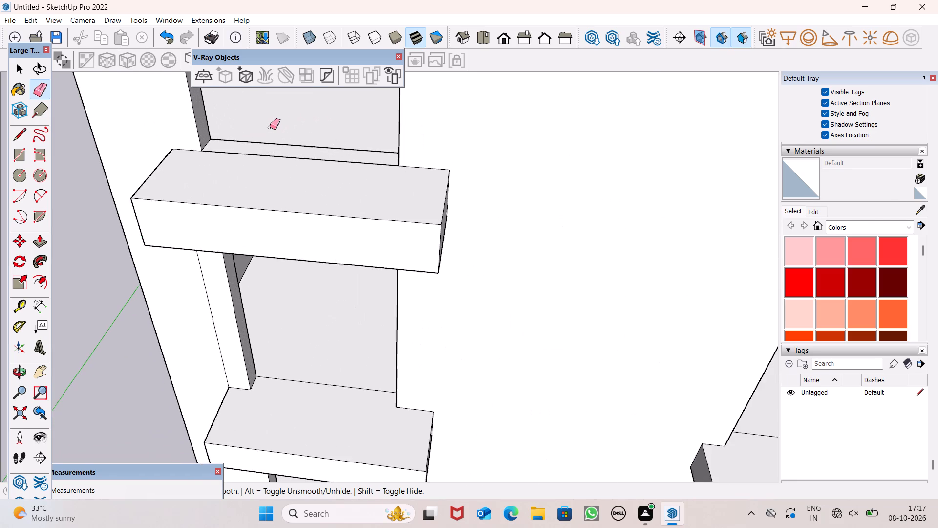
middle_click_drag(248, 163, 197, 179)
scroll(236, 197, "up", 1)
left_click(43, 239)
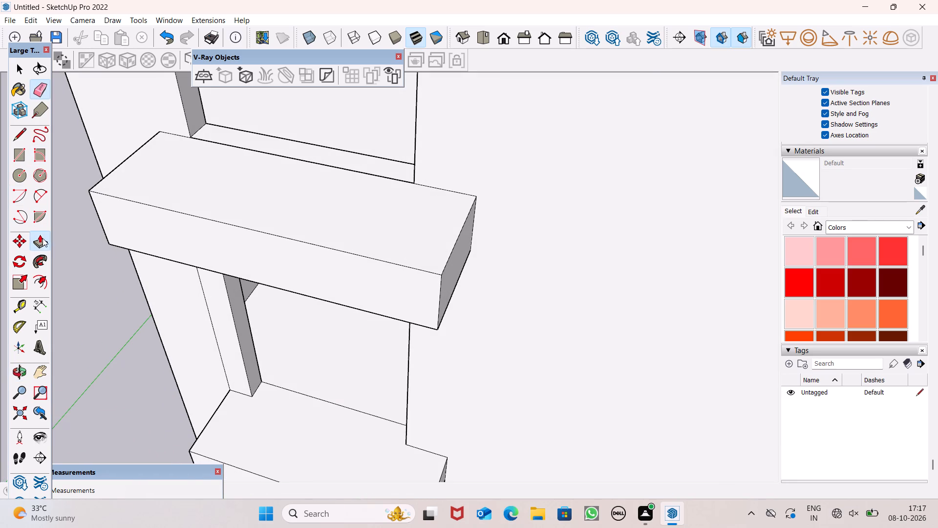
scroll(278, 133, "up", 5)
left_click_drag(266, 151, 236, 175)
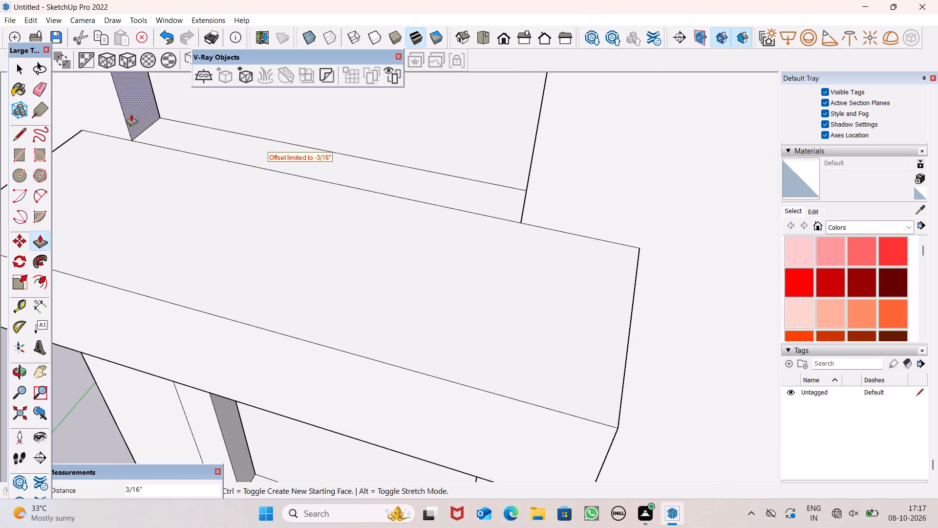
Erase the line between the sill and the canopy top at the sixth storey's left opening.
left_click(63, 97)
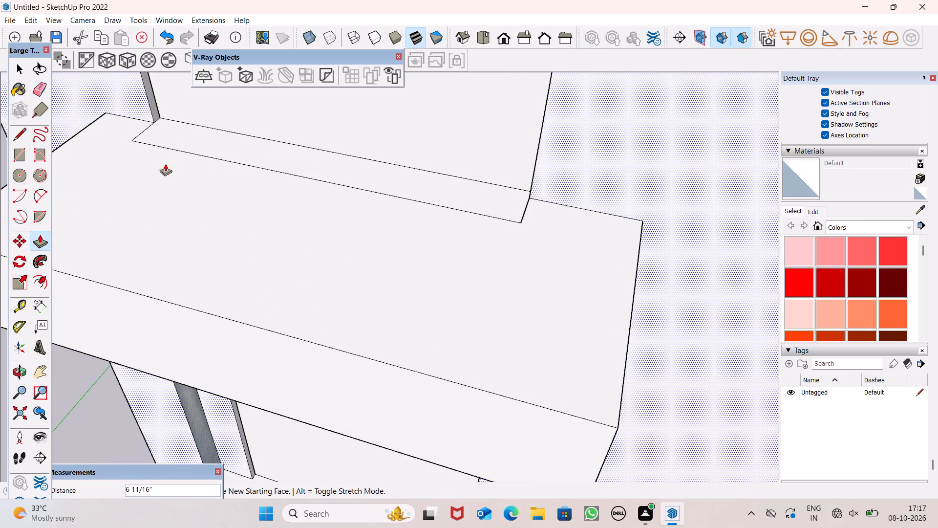
key("space")
left_click(37, 91)
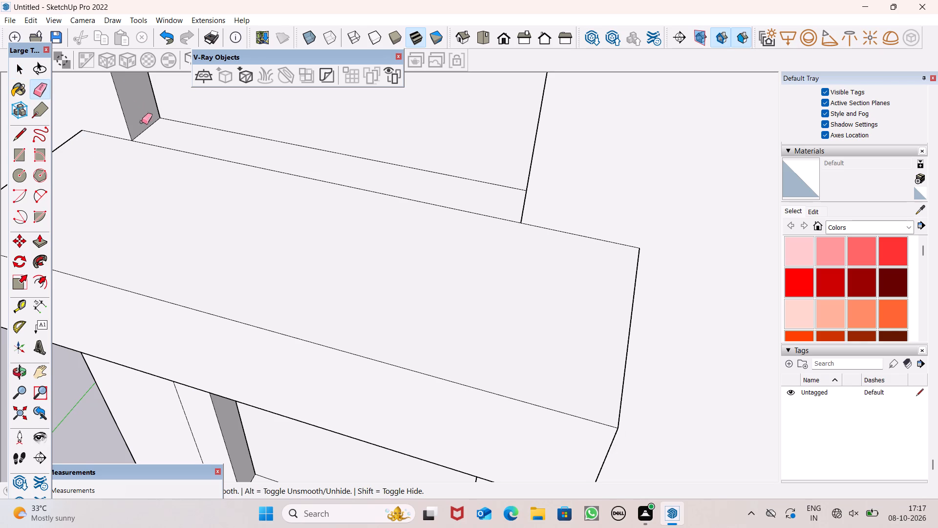
left_click_drag(167, 152, 174, 149)
key("space")
key("space")
Erase the uppermost pair of leftover slab lines on the building's left side wall.
scroll(194, 150, "down", 3)
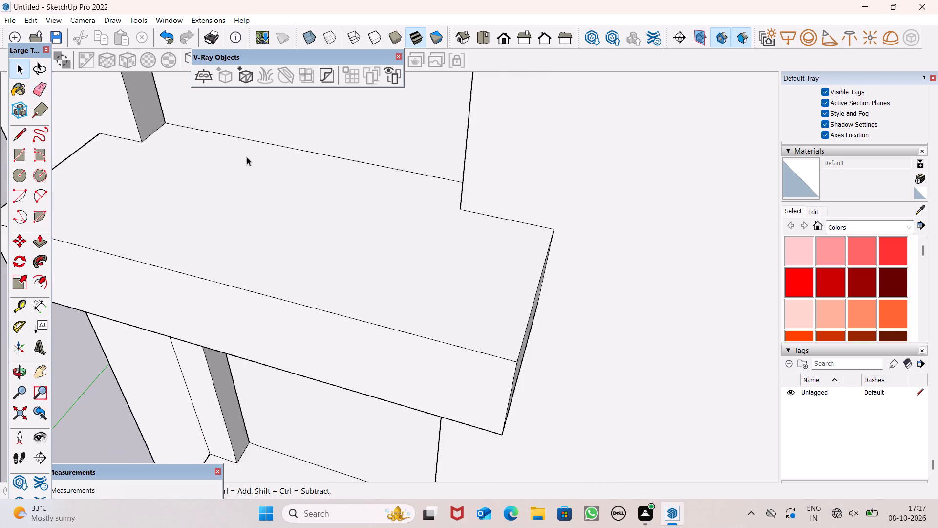
scroll(321, 164, "down", 10)
middle_click_drag(448, 207, 753, 231)
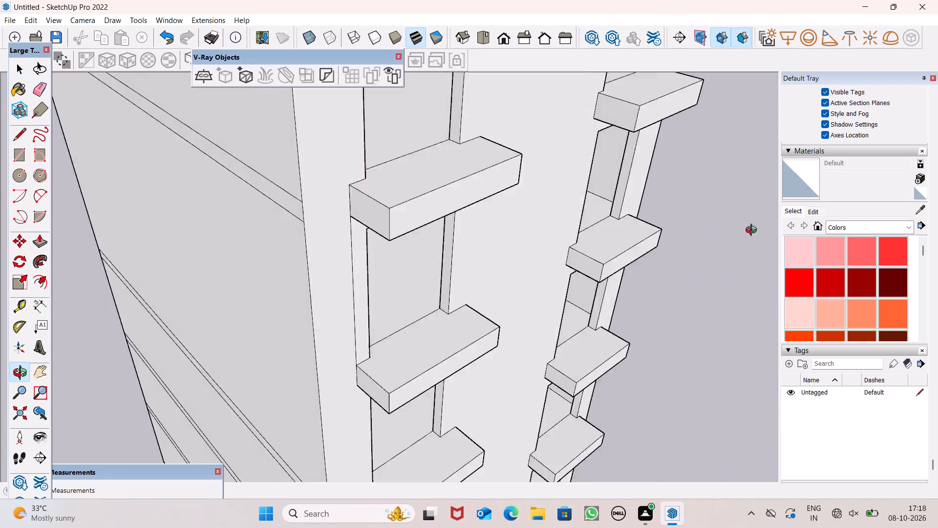
middle_click_drag(753, 231, 540, 143)
scroll(559, 133, "down", 9)
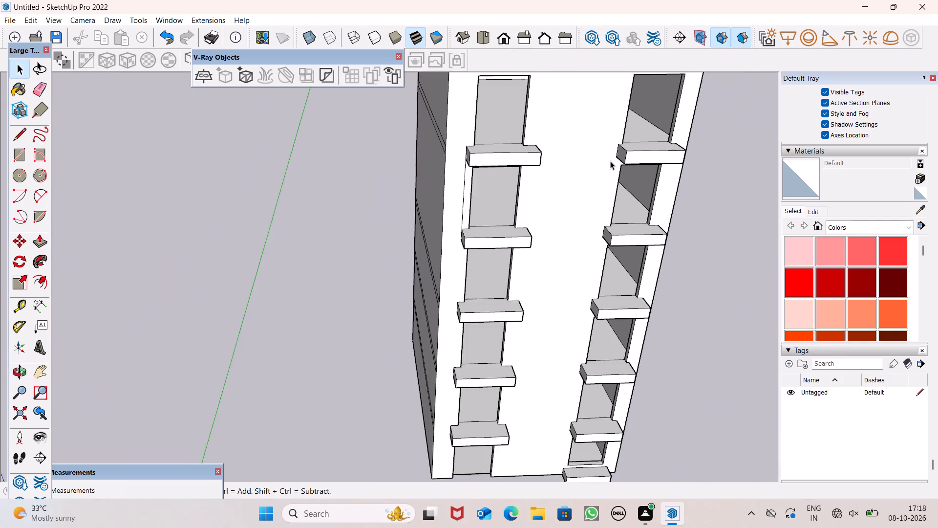
scroll(610, 161, "down", 7)
middle_click_drag(613, 162, 816, 162)
middle_click_drag(394, 154, 543, 147)
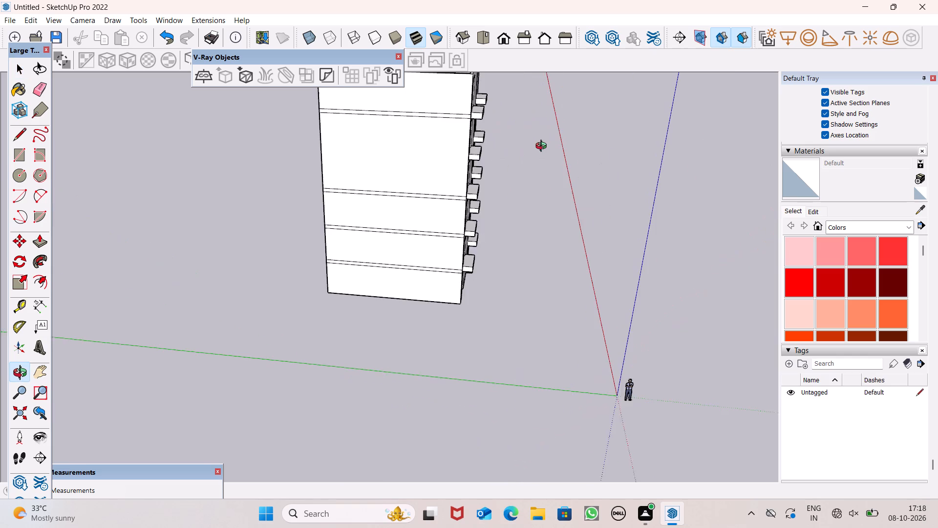
middle_click_drag(543, 147, 544, 145)
scroll(406, 111, "up", 1)
left_click(36, 84)
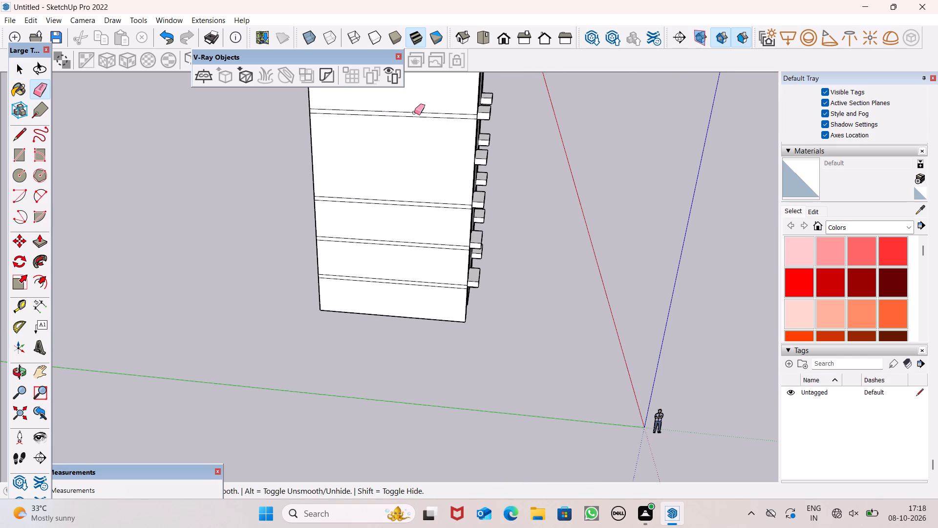
left_click(414, 112)
left_click(417, 115)
left_click(418, 115)
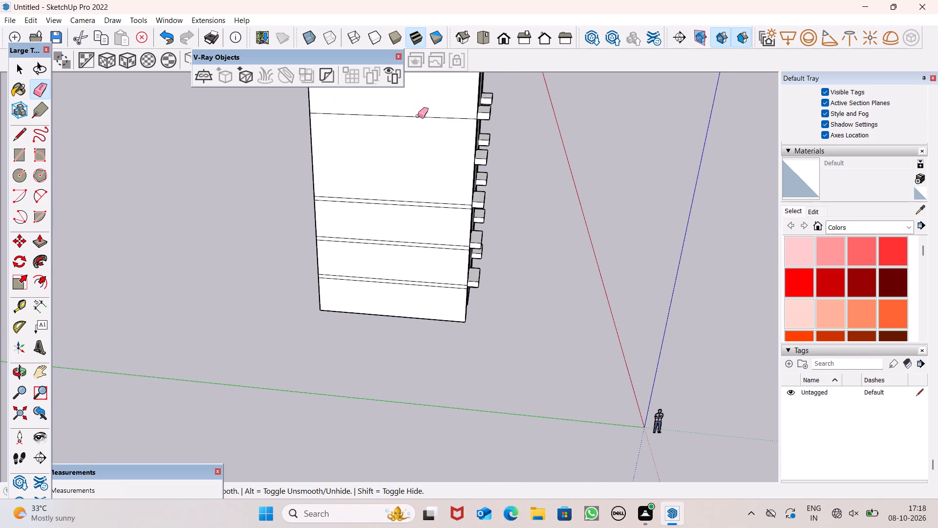
left_click_drag(414, 112, 411, 122)
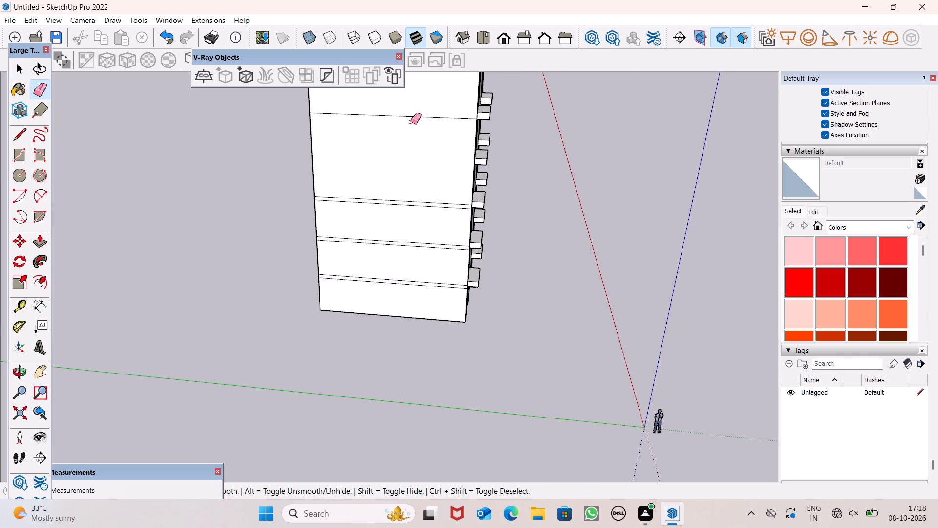
left_click_drag(411, 122, 411, 122)
Erase the remaining leftover slab lines on the lower storeys of the left side wall.
scroll(401, 123, "down", 4)
middle_click_drag(431, 143, 37, 88)
middle_click_drag(430, 145, 444, 125)
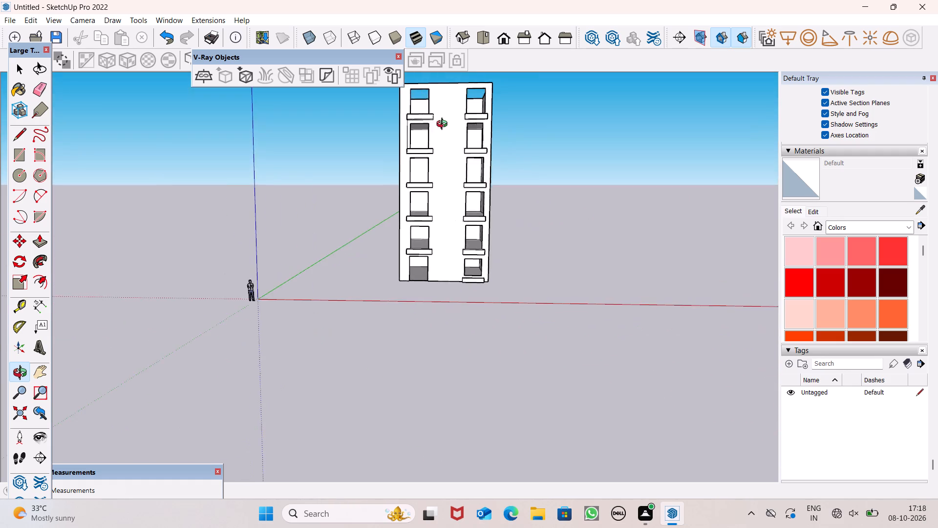
middle_click_drag(444, 125, 766, 154)
middle_click_drag(434, 245, 5, 185)
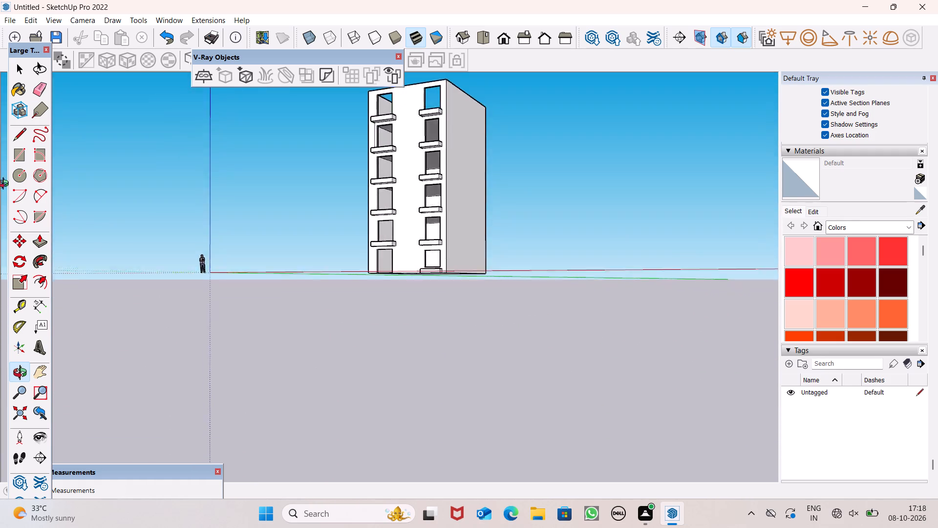
middle_click_drag(5, 185, 497, 220)
scroll(360, 203, "up", 5)
left_click_drag(369, 164, 369, 170)
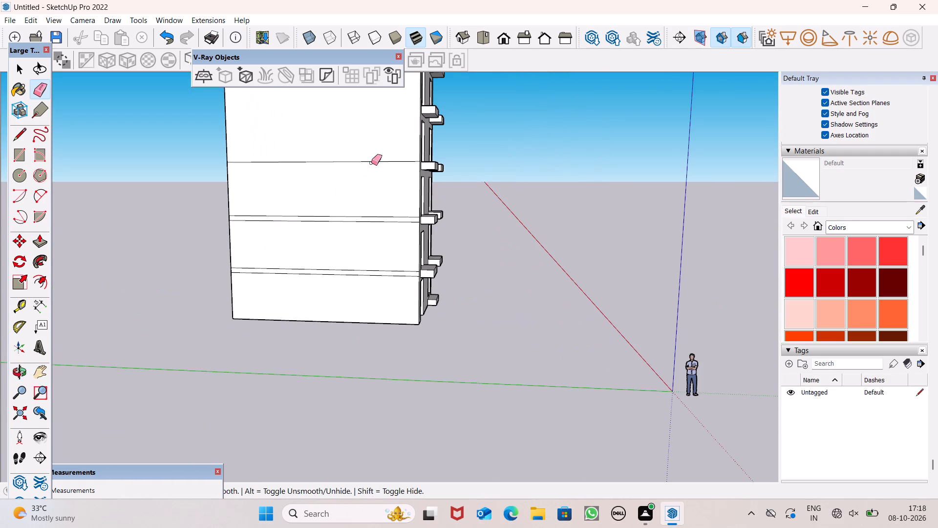
left_click_drag(374, 156, 371, 165)
left_click_drag(368, 215, 366, 234)
left_click_drag(357, 257, 351, 304)
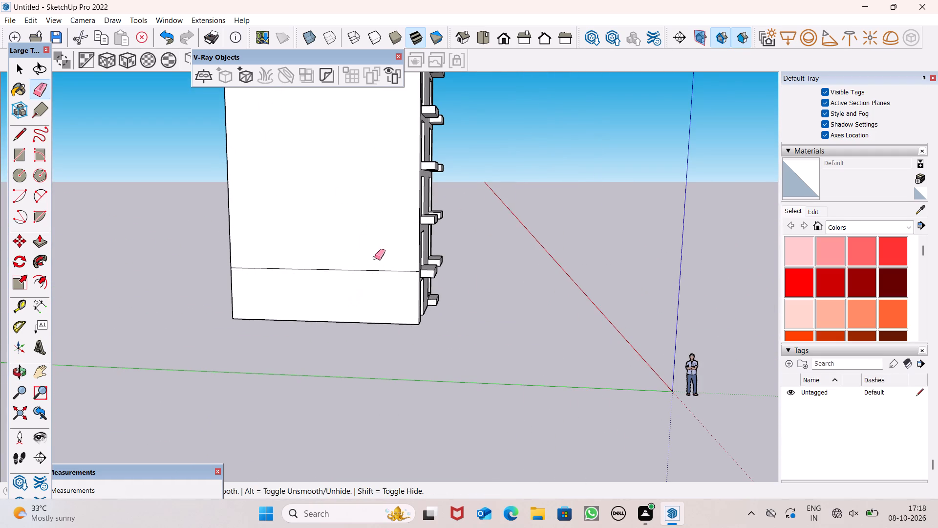
left_click_drag(374, 259, 373, 280)
Erase all five pairs of leftover slab lines across the building's rear wall.
scroll(420, 228, "down", 4)
scroll(420, 228, "up", 1)
scroll(421, 230, "down", 1)
middle_click_drag(440, 244, 0, 242)
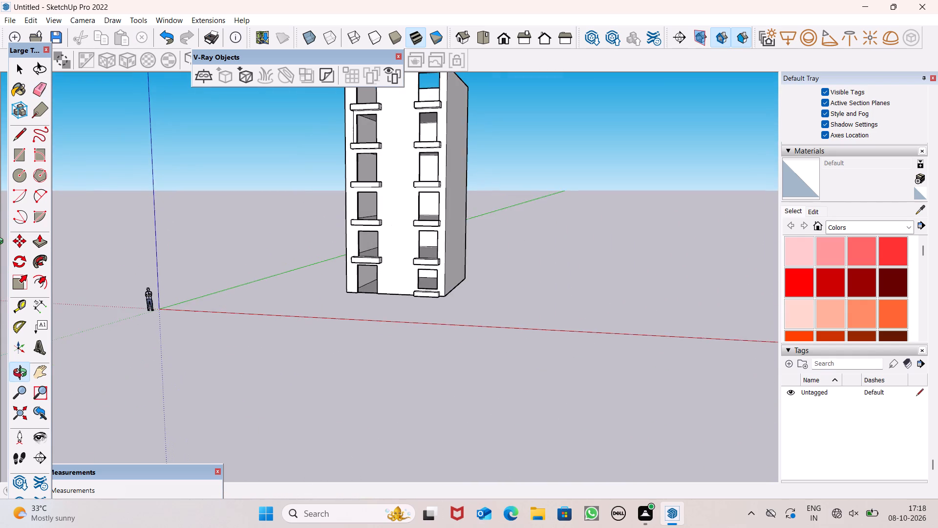
middle_click_drag(0, 242, 11, 235)
middle_click_drag(348, 235, 871, 255)
middle_click_drag(392, 230, 710, 249)
scroll(710, 245, "up", 1)
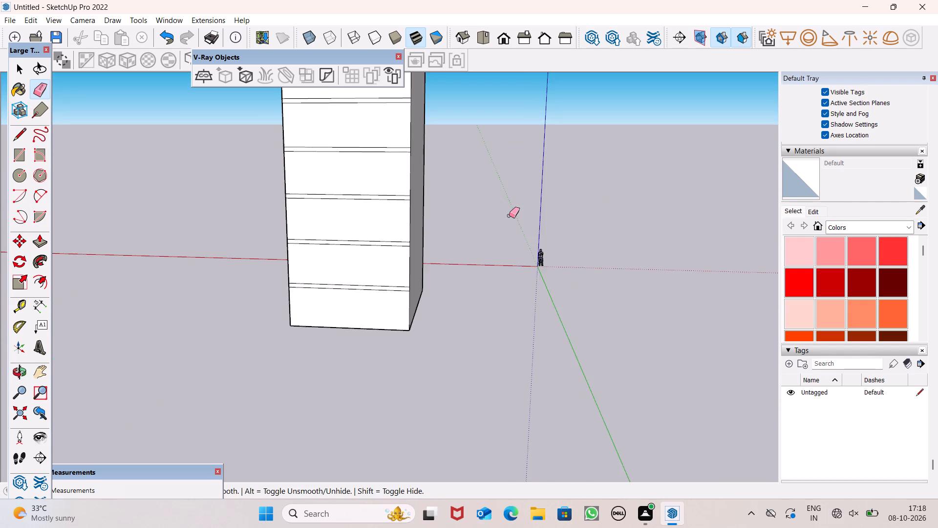
scroll(493, 227, "down", 5)
scroll(407, 146, "up", 4)
left_click_drag(405, 127, 374, 225)
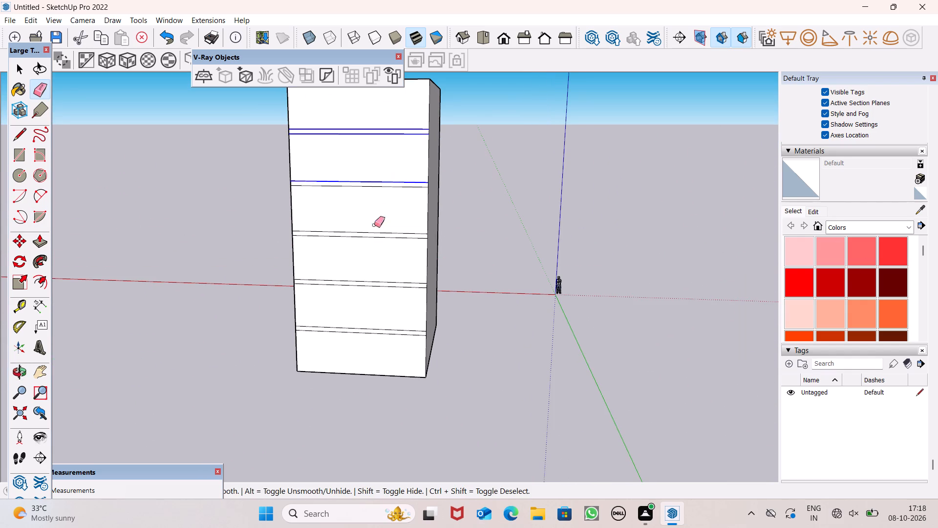
left_click_drag(374, 225, 323, 337)
Inspect the outer walls and front facade of the whole building after the edge cleanup.
scroll(433, 251, "down", 6)
middle_click_drag(546, 274, 0, 192)
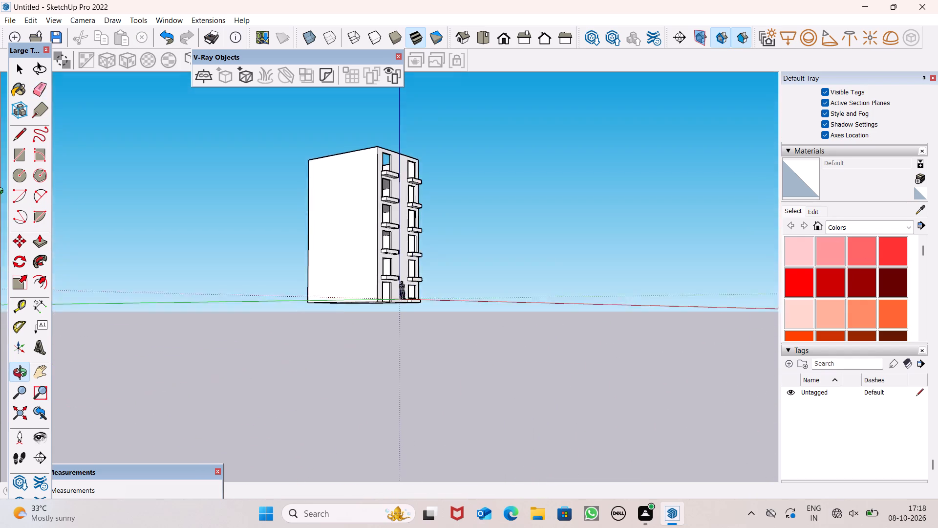
middle_click_drag(0, 192, 46, 170)
middle_click_drag(546, 155, 233, 224)
scroll(415, 213, "up", 6)
key("space")
scroll(473, 188, "down", 5)
middle_click_drag(464, 206, 529, 258)
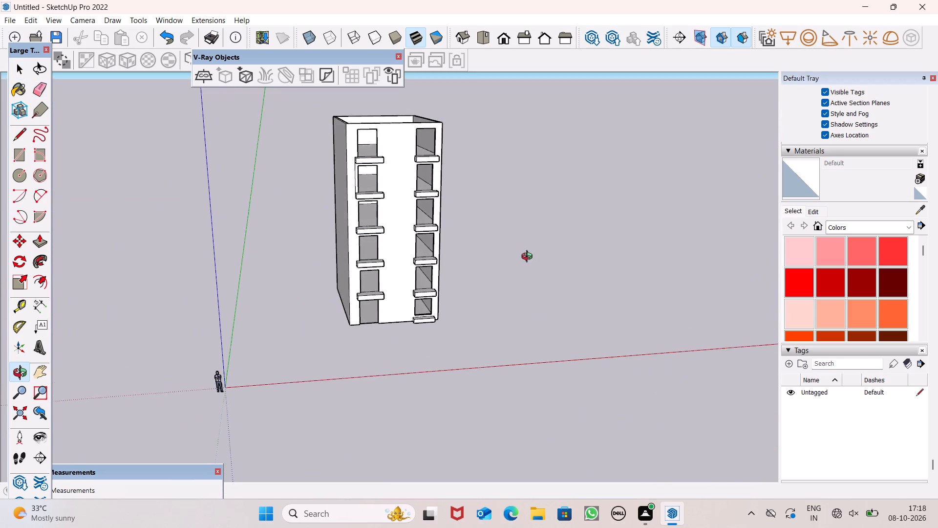
middle_click_drag(529, 258, 520, 248)
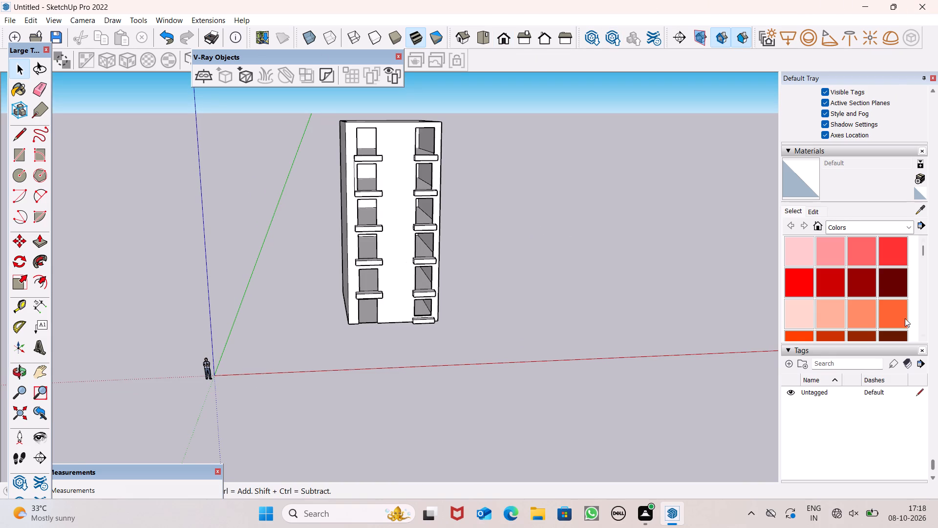
Widen the ground-floor door opening by pushing its right jamb outward about 1' 4" with Push/Pull.
scroll(452, 316, "up", 2)
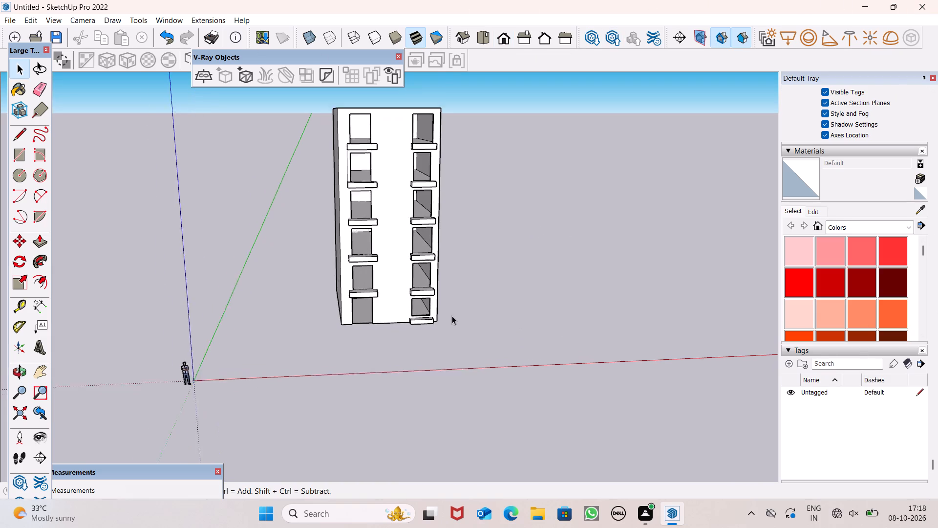
scroll(452, 316, "up", 6)
scroll(387, 313, "up", 4)
scroll(387, 311, "down", 1)
scroll(387, 310, "up", 3)
middle_click_drag(333, 291, 364, 210)
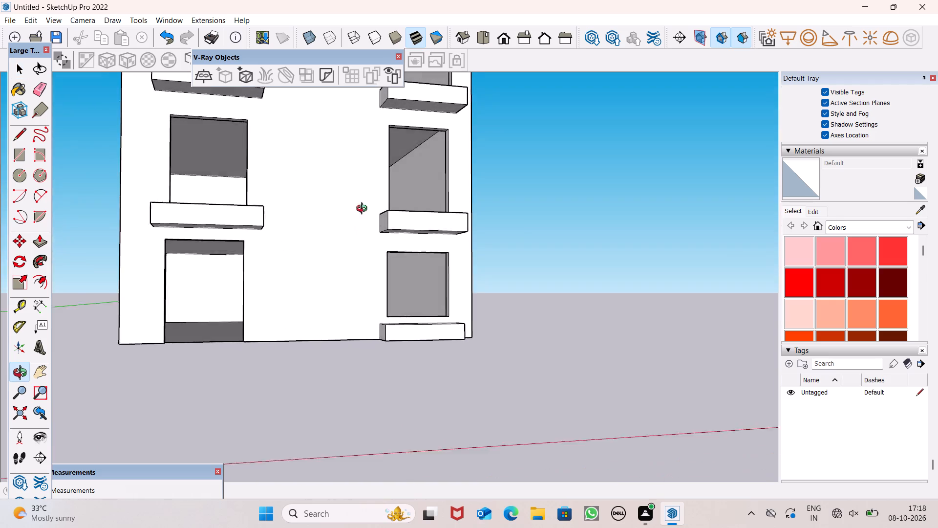
middle_click_drag(364, 210, 352, 206)
left_click(36, 237)
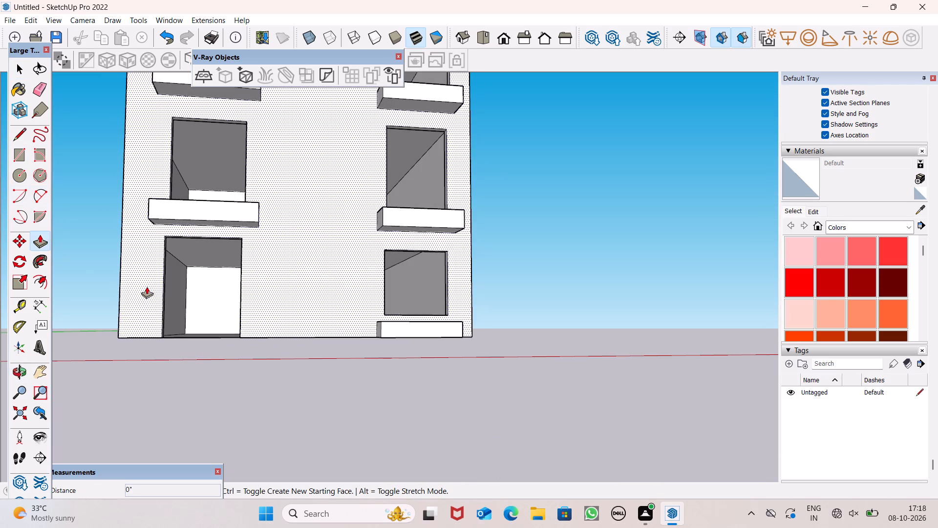
scroll(259, 315, "up", 1)
middle_click_drag(259, 315, 405, 328)
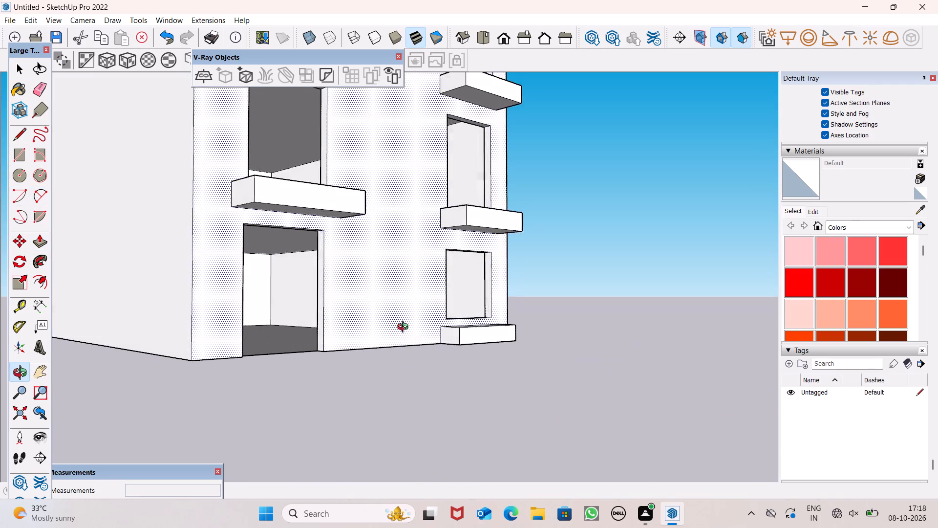
middle_click_drag(405, 328, 412, 370)
scroll(296, 301, "up", 5)
scroll(354, 308, "down", 3)
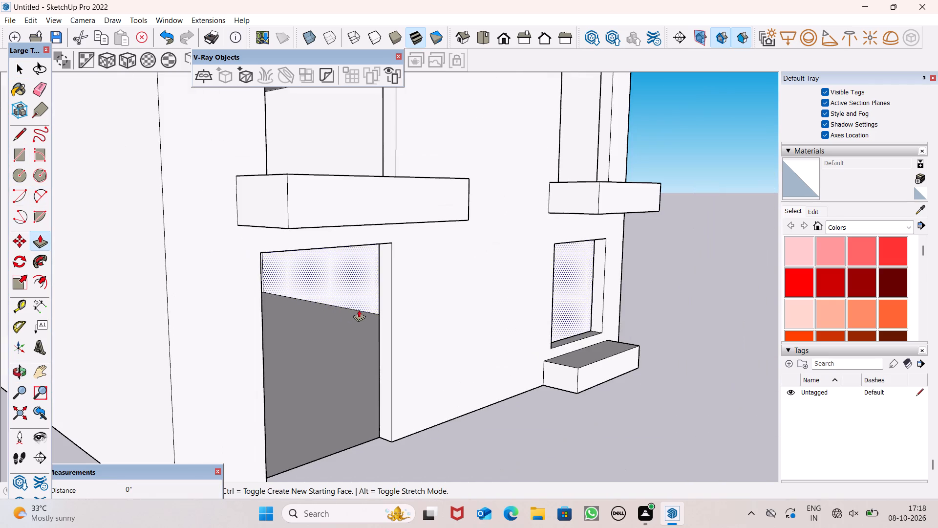
left_click_drag(385, 311, 408, 310)
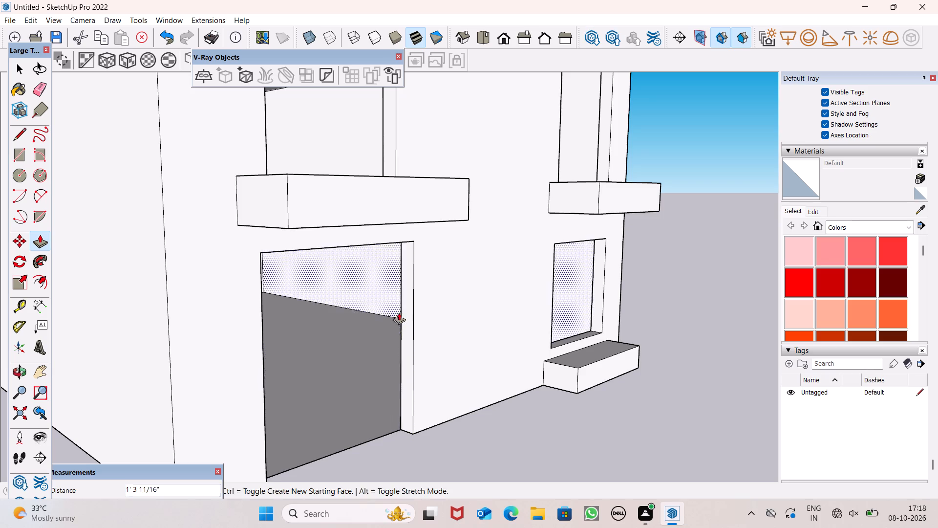
Push the left jamb of the ground-floor door opening slightly outward to widen it on that side too.
middle_click_drag(380, 357, 79, 346)
scroll(79, 348, "up", 1)
left_click_drag(113, 322, 108, 319)
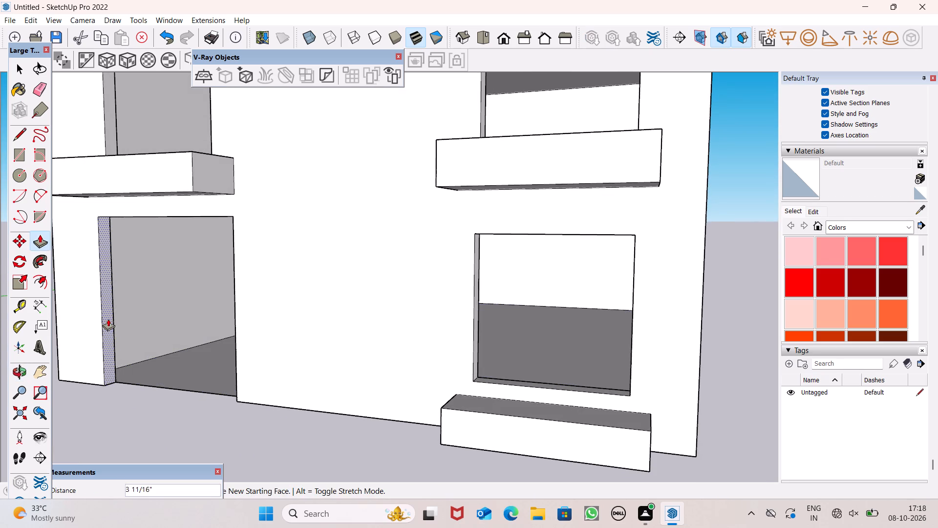
left_click_drag(108, 319, 105, 317)
key("space")
Examine the widened ground-floor doorway and the whole front facade with its openings and canopies.
scroll(333, 292, "down", 5)
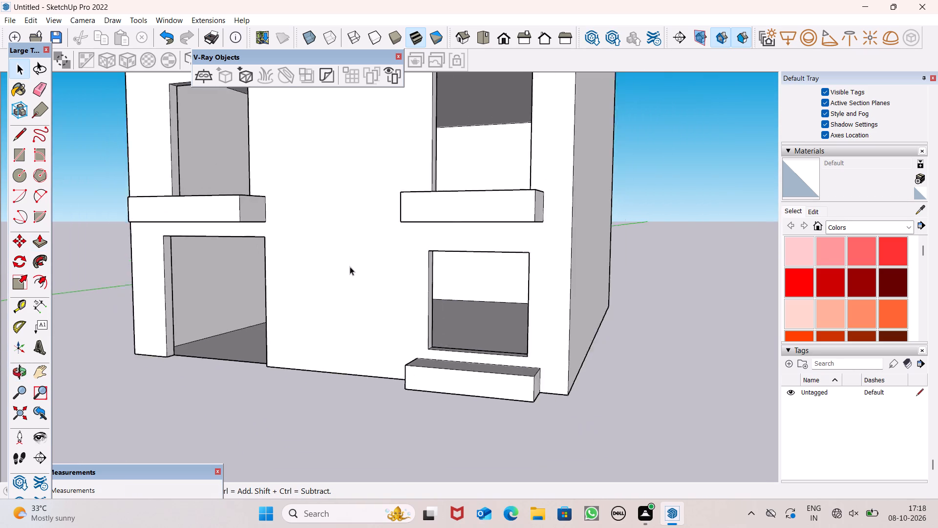
scroll(350, 266, "down", 2)
middle_click_drag(358, 281, 448, 313)
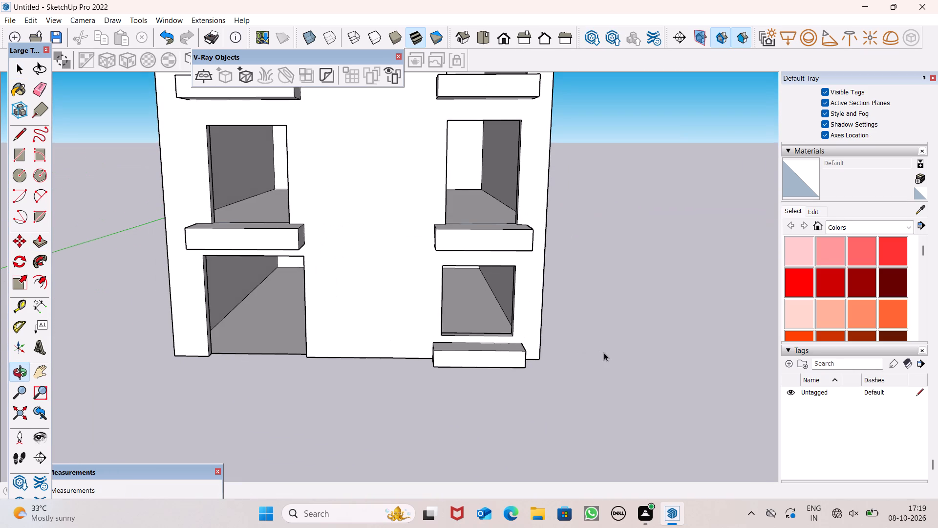
left_click(604, 352)
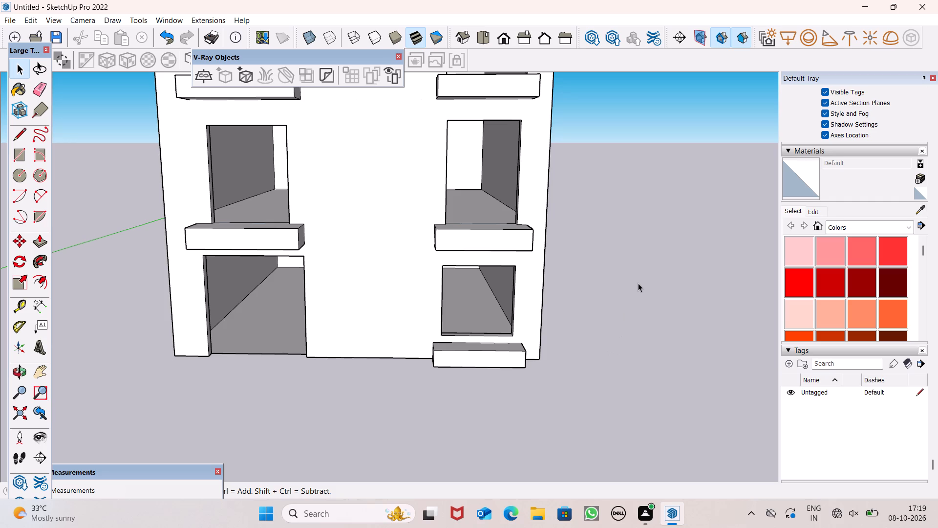
scroll(629, 283, "down", 6)
scroll(480, 279, "down", 7)
middle_click_drag(533, 282, 567, 441)
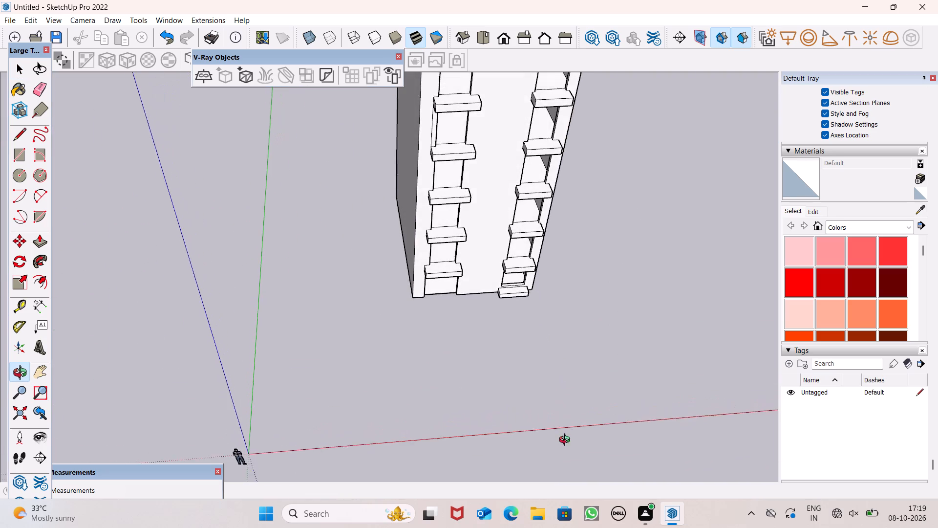
middle_click_drag(567, 441, 577, 428)
scroll(496, 300, "down", 1)
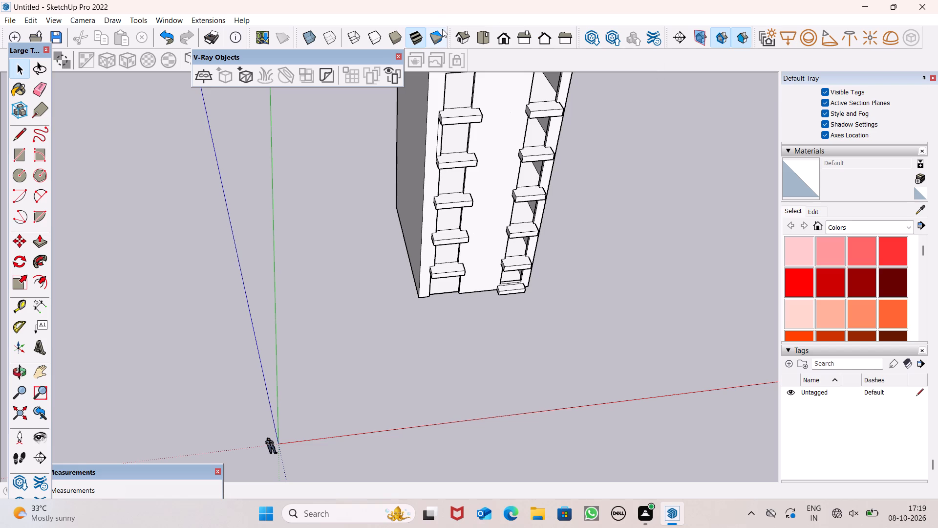
scroll(443, 219, "down", 4)
scroll(565, 212, "up", 4)
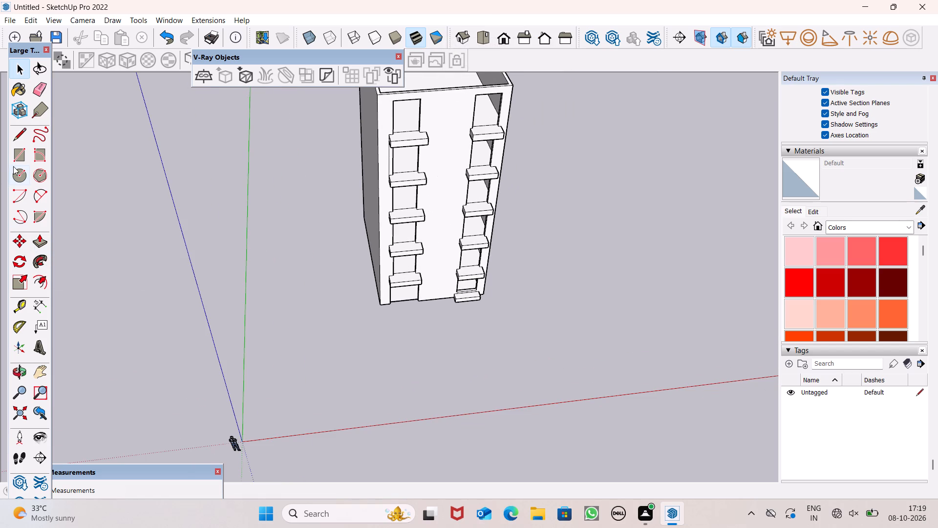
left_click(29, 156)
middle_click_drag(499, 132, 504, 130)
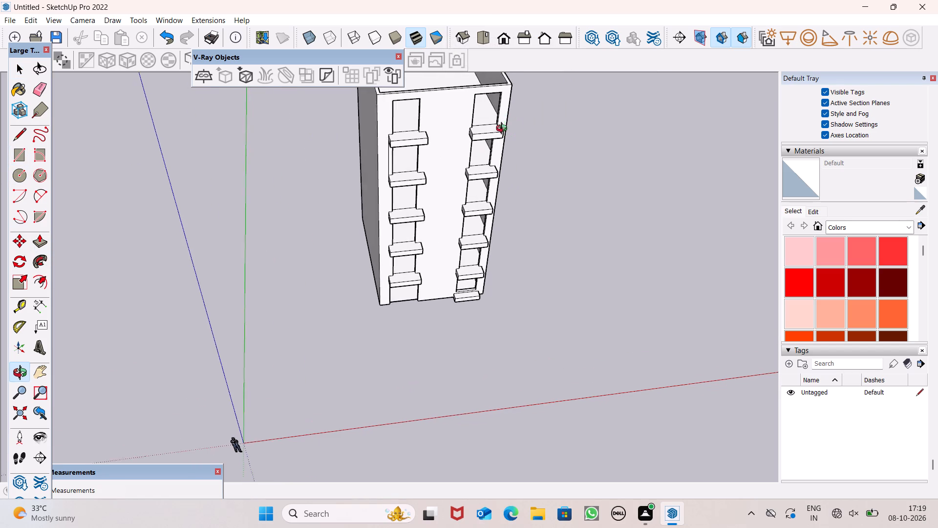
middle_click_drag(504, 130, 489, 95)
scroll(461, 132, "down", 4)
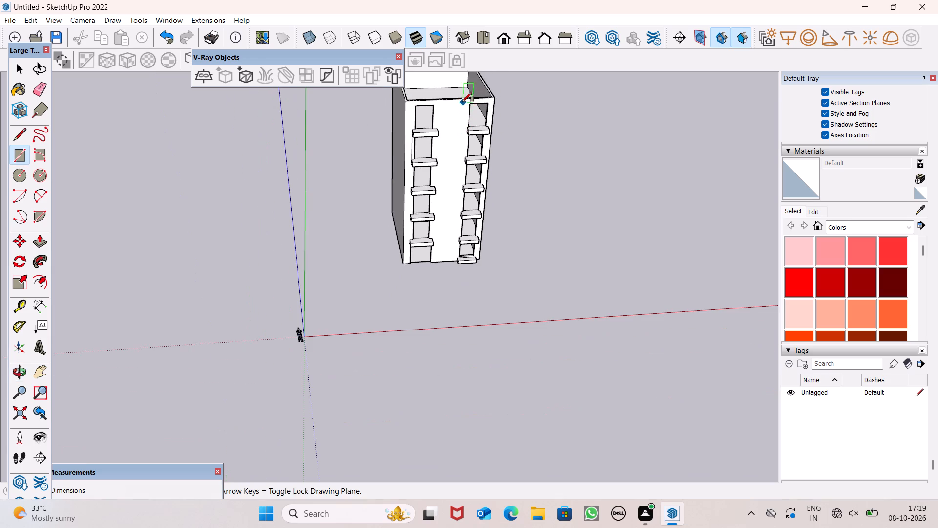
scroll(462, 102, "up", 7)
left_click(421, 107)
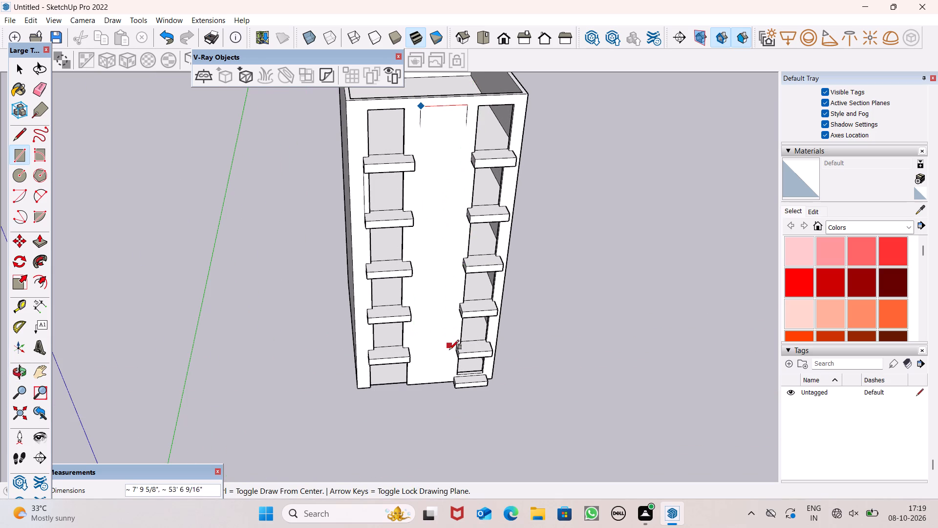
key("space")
Draw a narrow vertical rectangle about 53' 3" tall and 4" wide on the front wall between the two columns of openings.
middle_click_drag(461, 338, 305, 304)
scroll(301, 302, "up", 1)
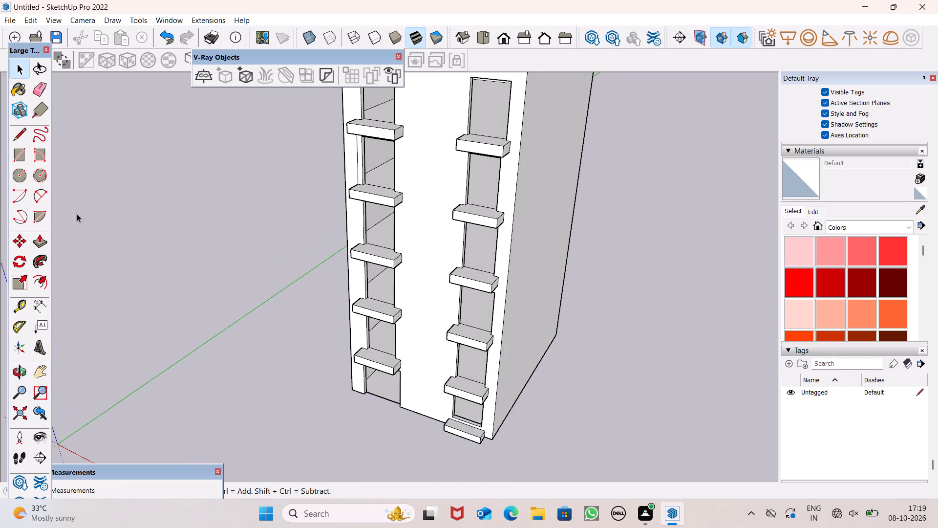
left_click(22, 151)
middle_click_drag(430, 221, 537, 286)
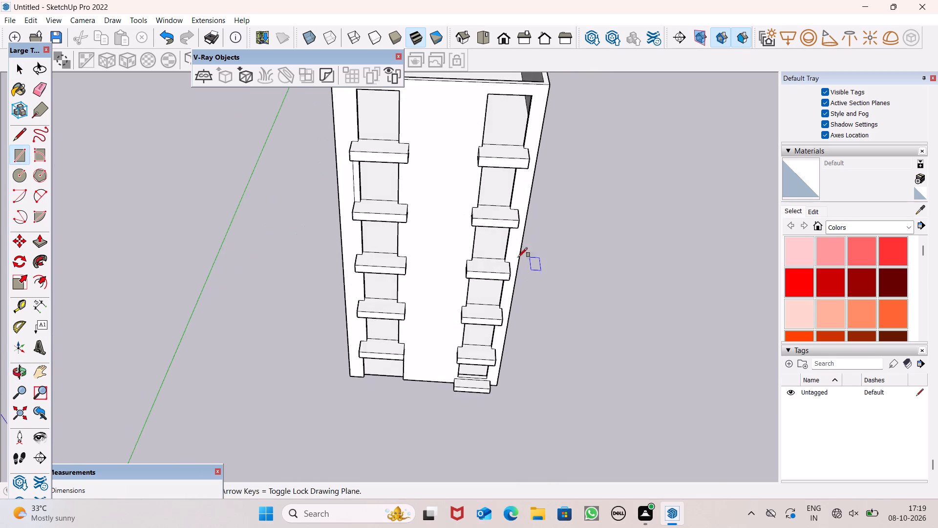
scroll(494, 228, "down", 4)
scroll(474, 153, "up", 8)
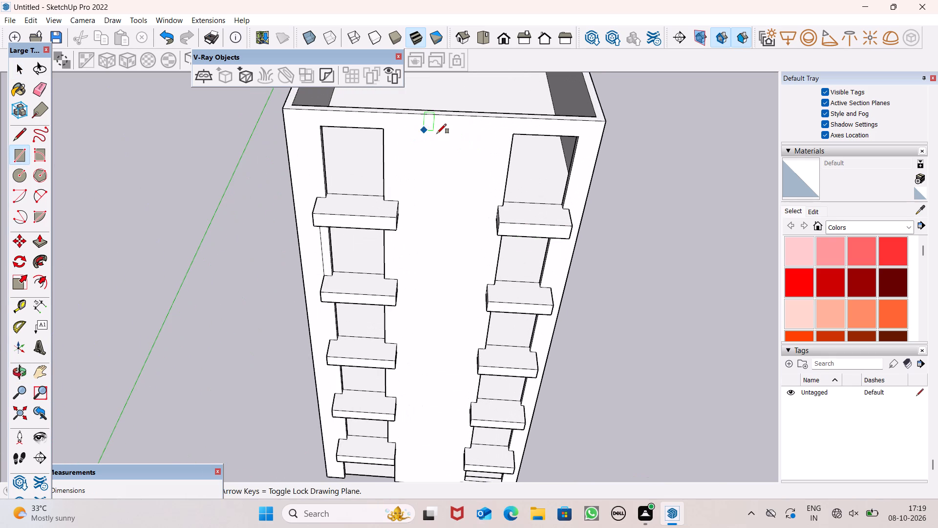
middle_click_drag(431, 159, 431, 159)
scroll(431, 159, "up", 1)
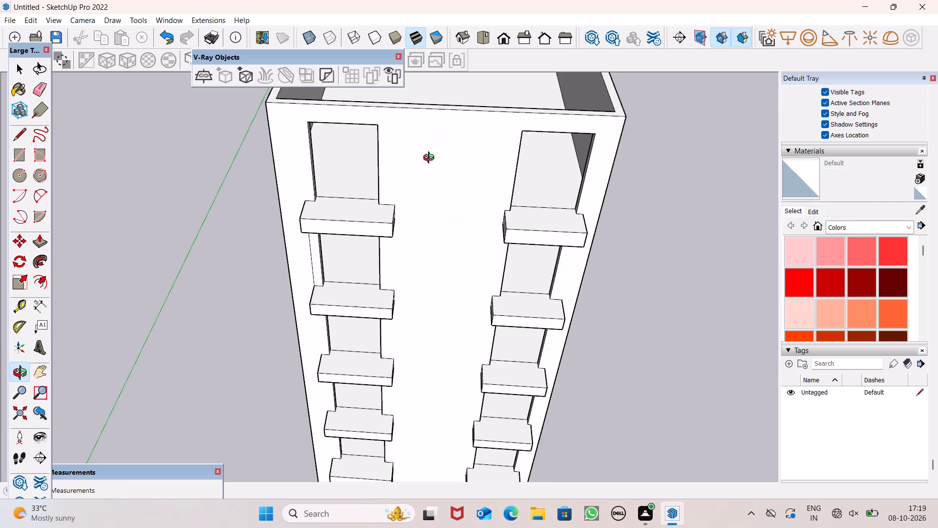
middle_click_drag(431, 159, 455, 78)
scroll(474, 155, "down", 3)
scroll(498, 127, "up", 1)
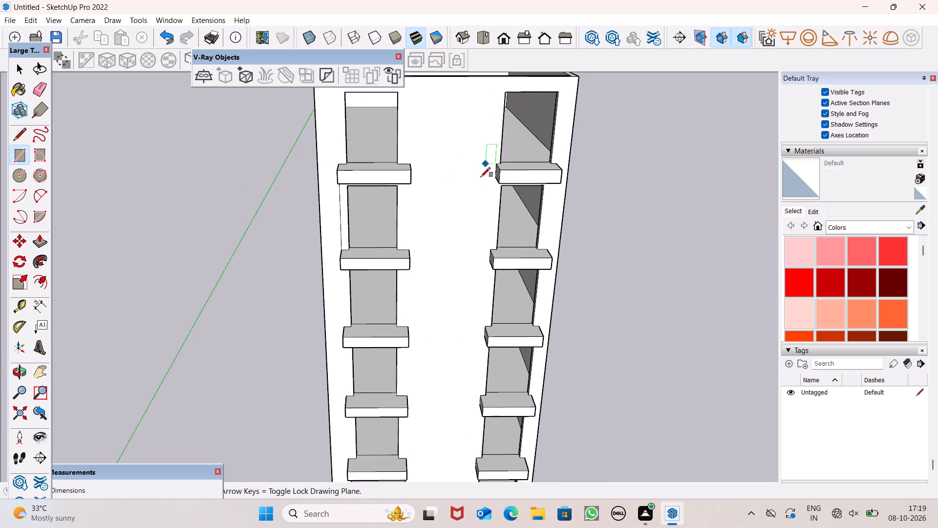
scroll(477, 187, "down", 2)
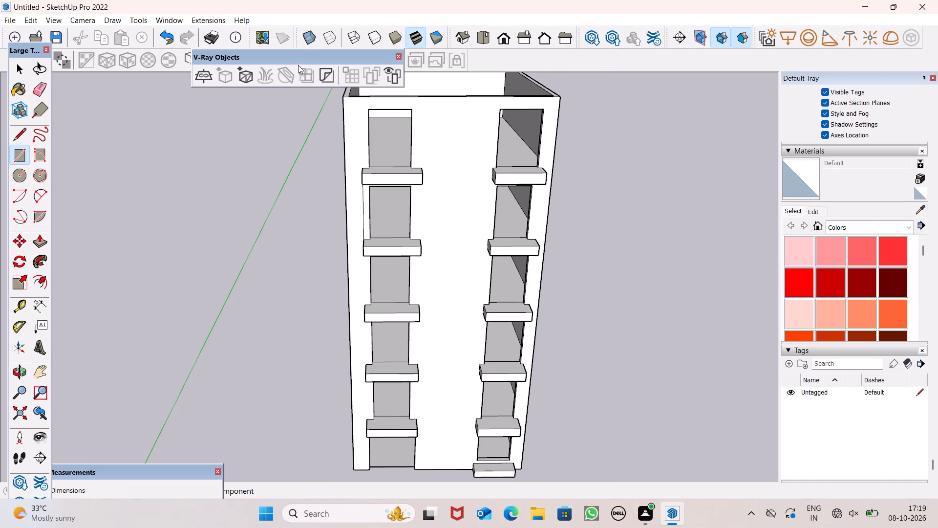
scroll(481, 119, "up", 2)
scroll(481, 119, "down", 1)
scroll(481, 119, "up", 8)
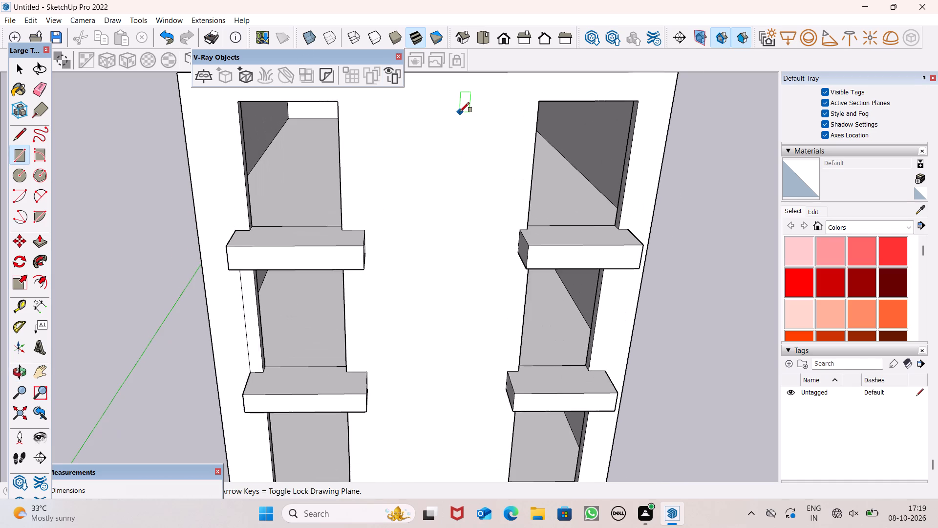
scroll(411, 130, "down", 3)
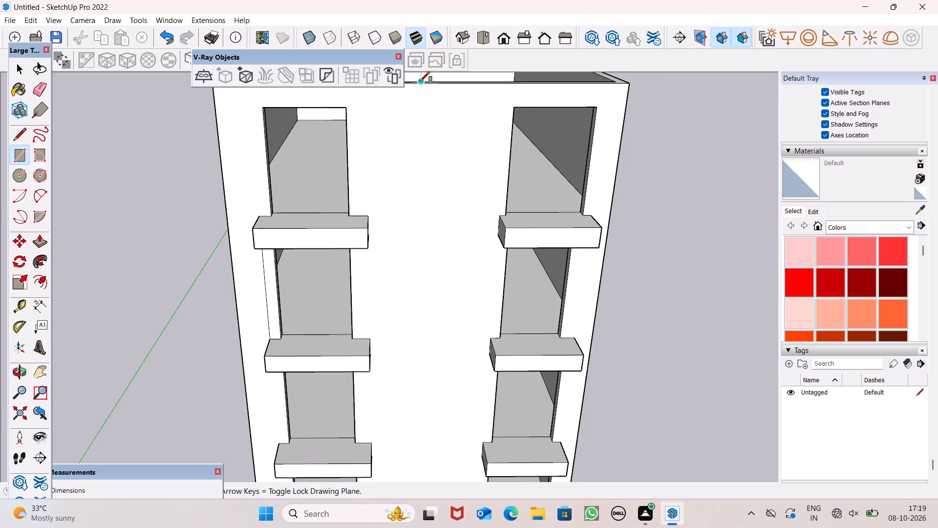
scroll(420, 81, "up", 6)
scroll(380, 106, "up", 5)
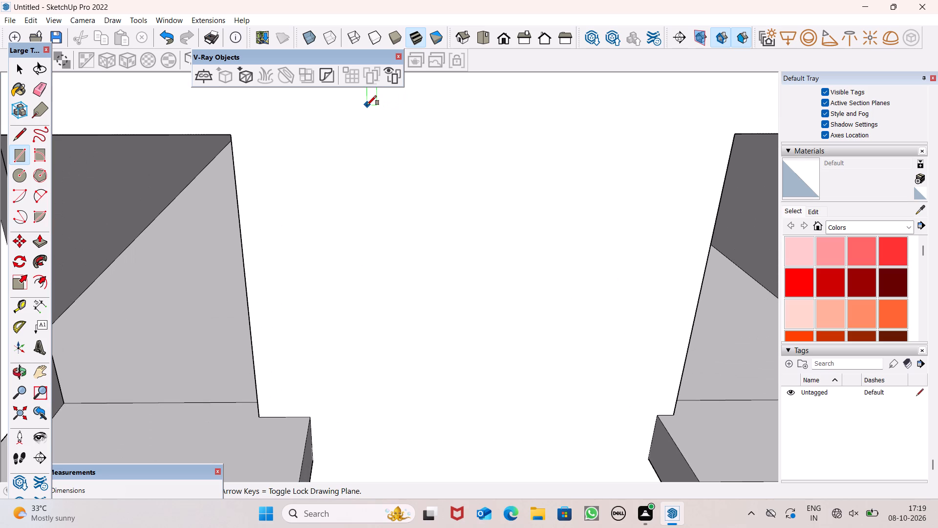
left_click(364, 104)
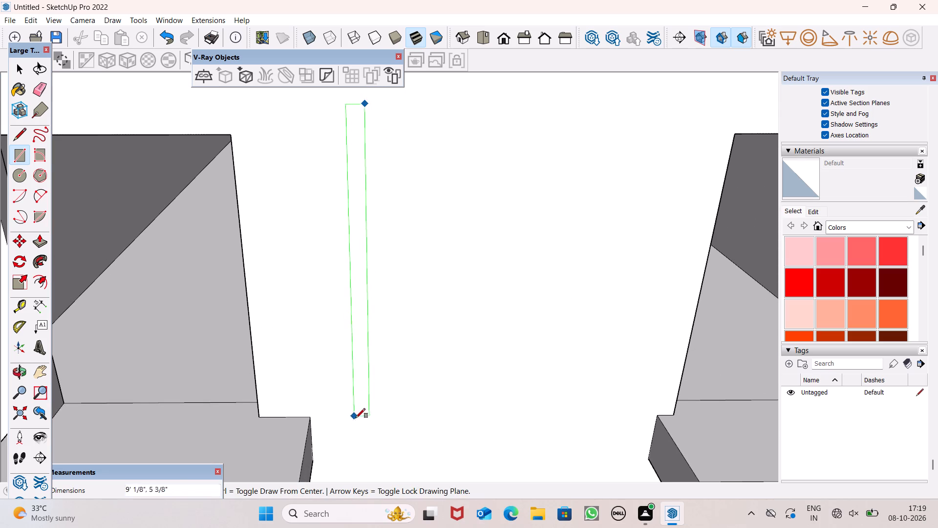
scroll(357, 422, "down", 7)
scroll(378, 459, "down", 6)
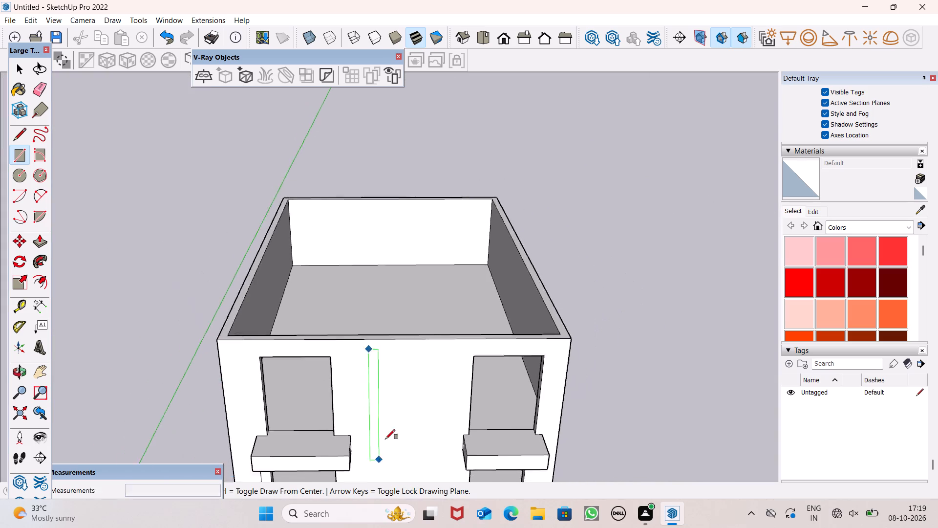
scroll(425, 262, "down", 9)
middle_click_drag(419, 384, 445, 291)
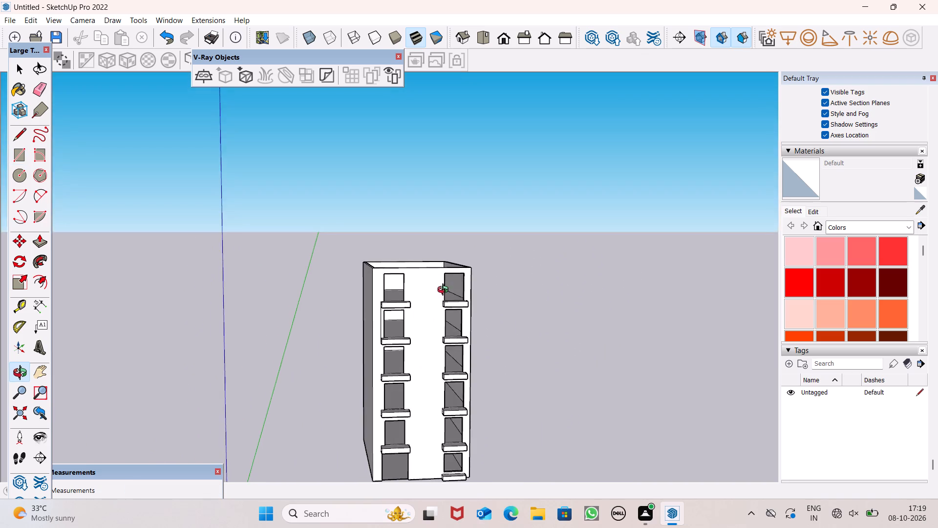
middle_click_drag(445, 291, 405, 236)
scroll(410, 422, "up", 2)
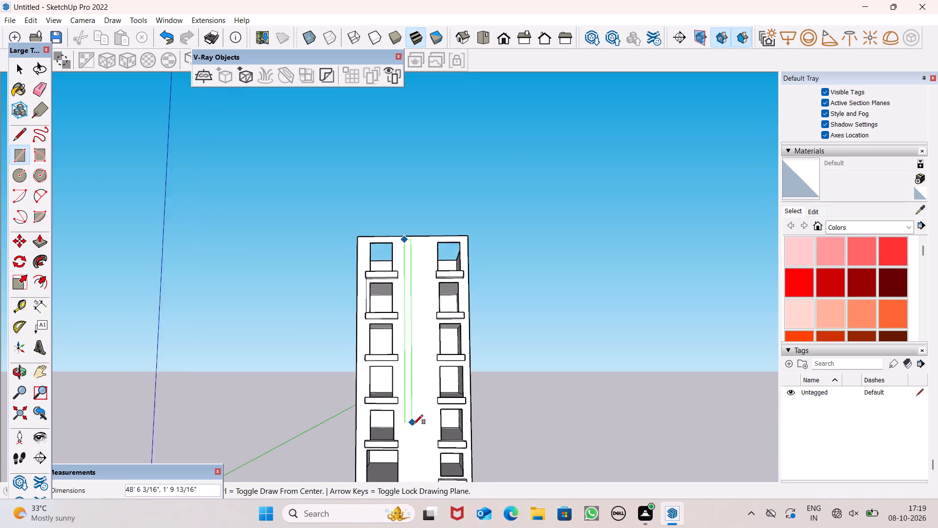
scroll(413, 424, "up", 13)
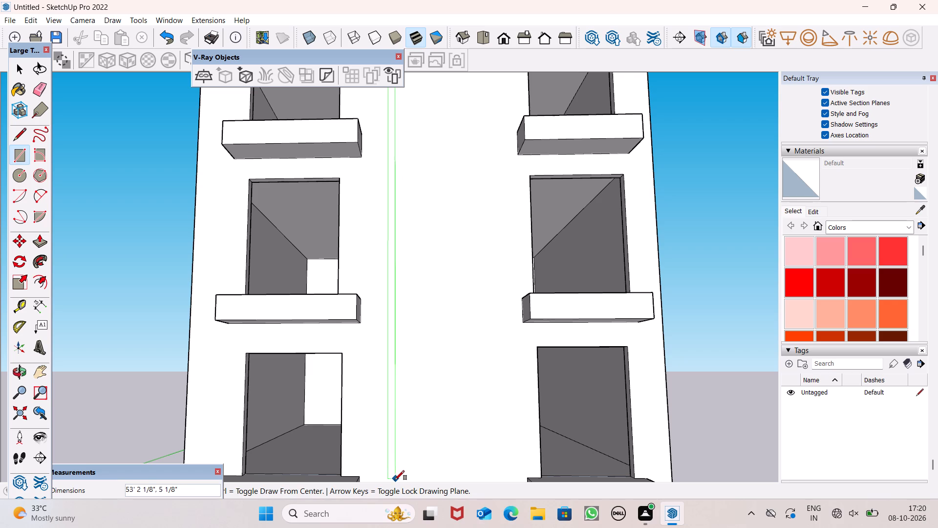
scroll(399, 482, "up", 2)
scroll(399, 482, "down", 1)
scroll(399, 482, "up", 3)
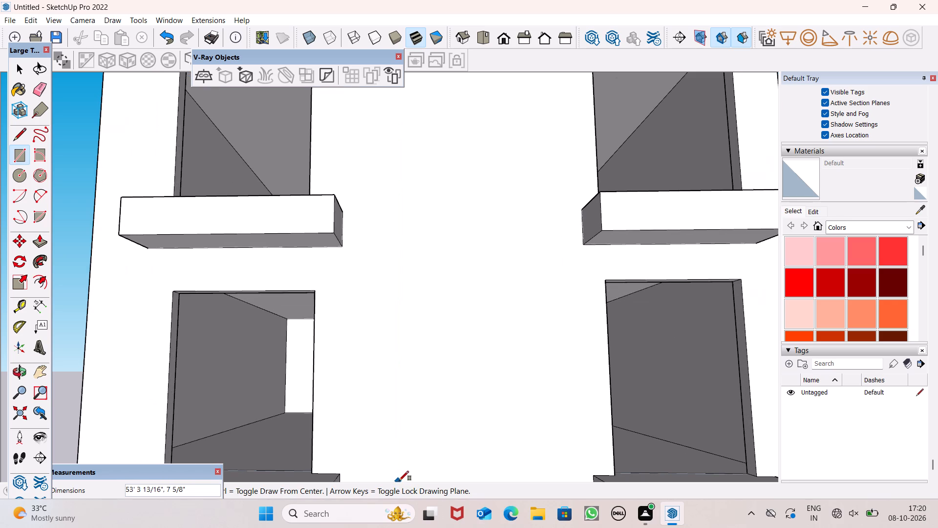
left_click(390, 479)
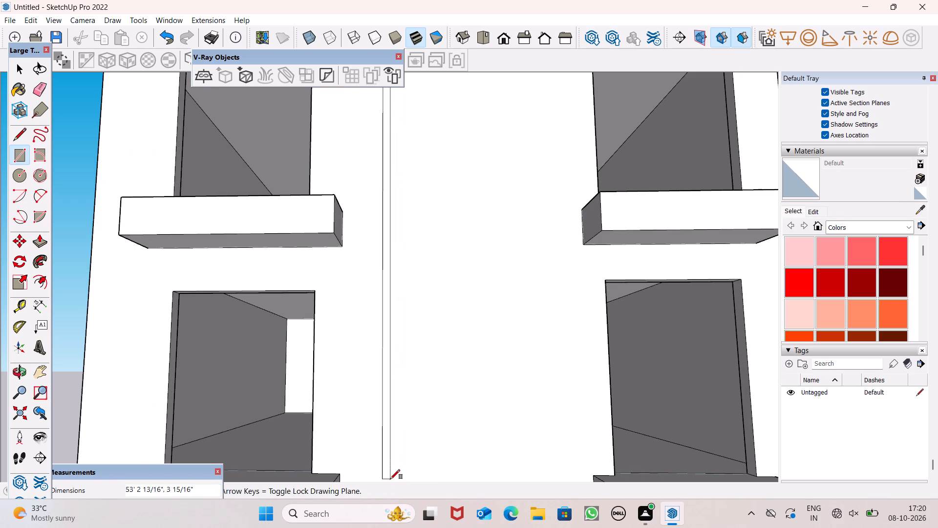
Extrude the narrow vertical strip between the opening columns about 2' 10" out from the front wall with Push/Pull.
scroll(426, 270, "down", 9)
scroll(462, 241, "down", 2)
middle_click_drag(480, 295, 485, 344)
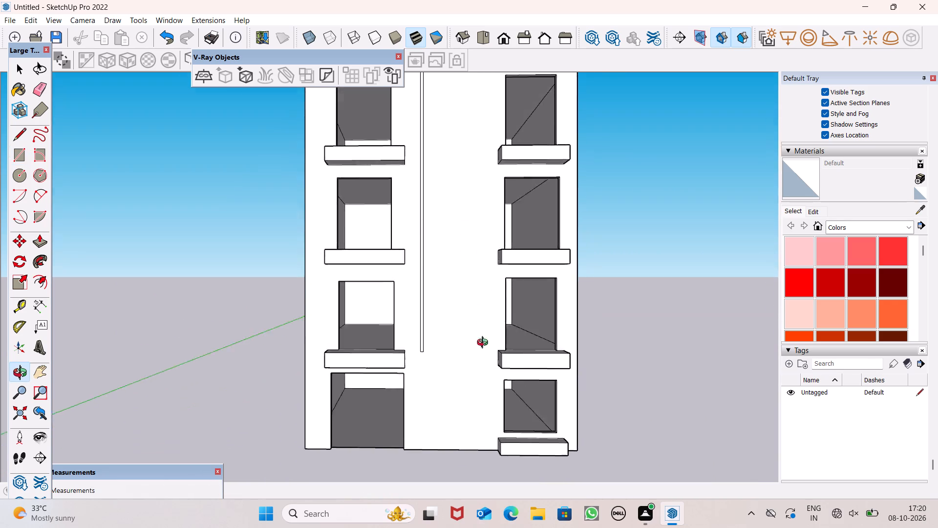
middle_click_drag(485, 344, 484, 363)
scroll(450, 305, "down", 7)
middle_click_drag(457, 310, 463, 354)
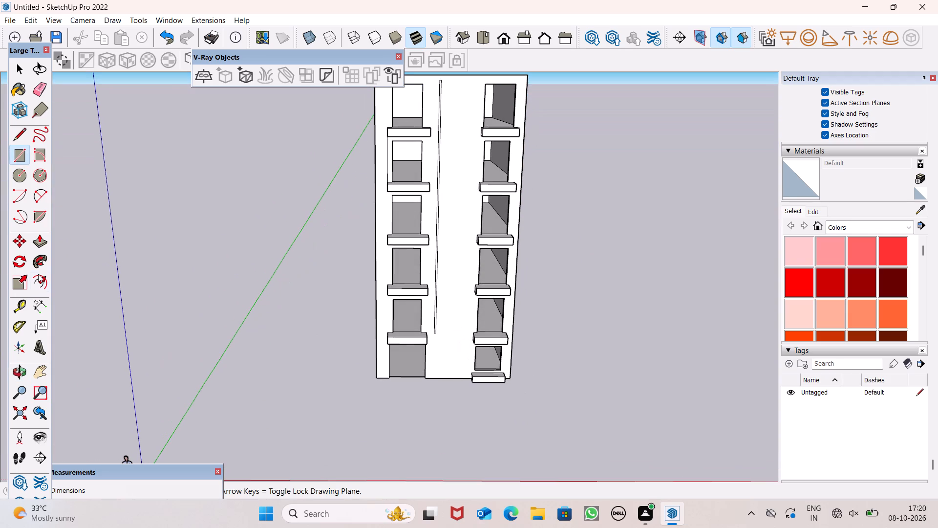
left_click(43, 241)
middle_click_drag(422, 261, 440, 405)
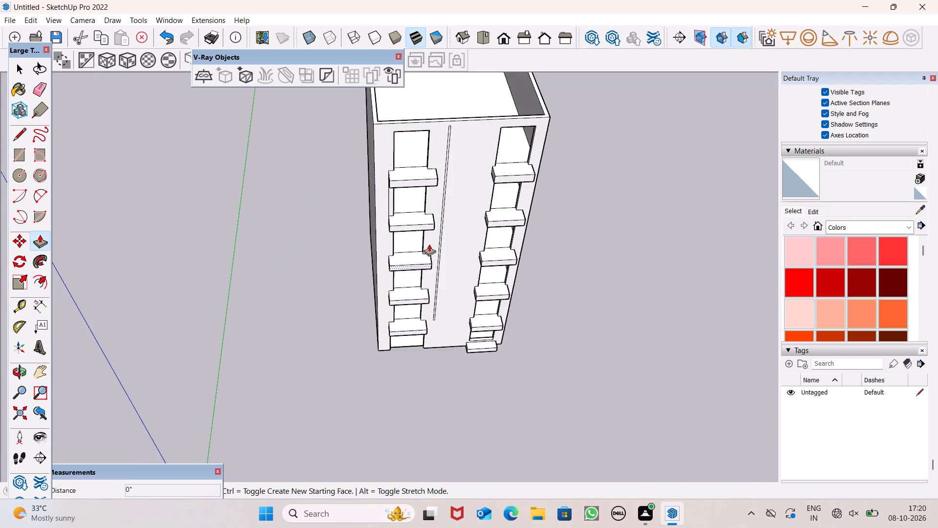
scroll(472, 157, "up", 8)
scroll(415, 165, "up", 6)
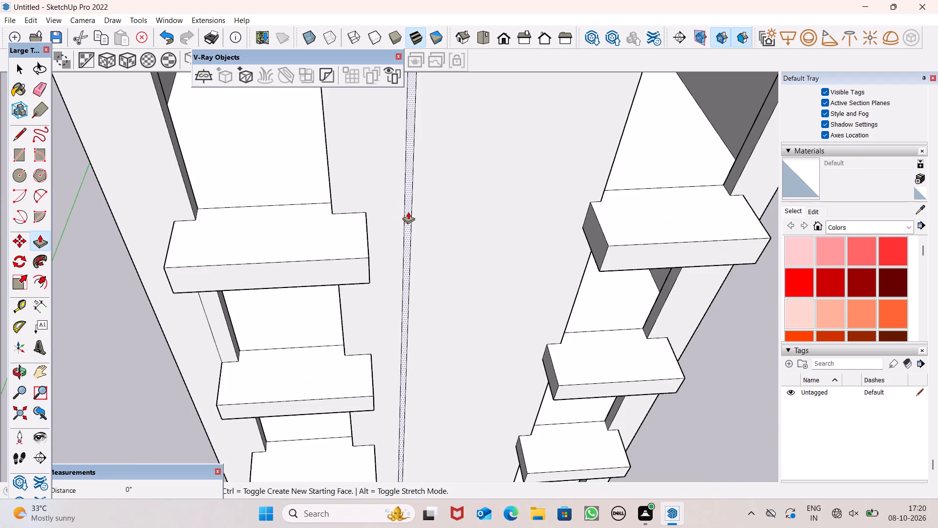
left_click_drag(408, 212, 363, 256)
scroll(423, 208, "down", 3)
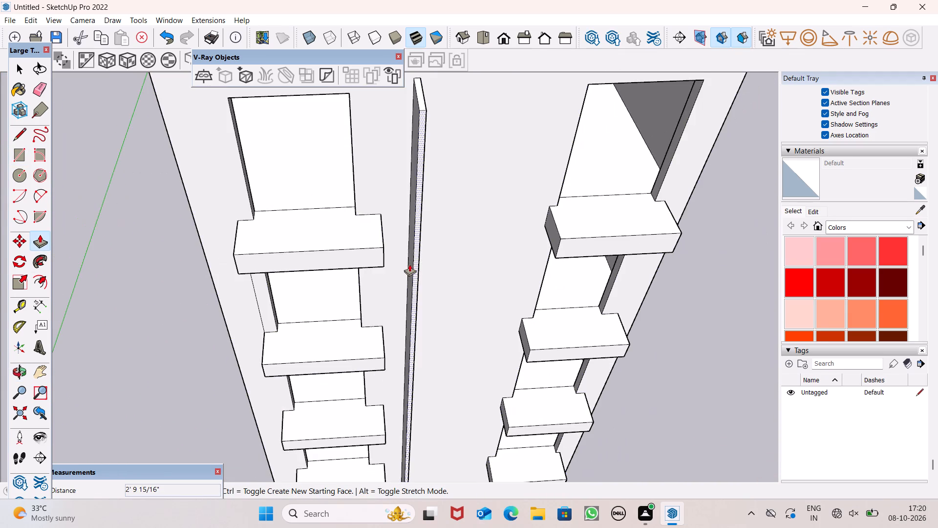
Adjust the projecting strip's width by pulling its left side face out about 8 7/16" and pushing its right side face in about 7 3/8".
middle_click_drag(410, 269, 450, 264)
left_click_drag(426, 253, 416, 262)
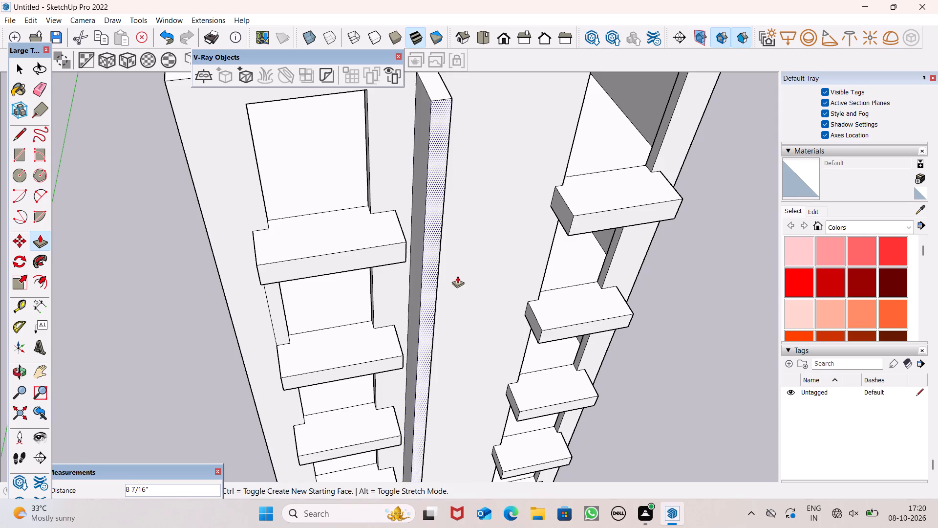
middle_click_drag(456, 274, 302, 245)
left_click_drag(352, 242, 345, 234)
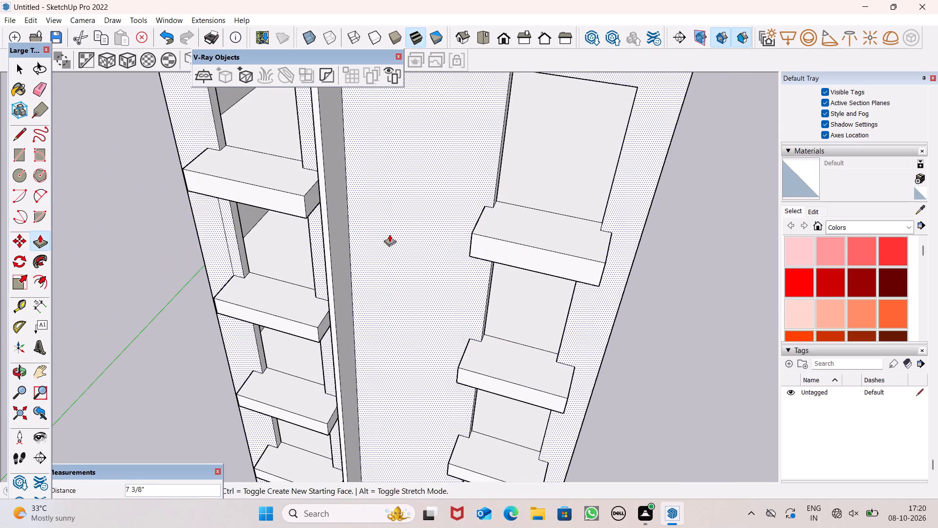
Lengthen the facade strip downward about 4' 8" by pulling its bottom face past the first-floor canopy level.
scroll(450, 232, "down", 8)
middle_click_drag(462, 296, 526, 84)
scroll(476, 155, "down", 4)
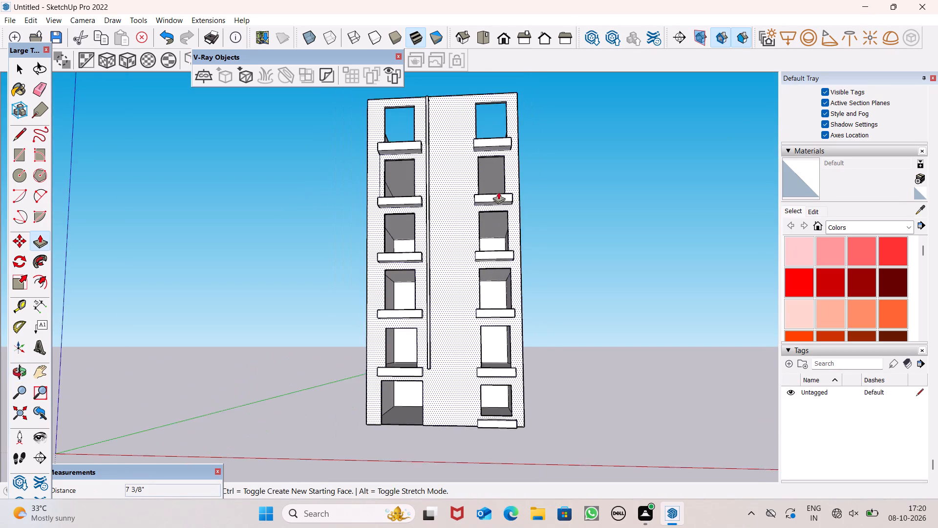
middle_click_drag(430, 396, 457, 305)
scroll(439, 379, "up", 13)
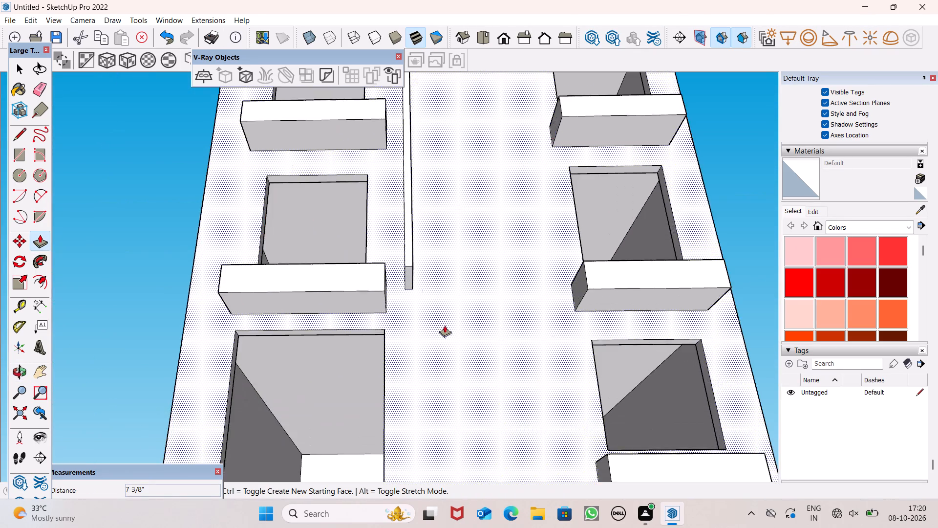
scroll(405, 292, "up", 6)
left_click_drag(414, 266, 394, 436)
scroll(490, 254, "down", 2)
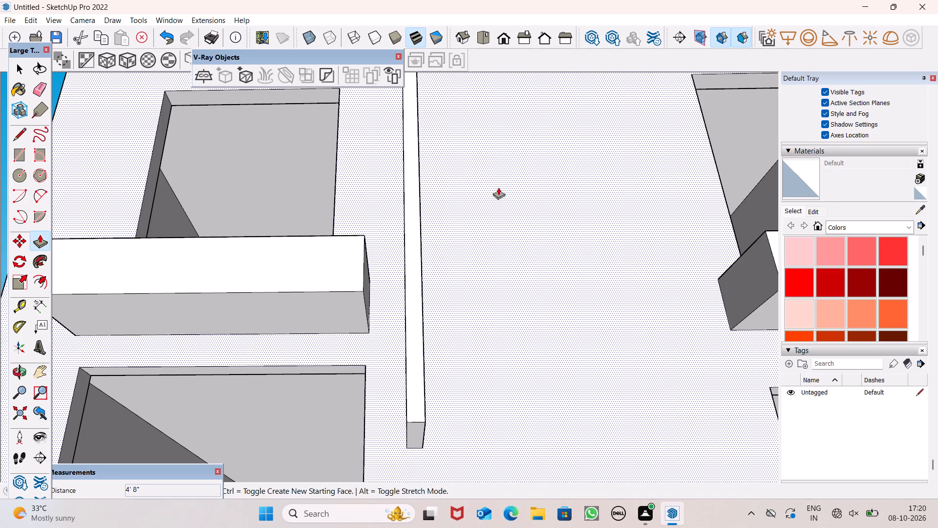
Extend the strip's bottom face down to the base of the front wall with pulls of about 6' 2" and 3".
scroll(498, 187, "down", 6)
scroll(493, 341, "up", 2)
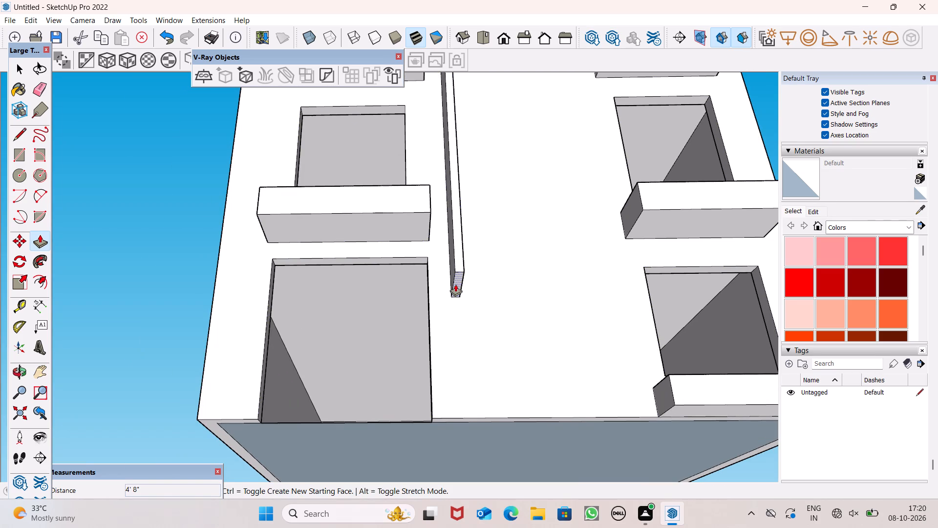
left_click_drag(458, 283, 452, 404)
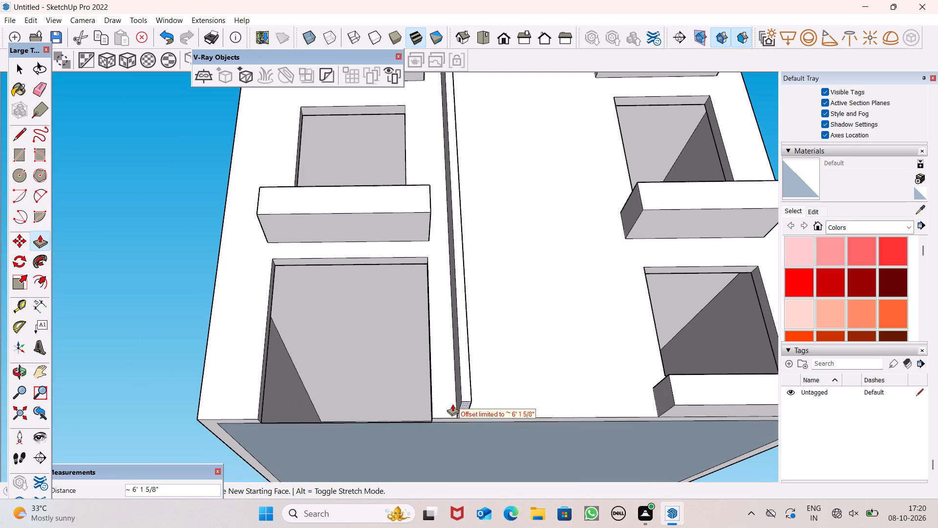
left_click_drag(452, 404, 452, 403)
key("space")
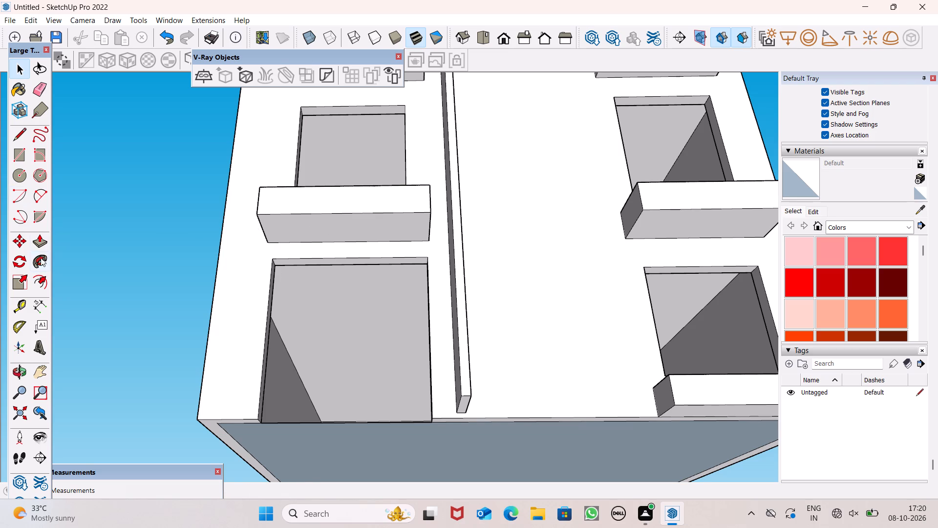
left_click(46, 244)
scroll(470, 400, "up", 4)
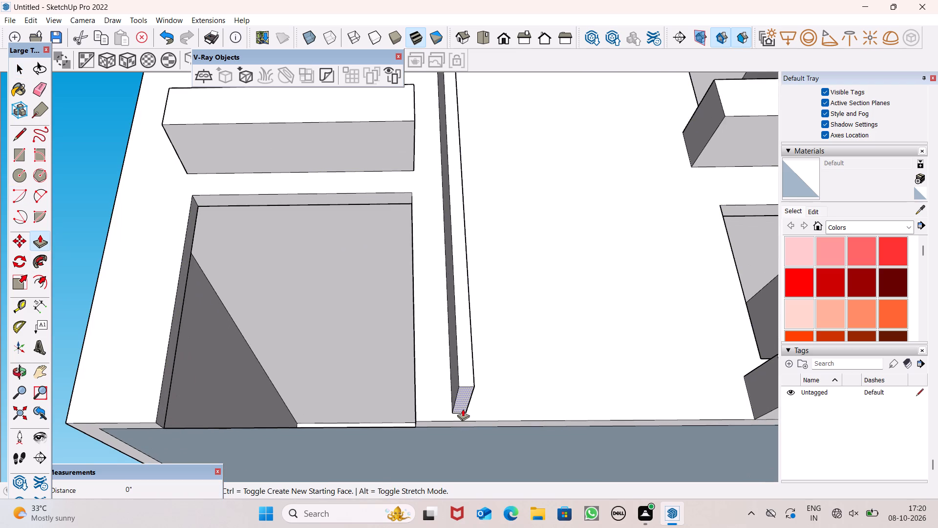
left_click_drag(463, 407, 468, 420)
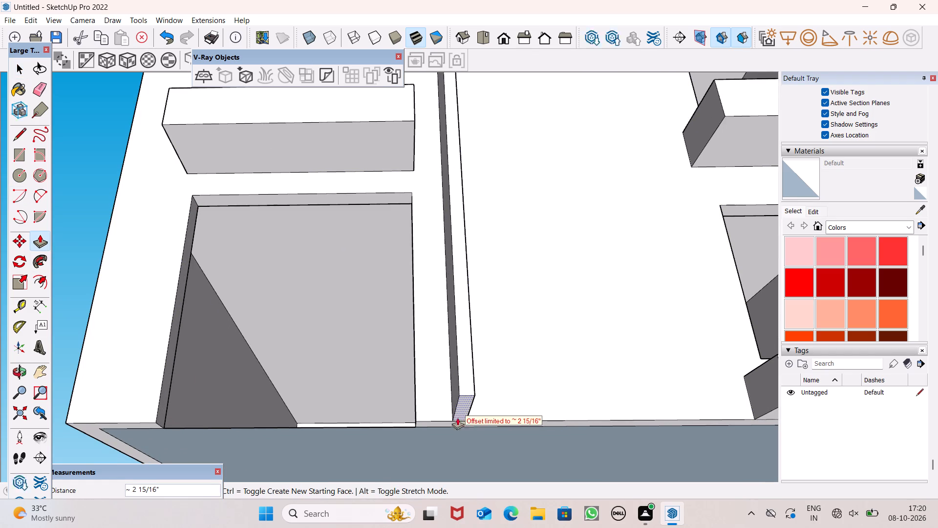
Pull the facade strip's top face up about 11 9/16" to meet the front wall's top edge.
scroll(450, 303, "down", 3)
scroll(450, 303, "up", 1)
scroll(450, 303, "down", 3)
scroll(485, 281, "down", 2)
middle_click_drag(507, 296, 488, 473)
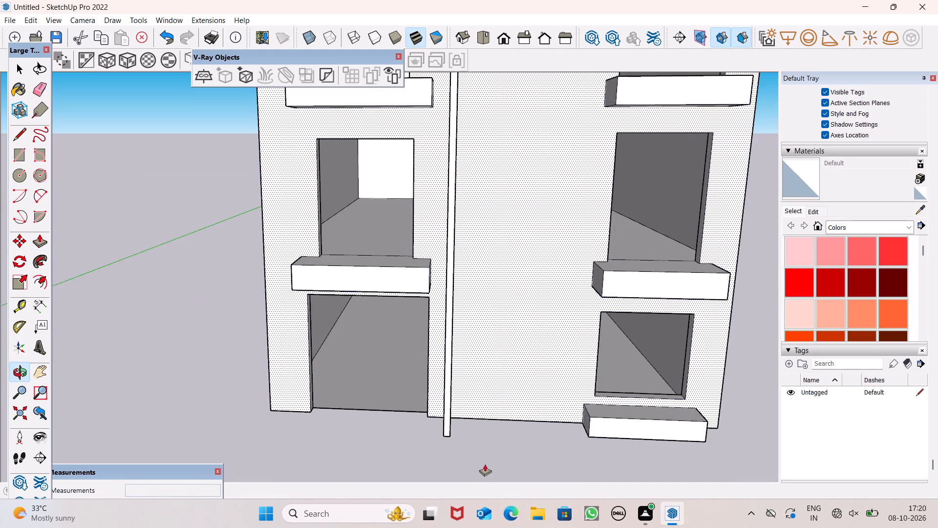
scroll(485, 283, "down", 6)
scroll(487, 283, "up", 1)
scroll(487, 283, "down", 1)
scroll(511, 287, "up", 1)
middle_click_drag(512, 288, 502, 433)
scroll(517, 299, "down", 3)
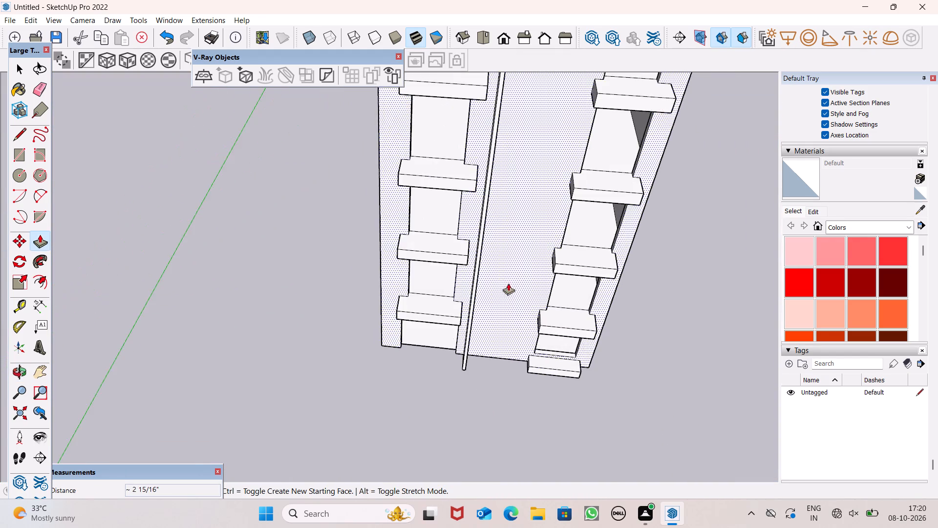
scroll(508, 281, "down", 5)
middle_click_drag(549, 273, 536, 329)
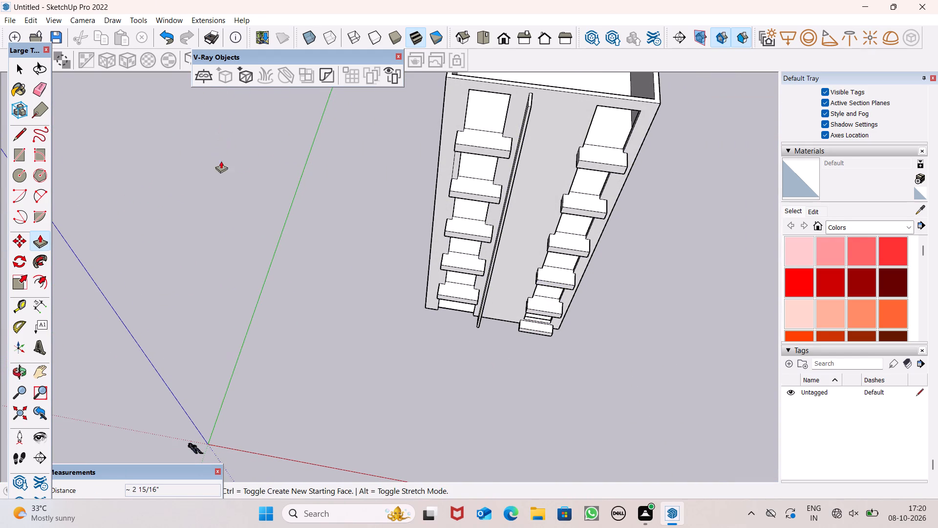
scroll(237, 242, "down", 5)
scroll(450, 192, "up", 3)
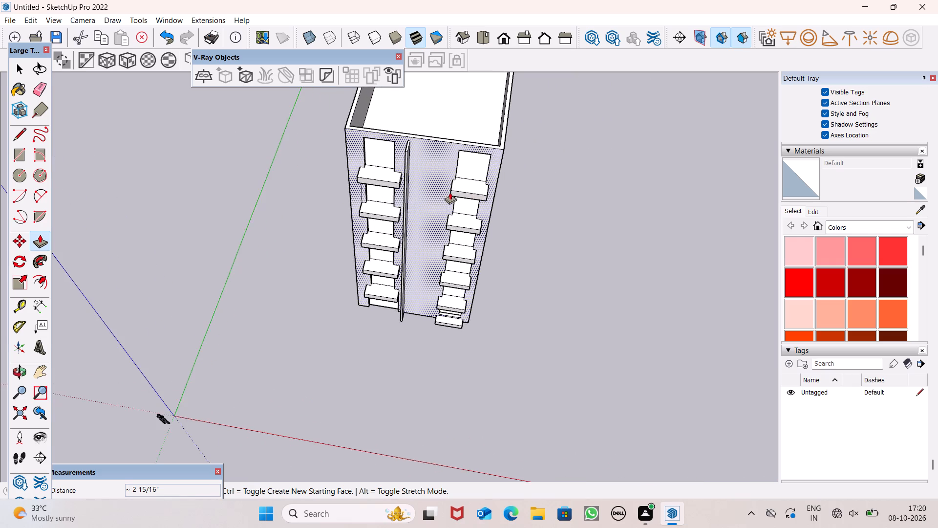
middle_click_drag(453, 198, 445, 163)
scroll(401, 115, "up", 8)
scroll(411, 105, "down", 1)
scroll(411, 105, "up", 4)
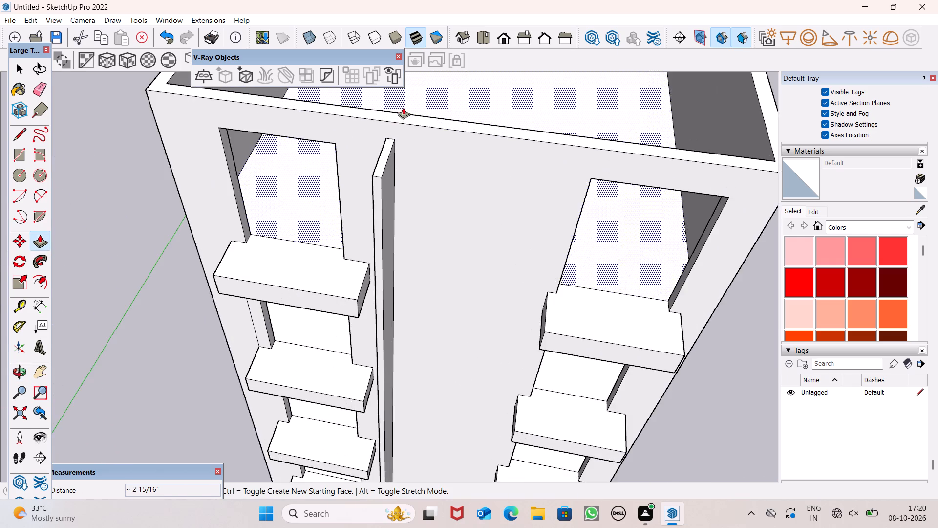
scroll(401, 110, "up", 2)
left_click_drag(371, 178, 347, 116)
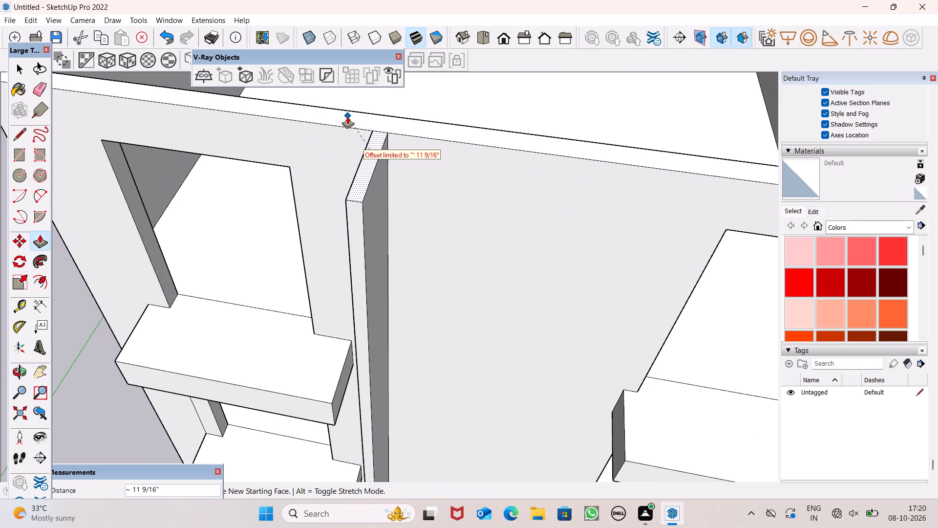
left_click_drag(347, 116, 340, 125)
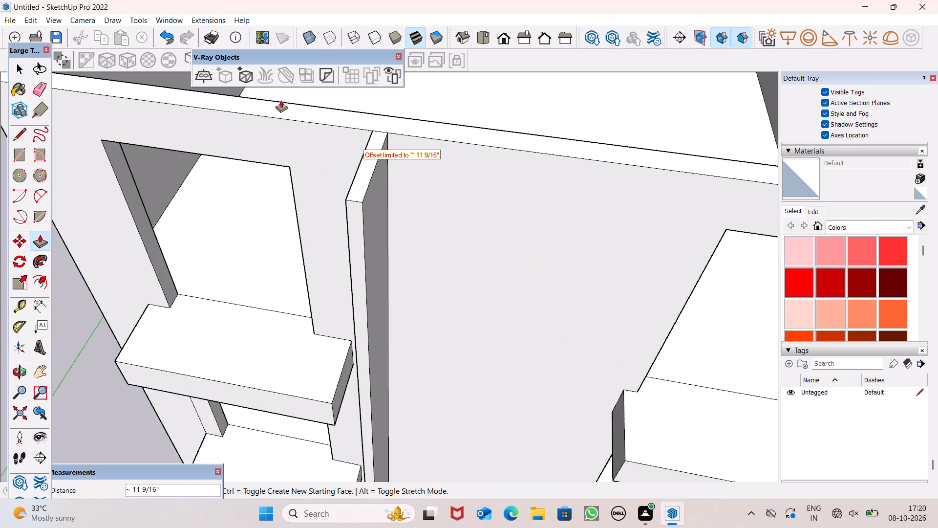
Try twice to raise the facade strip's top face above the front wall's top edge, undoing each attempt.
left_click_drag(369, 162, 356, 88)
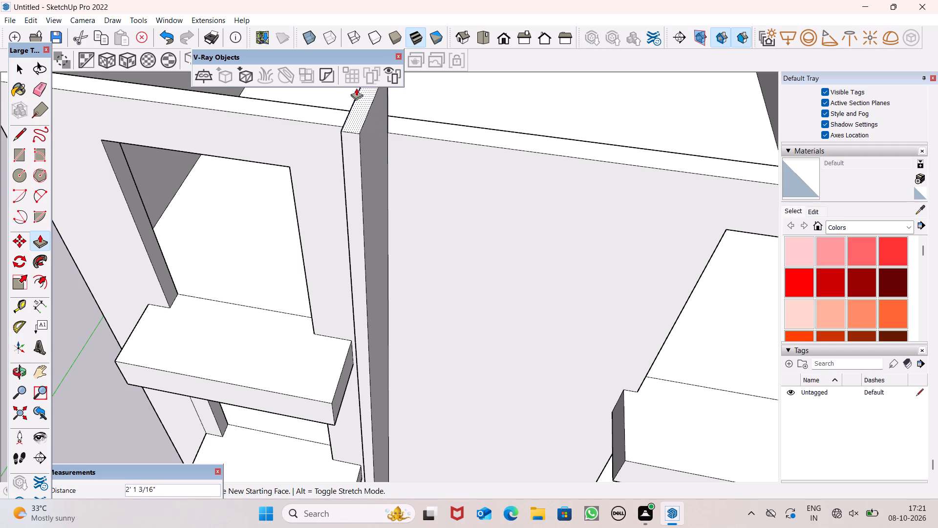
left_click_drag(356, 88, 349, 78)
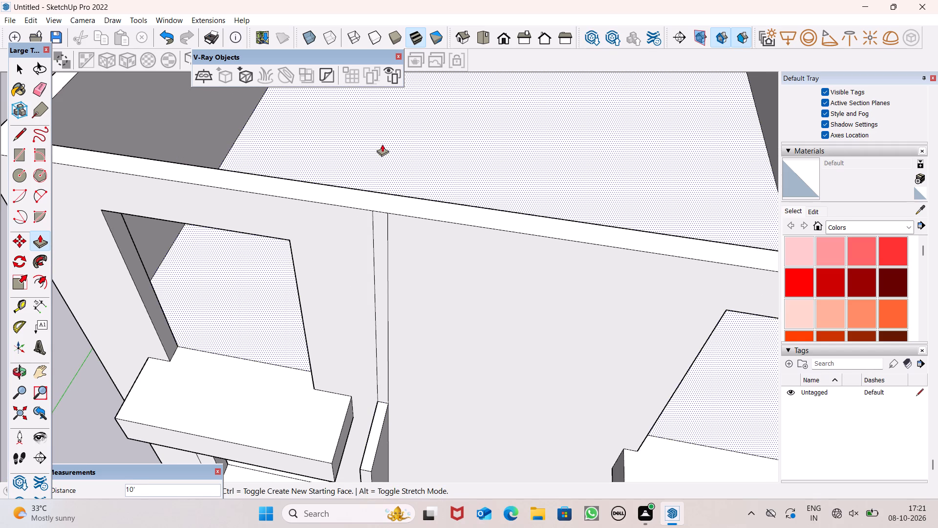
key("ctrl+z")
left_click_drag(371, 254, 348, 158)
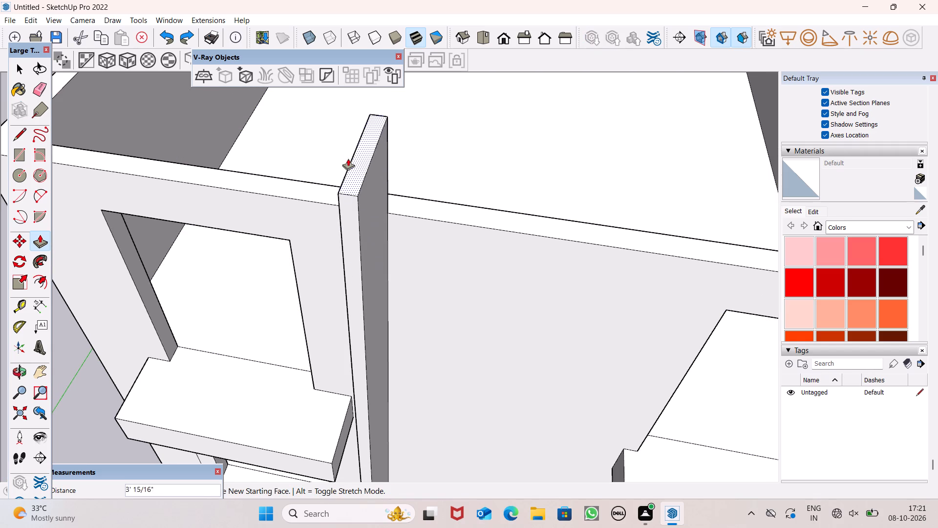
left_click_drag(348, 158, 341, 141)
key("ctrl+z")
Pull the facade strip's top face upward so that it projects above the front wall's top edge.
left_click_drag(374, 242, 373, 241)
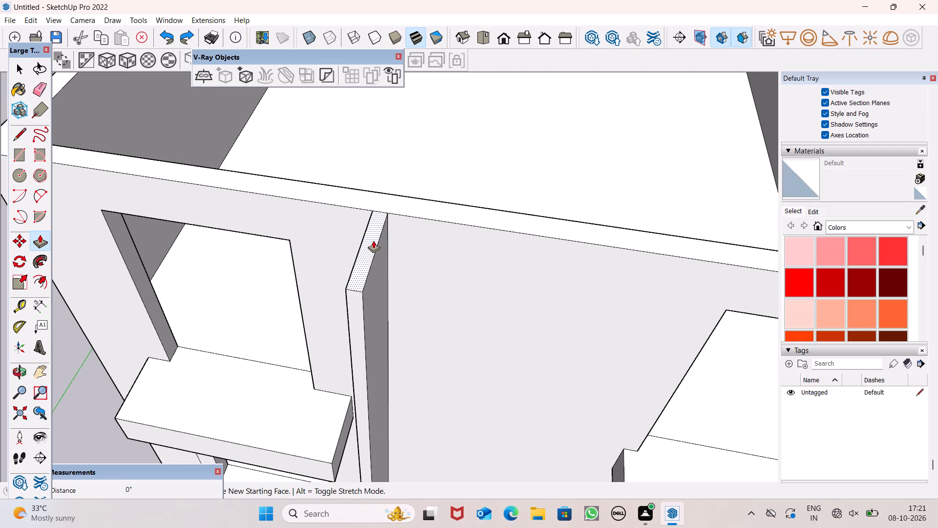
left_click_drag(373, 241, 356, 137)
key("space")
Examine the whole building with its full-height facade strip from above and from the front.
scroll(399, 213, "down", 3)
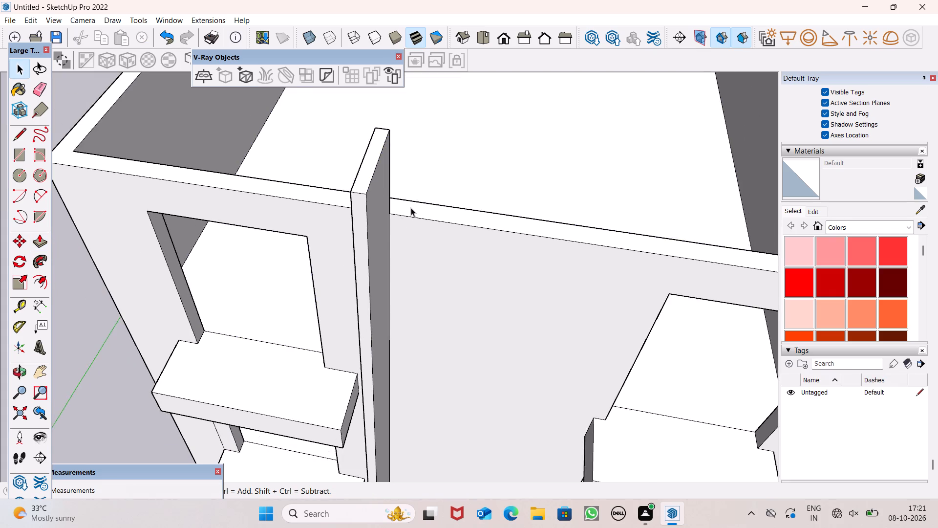
scroll(411, 208, "down", 2)
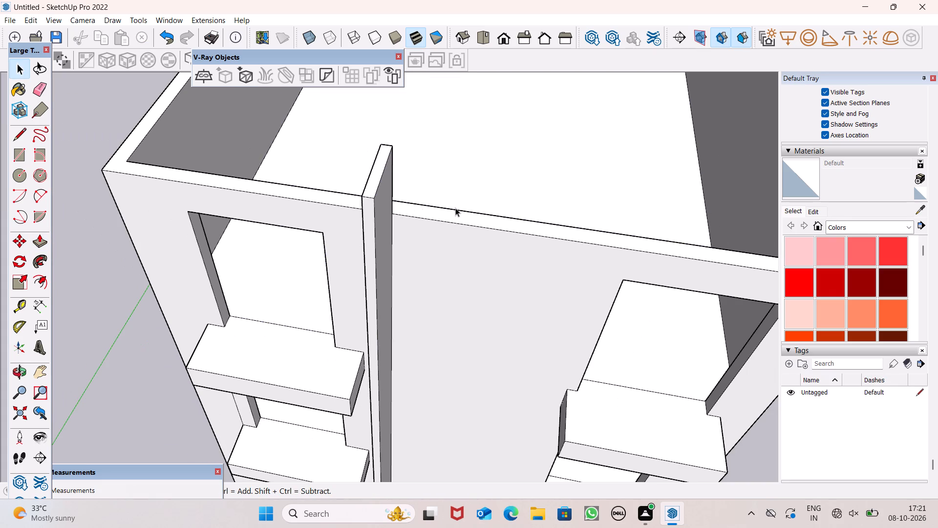
scroll(455, 208, "down", 14)
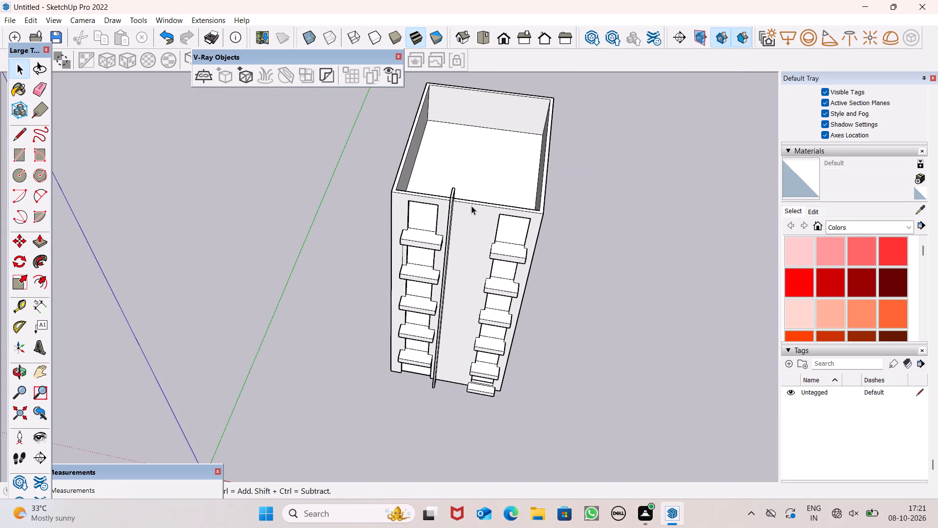
scroll(473, 202, "down", 3)
middle_click_drag(472, 156, 534, 63)
scroll(529, 108, "up", 1)
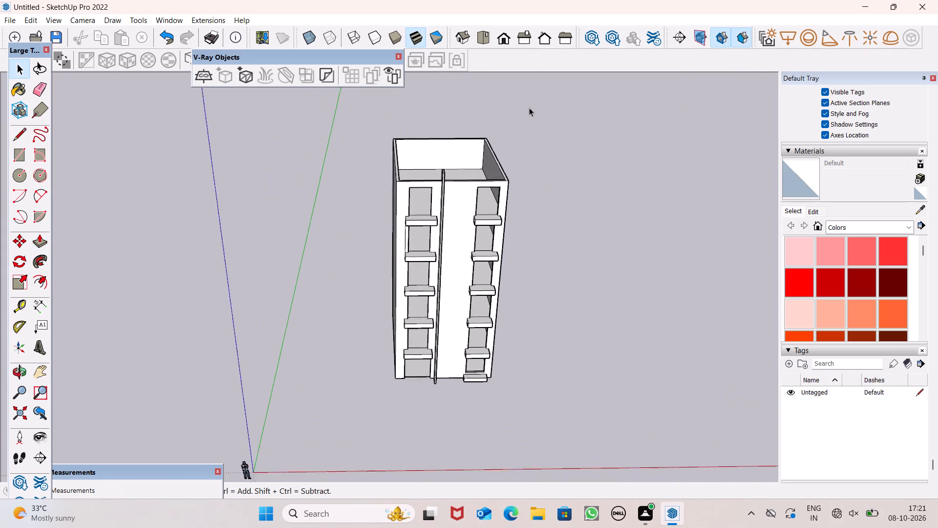
scroll(529, 108, "up", 4)
scroll(492, 112, "down", 1)
scroll(492, 112, "up", 1)
Draw a line about 11" long at the back left corner of the wall tops to close the open roof with a face.
left_click(8, 143)
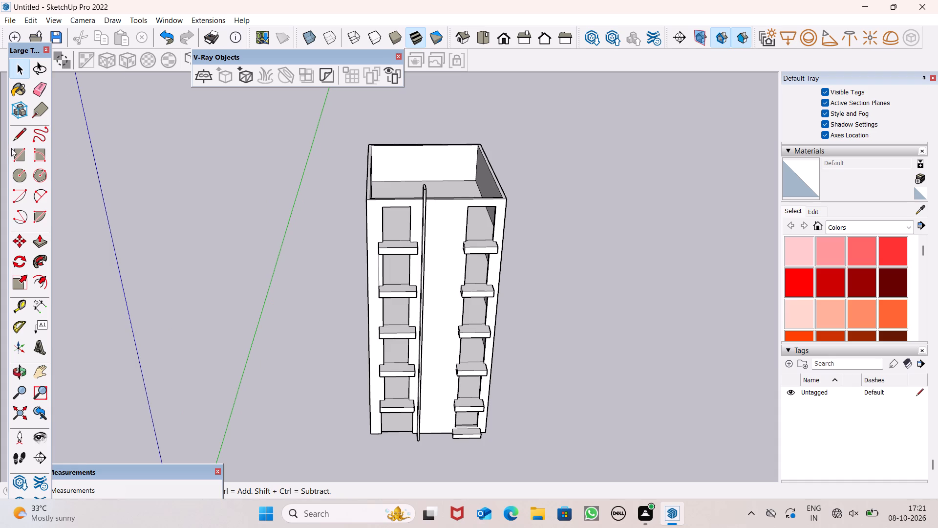
left_click(20, 137)
scroll(233, 123, "up", 1)
middle_click_drag(257, 122, 266, 157)
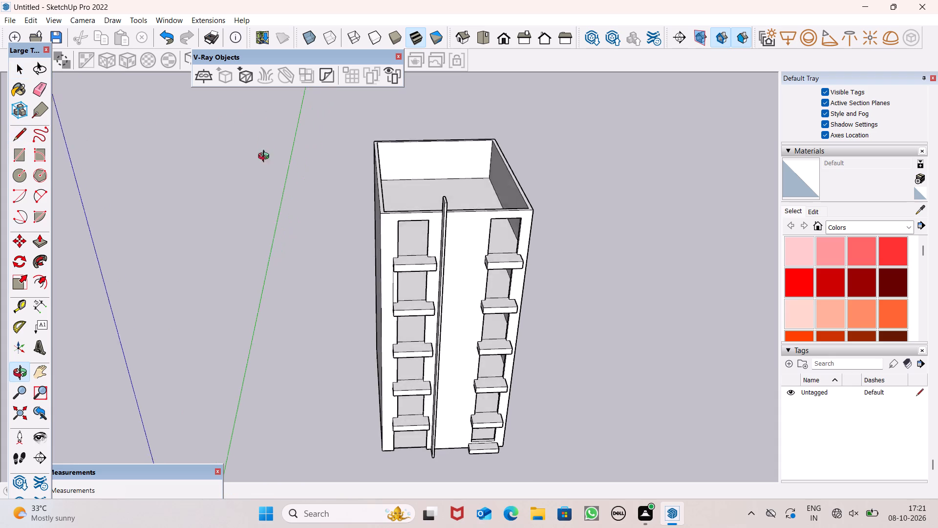
middle_click_drag(266, 157, 267, 185)
scroll(271, 180, "up", 2)
scroll(496, 133, "up", 5)
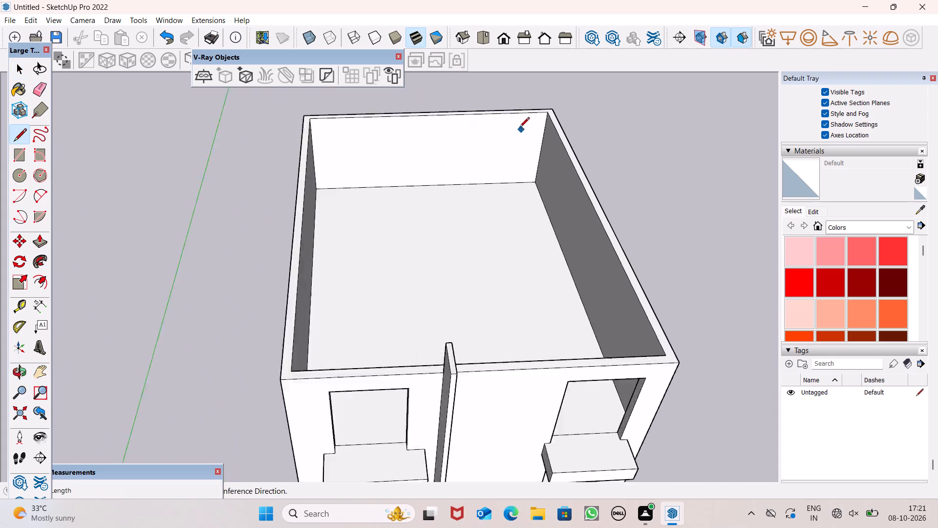
scroll(519, 128, "up", 2)
left_click(268, 118)
left_click(273, 118)
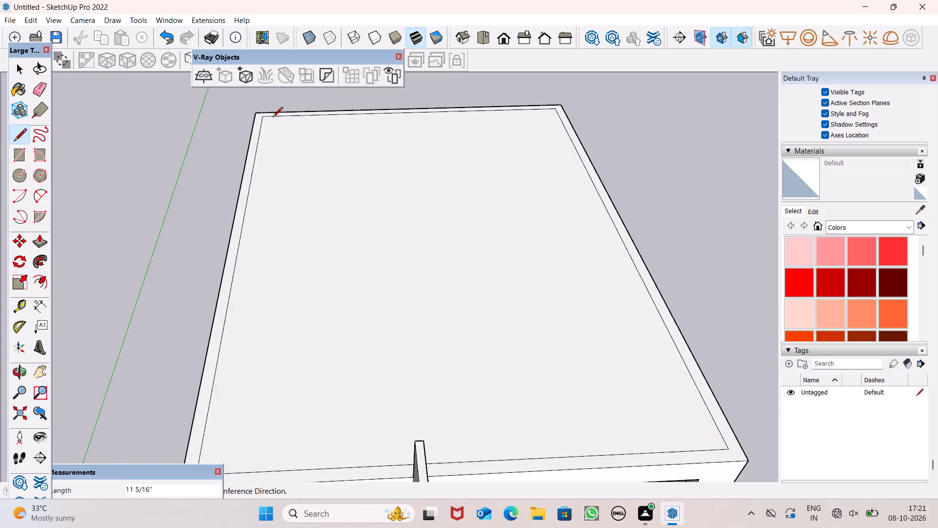
scroll(273, 118, "down", 10)
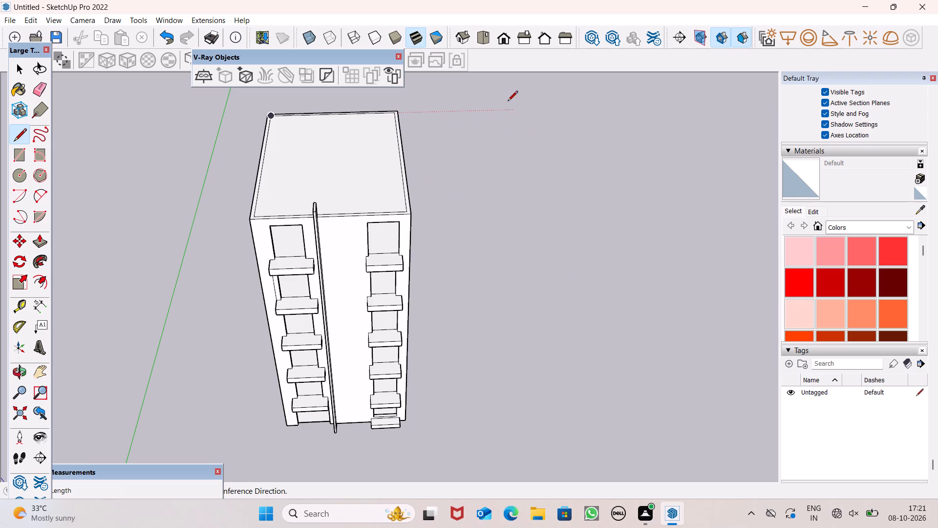
Draw a 9" line across the front wall's top from the inner corner at the front left of the roof.
scroll(333, 182, "up", 5)
scroll(246, 225, "up", 3)
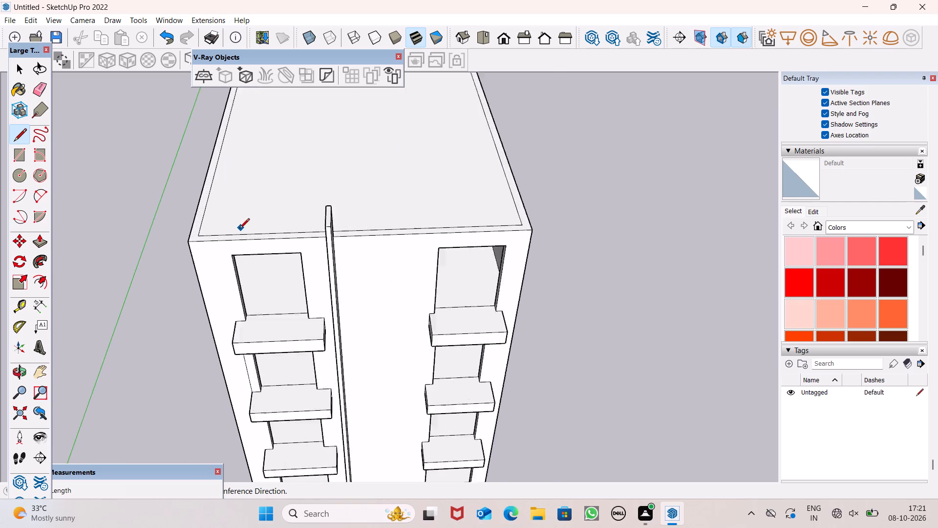
scroll(239, 229, "up", 9)
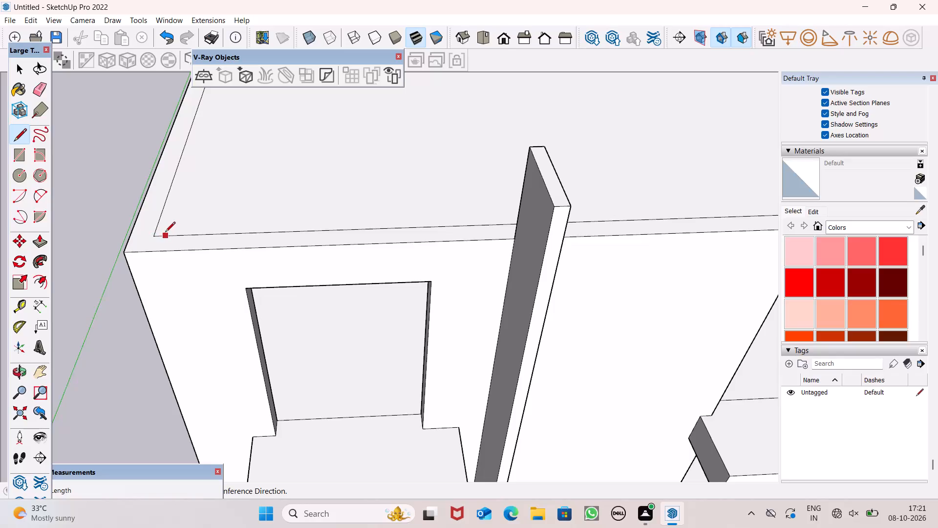
left_click(154, 235)
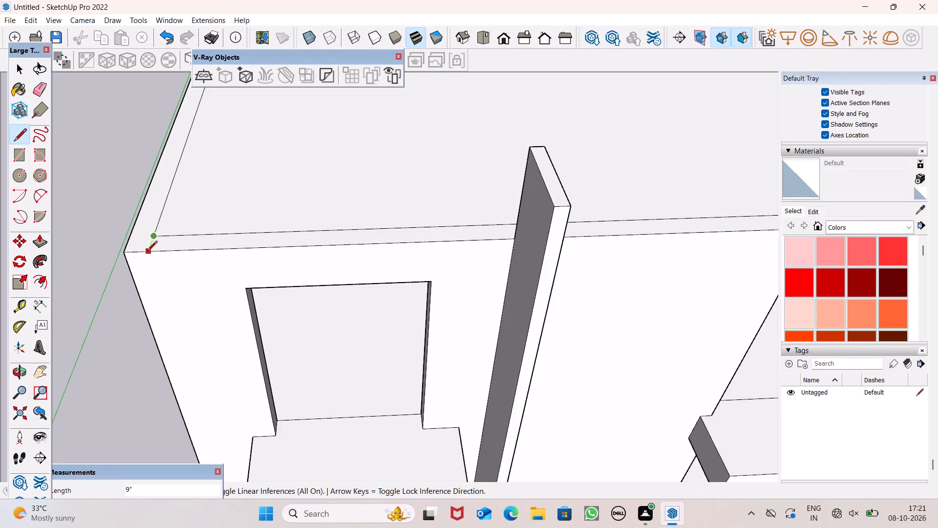
left_click(147, 252)
Draw a short line across the front wall's top from the inner corner at the front right of the roof.
scroll(155, 219, "down", 5)
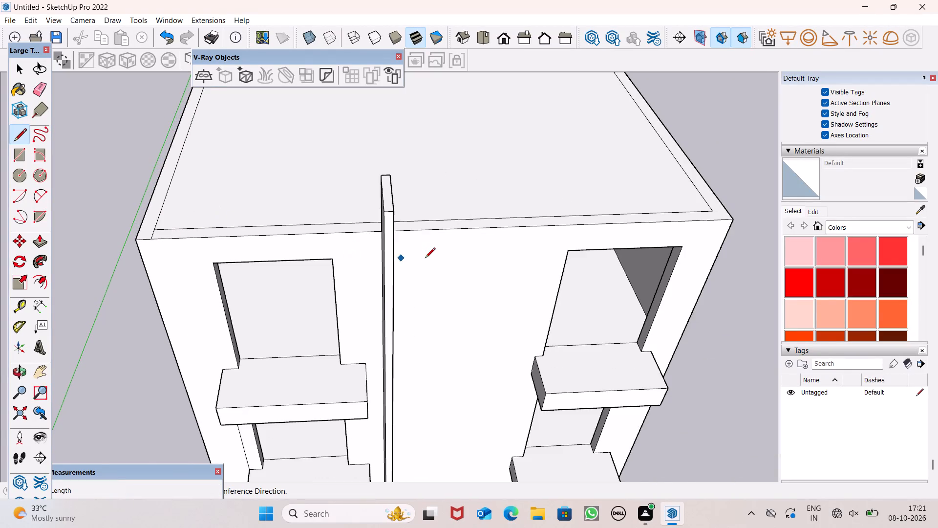
scroll(426, 255, "up", 5)
scroll(298, 250, "down", 4)
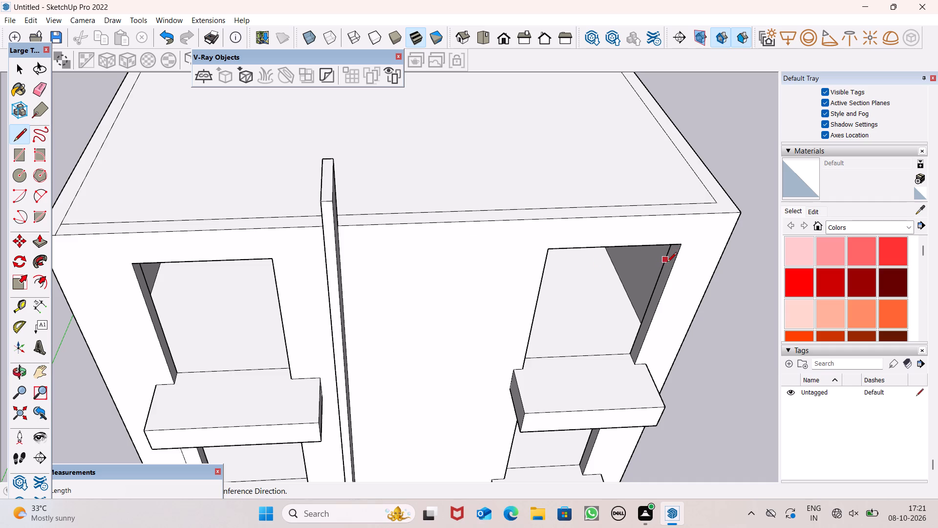
middle_click_drag(645, 265, 535, 308)
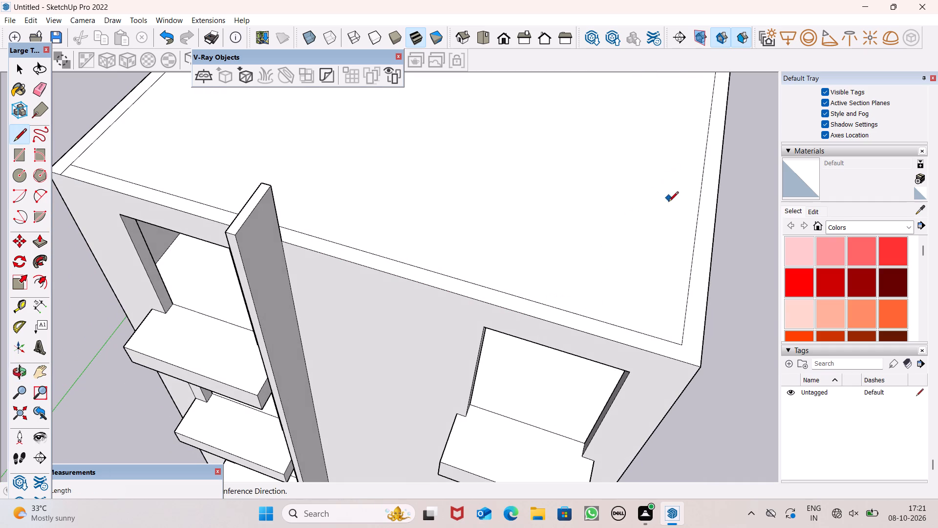
scroll(739, 326, "down", 2)
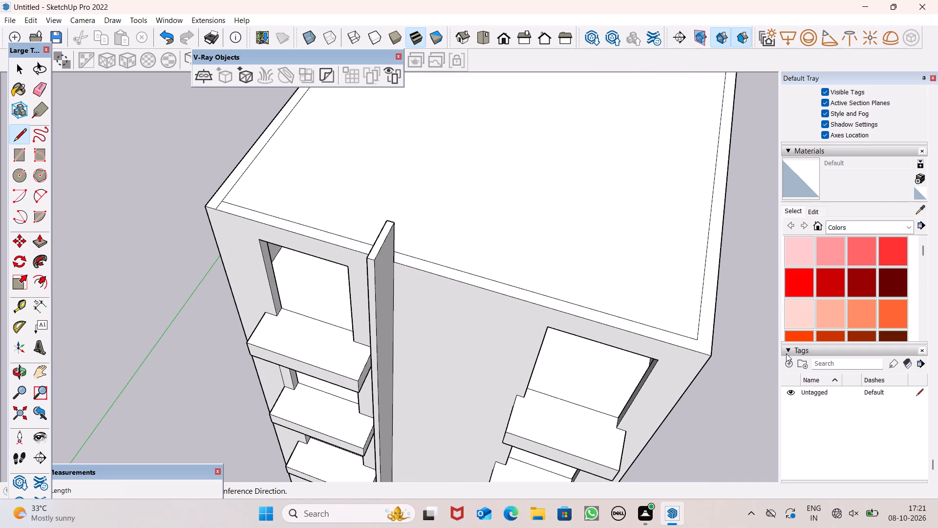
scroll(806, 351, "up", 3)
scroll(719, 352, "up", 2)
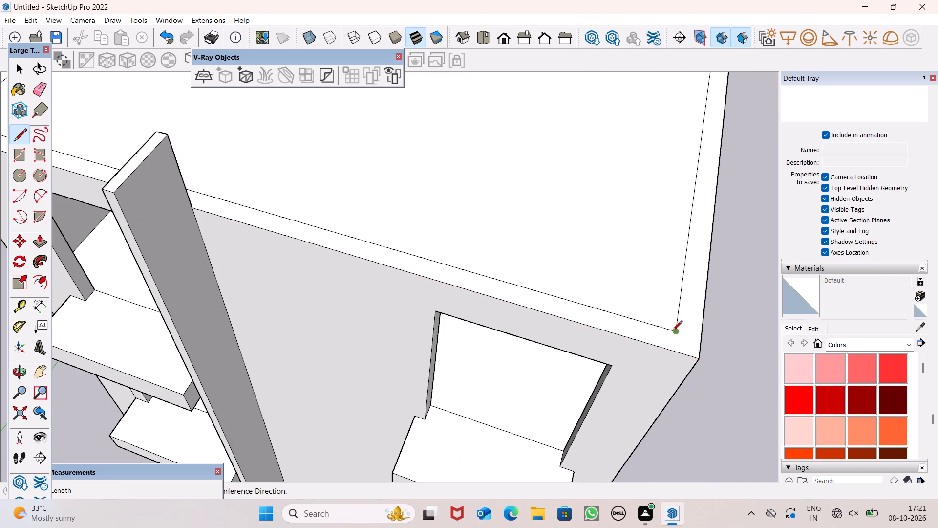
left_click(672, 331)
left_click(668, 345)
Examine the roof edge and the divided wall tops from the side and from the front.
scroll(433, 261, "down", 4)
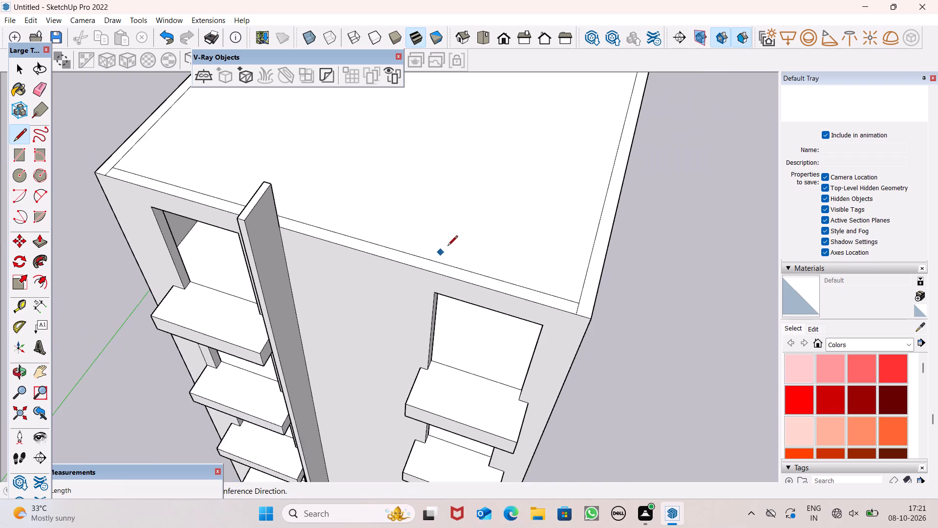
scroll(448, 246, "down", 12)
middle_click_drag(431, 265, 659, 167)
scroll(282, 154, "up", 4)
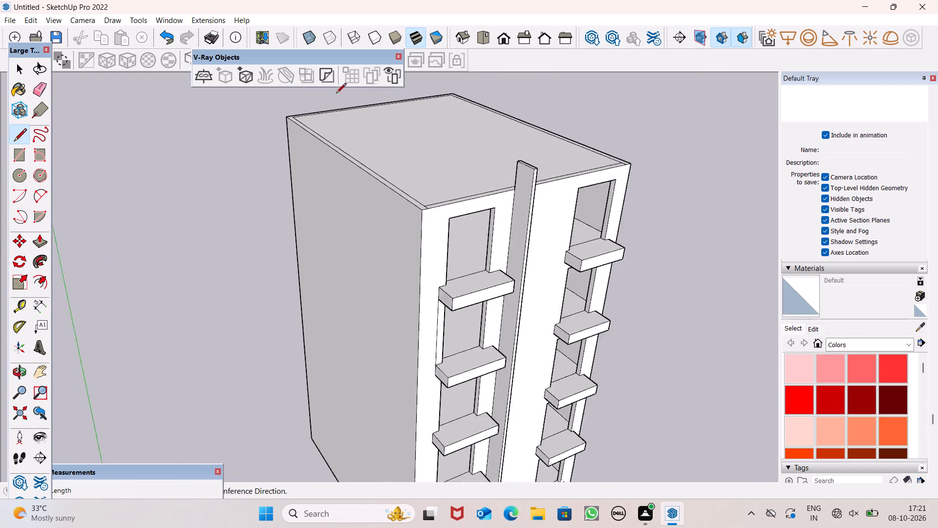
scroll(336, 94, "up", 3)
middle_click_drag(350, 214, 421, 232)
scroll(113, 0, "up", 1)
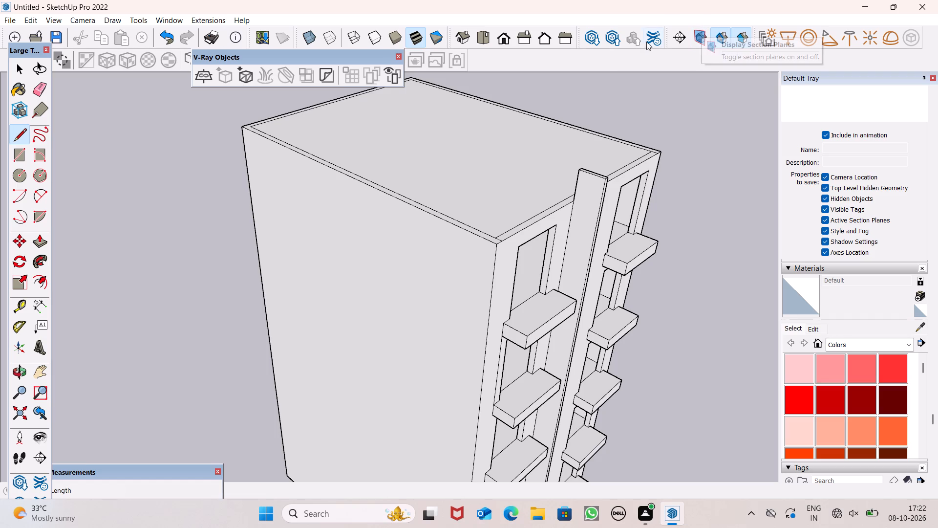
scroll(572, 190, "down", 4)
middle_click_drag(584, 204, 441, 147)
scroll(475, 163, "up", 4)
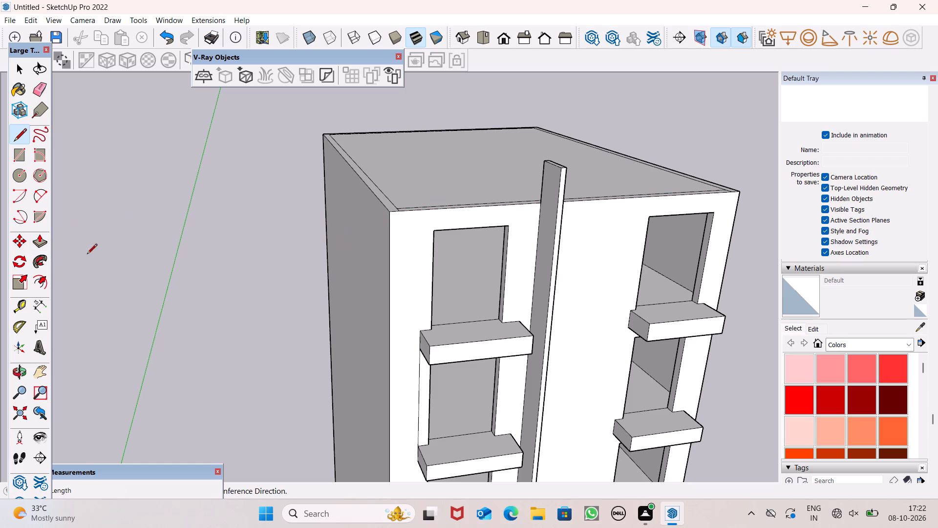
Push/Pull the left wall's top strip and the rest of the wall tops up 1' to form a parapet around the roof.
left_click(47, 244)
middle_click_drag(490, 235, 498, 337)
scroll(365, 292, "up", 3)
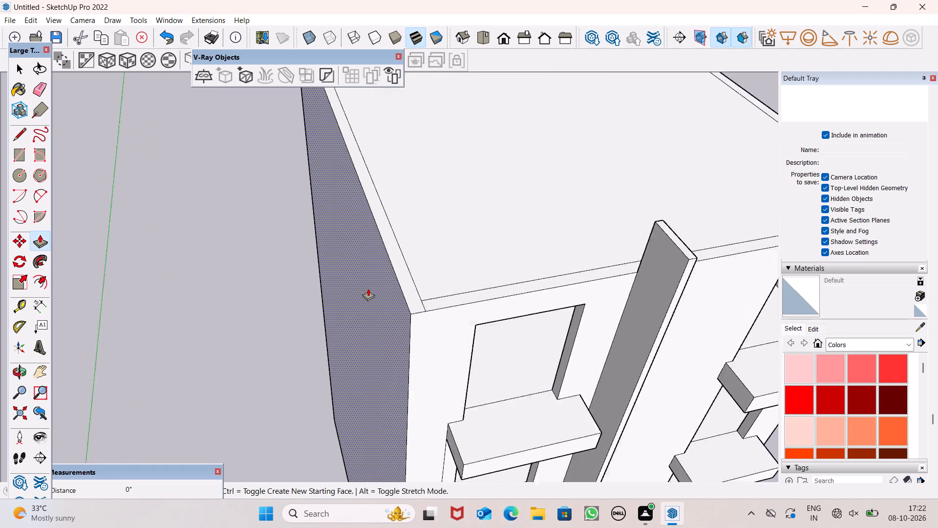
scroll(368, 288, "up", 3)
left_click_drag(435, 303, 426, 274)
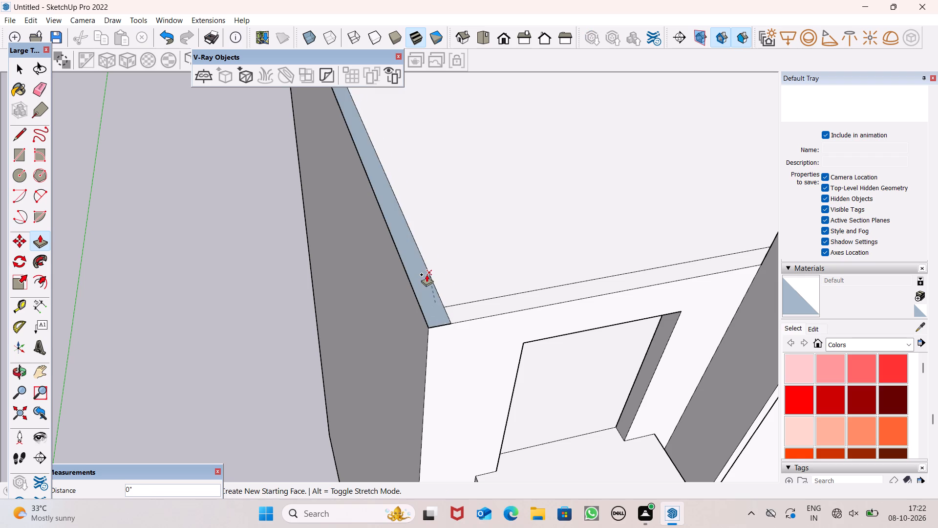
left_click_drag(426, 274, 420, 267)
key("1")
key("apostrophe")
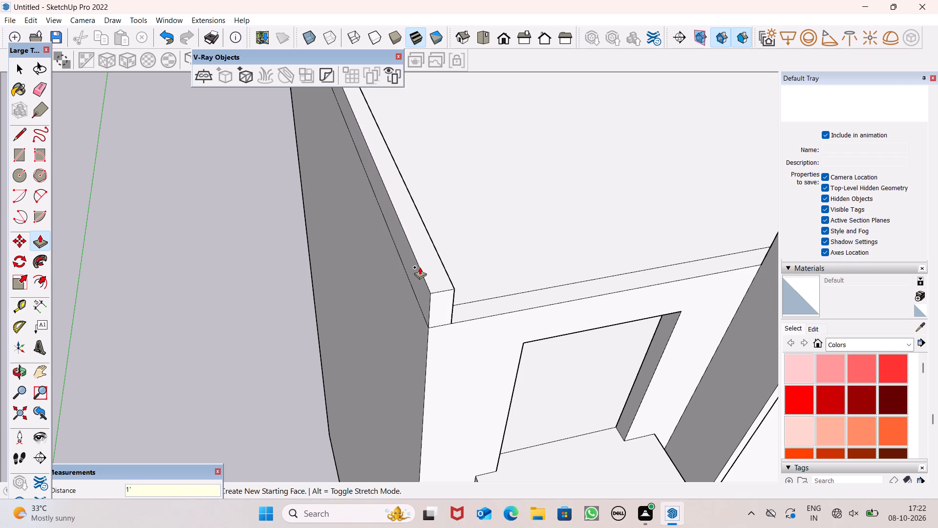
left_click_drag(420, 267, 419, 266)
key("Return")
left_click_drag(469, 303, 428, 281)
Draw a vertical line from the top left canopy's left back corner up the front wall, 10' to the parapet base and 1' to its top.
scroll(437, 245, "down", 12)
middle_click_drag(483, 266, 362, 214)
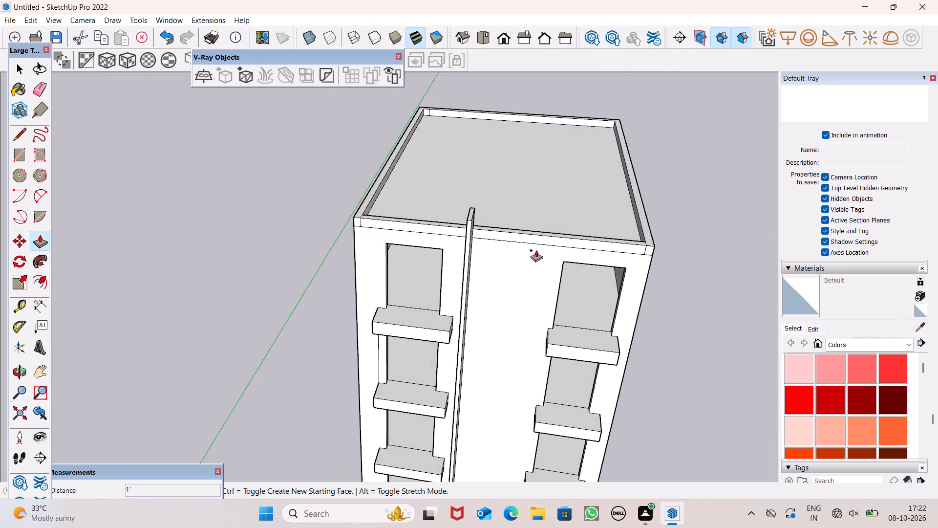
scroll(548, 248, "up", 4)
scroll(592, 241, "down", 1)
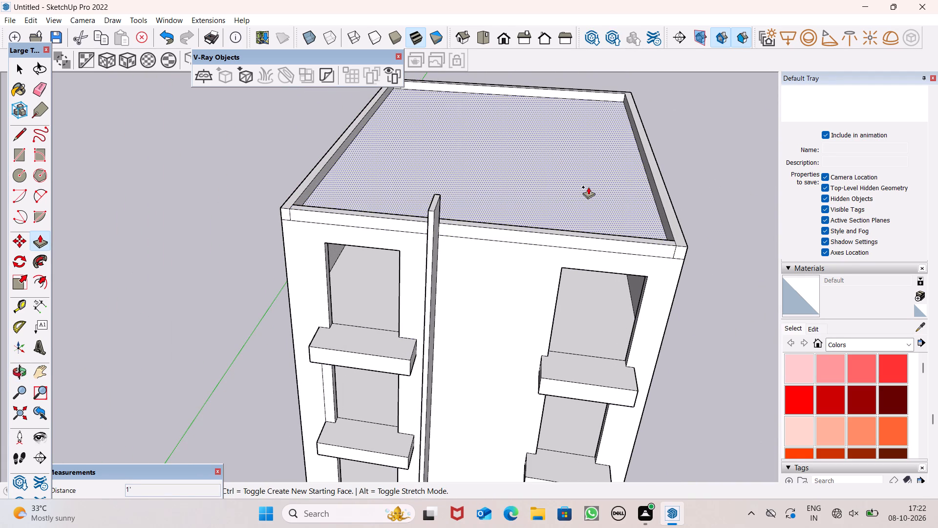
scroll(588, 187, "down", 1)
middle_click_drag(579, 225, 621, 148)
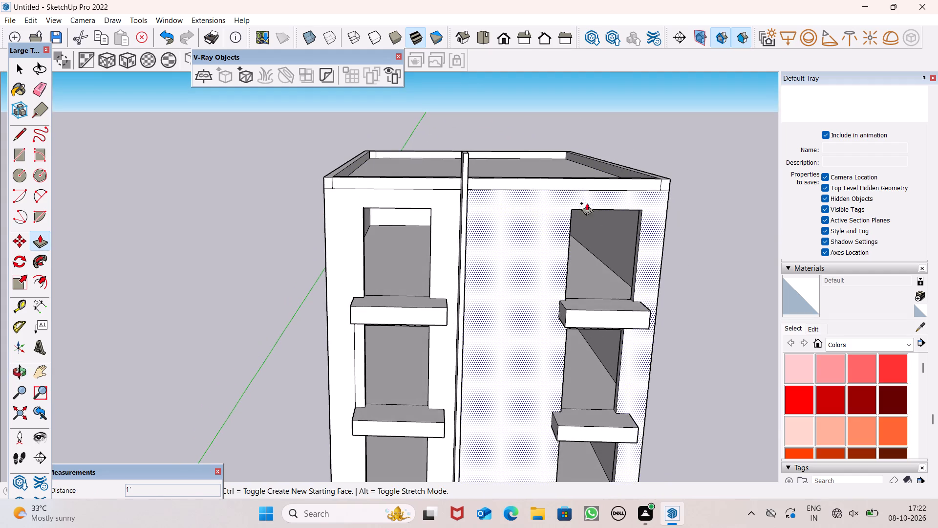
scroll(483, 201, "up", 4)
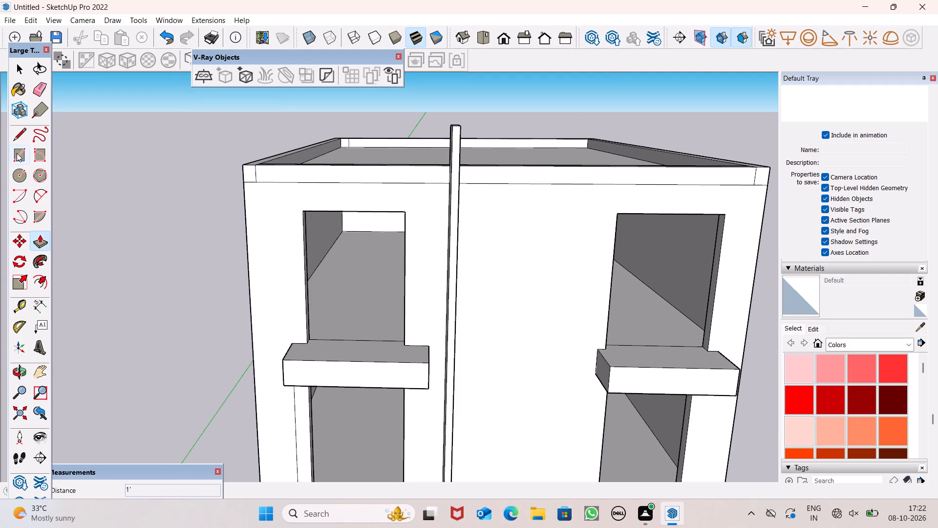
left_click(24, 136)
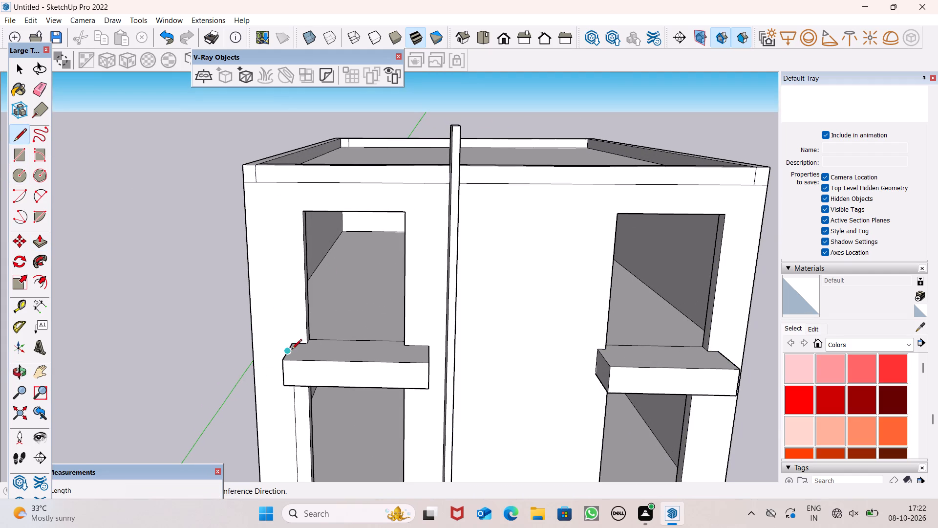
left_click_drag(293, 347, 297, 328)
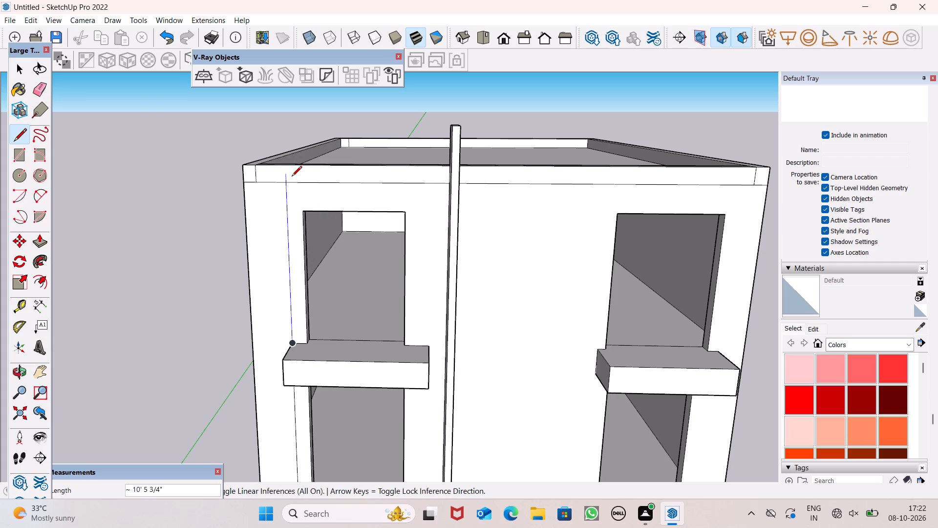
left_click(287, 184)
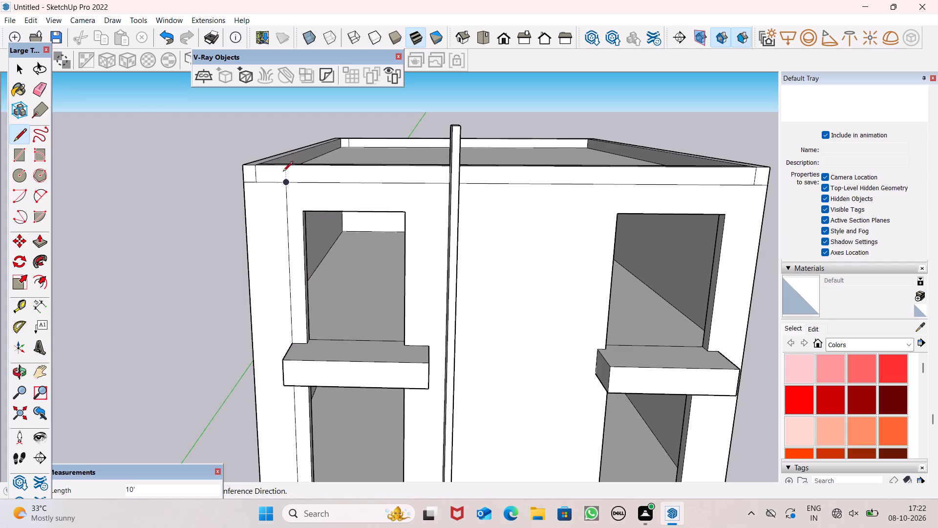
left_click(286, 182)
left_click(289, 164)
Draw a vertical line from the top left canopy's right back corner, 10' to the parapet base and 1' to its top edge.
left_click(429, 346)
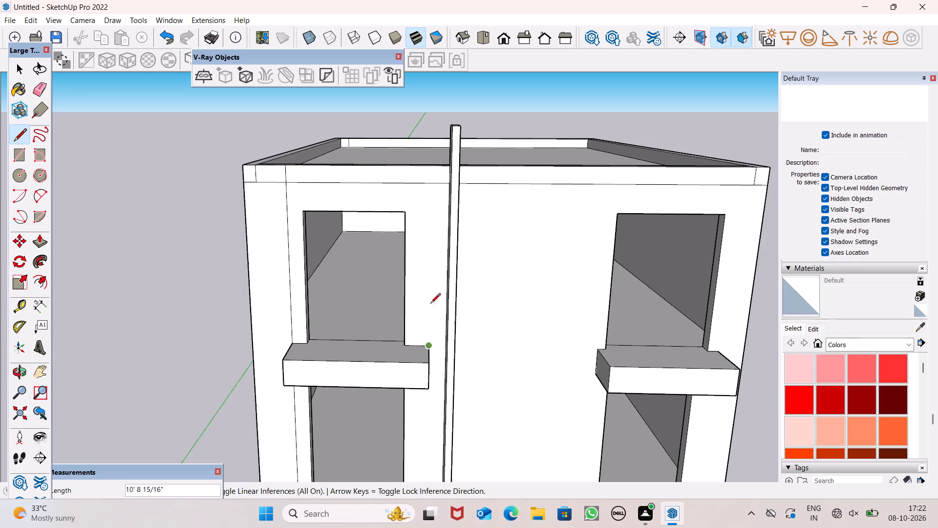
left_click(429, 346)
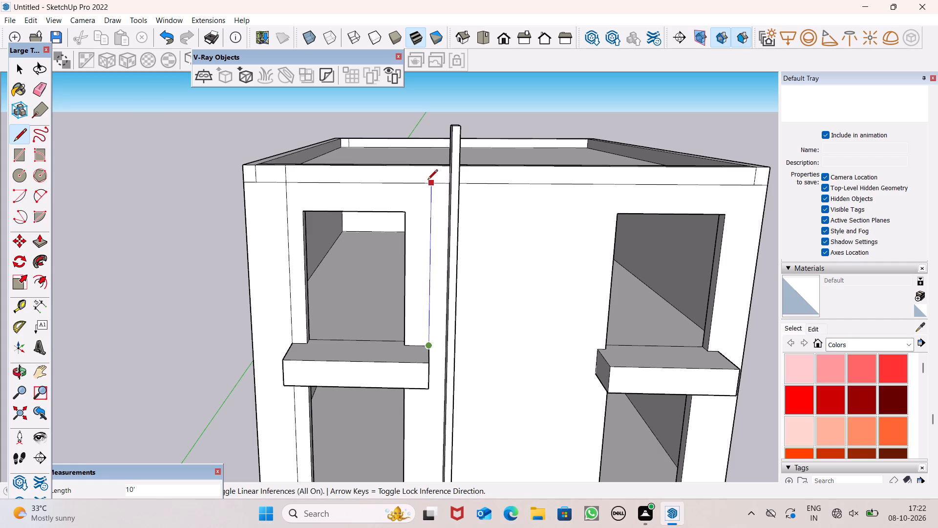
left_click(429, 180)
left_click(429, 185)
left_click(431, 166)
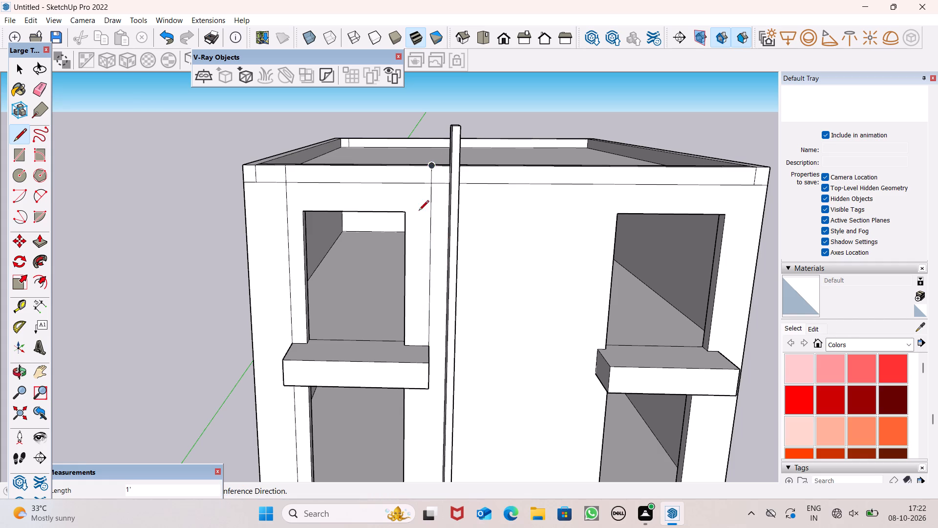
Draw a vertical line from the top right canopy's left back corner, 10' to the parapet base and on to its top edge.
left_click_drag(597, 347, 597, 338)
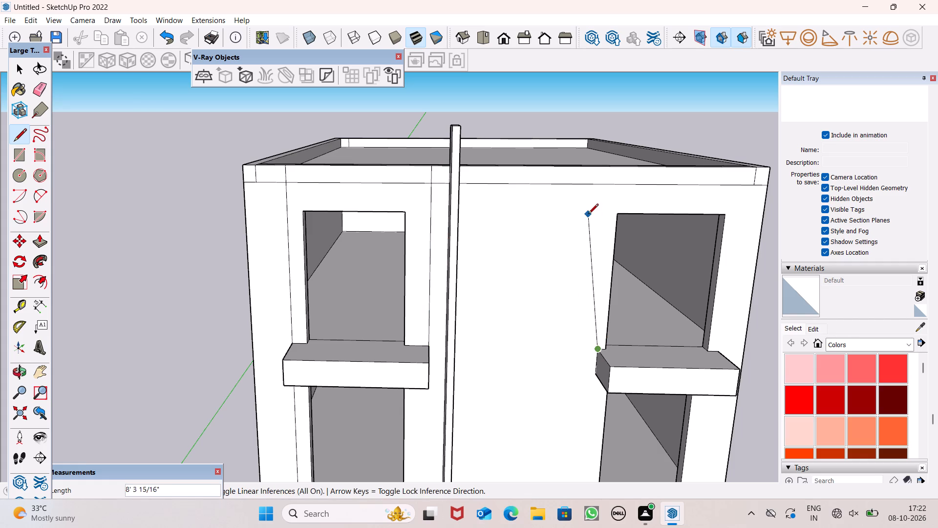
left_click(605, 185)
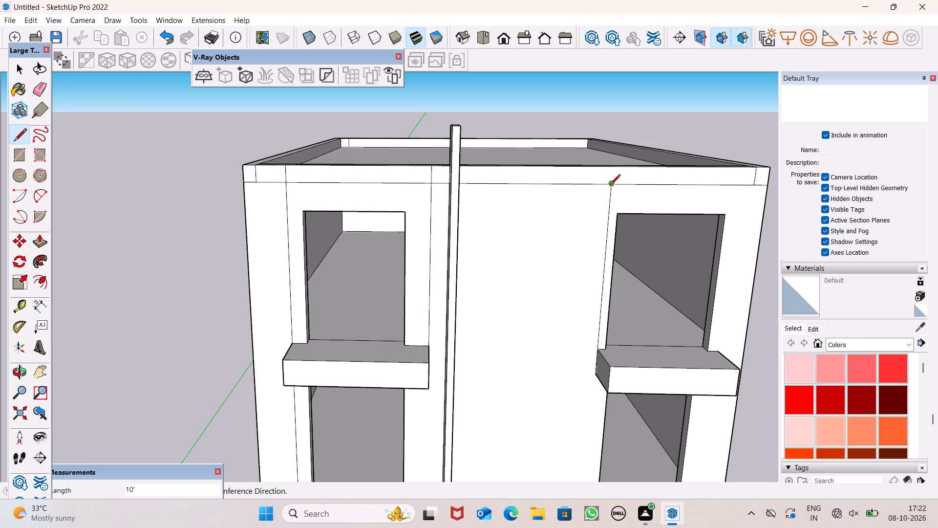
left_click(610, 185)
left_click(614, 167)
Draw a vertical line from the top right canopy's right back corner, 10' to the parapet base and 1' to its top edge.
scroll(508, 187, "down", 7)
scroll(615, 263, "up", 1)
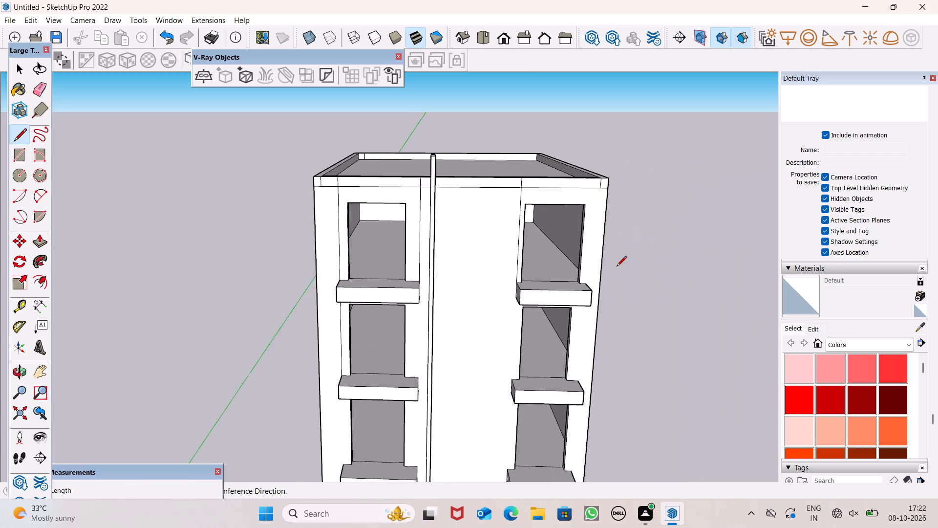
scroll(617, 267, "down", 1)
scroll(617, 267, "up", 5)
scroll(572, 282, "up", 6)
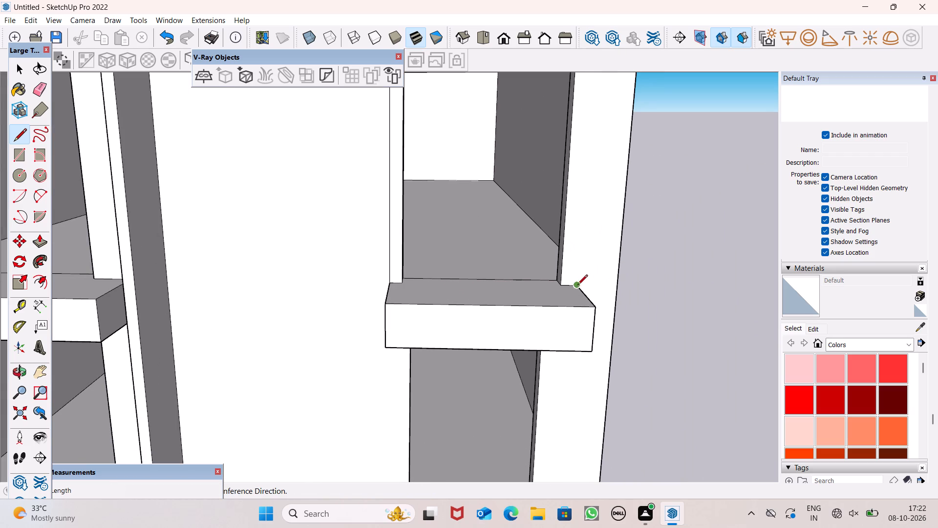
left_click(577, 286)
scroll(587, 192, "down", 2)
scroll(587, 192, "up", 1)
scroll(587, 192, "down", 9)
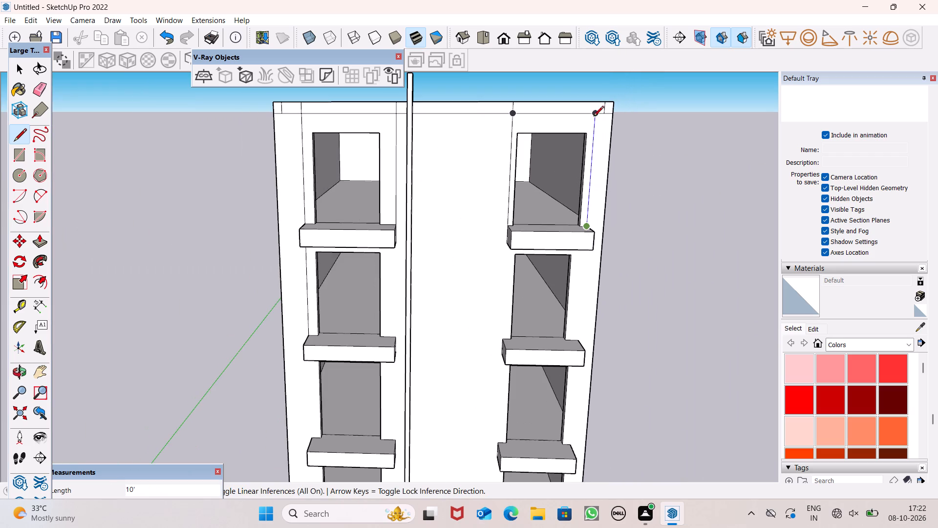
scroll(594, 117, "up", 7)
left_click(595, 112)
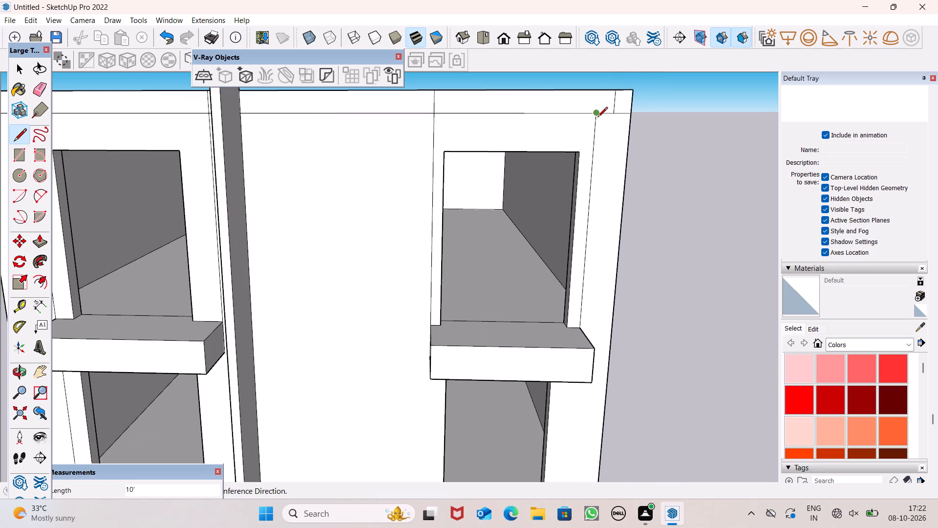
left_click(597, 115)
left_click(595, 91)
Erase the leftover short vertical edge on the parapet's front face near the building's right corner.
left_click(36, 90)
left_click_drag(615, 111, 618, 106)
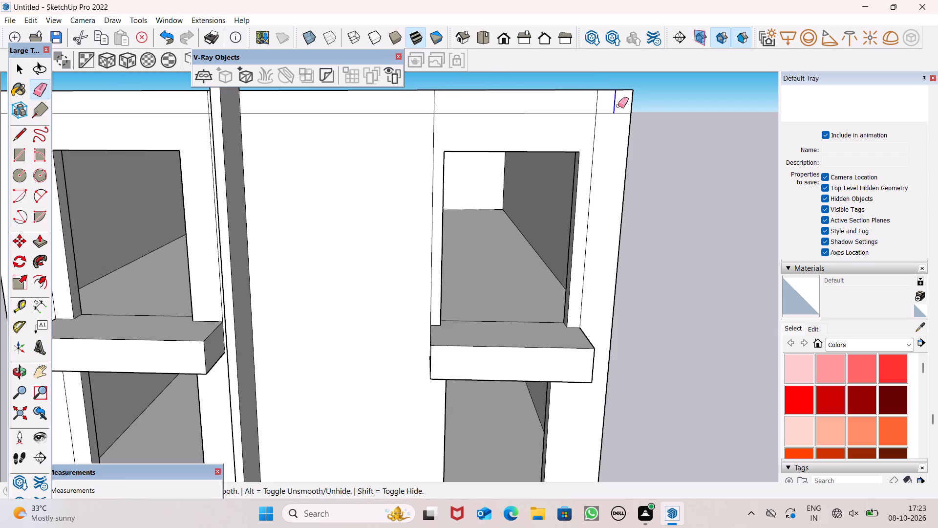
key("space")
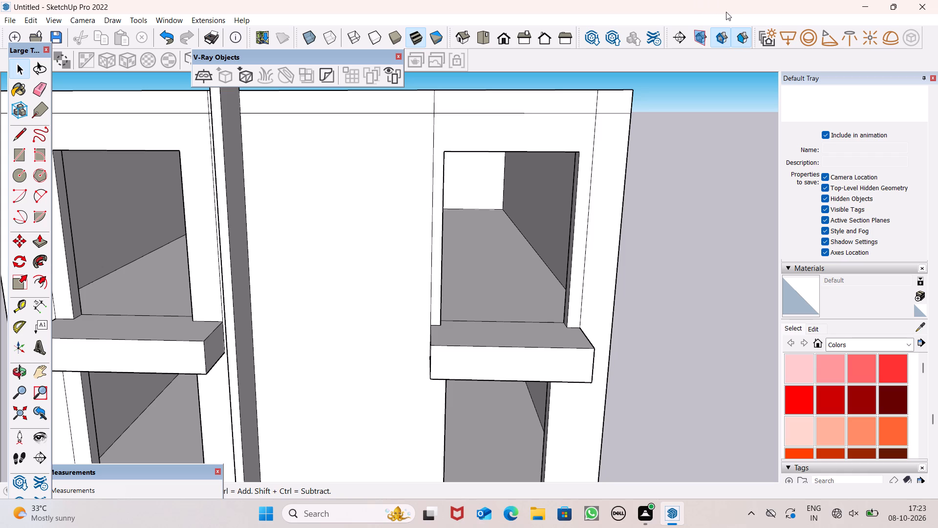
Push/Pull the parapet panel above the left window bay outward about 2' 10" to form a top canopy.
scroll(289, 27, "down", 1)
scroll(528, 285, "down", 1)
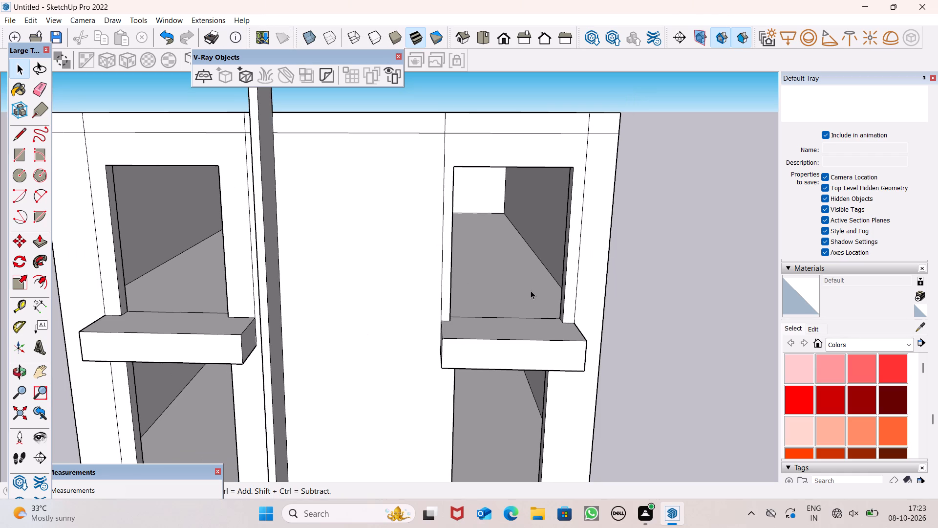
scroll(529, 292, "down", 1)
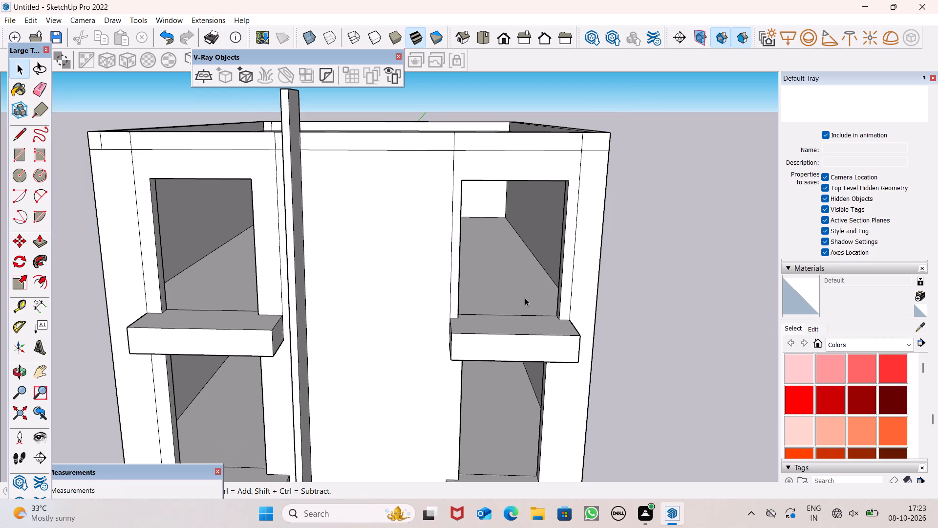
scroll(535, 302, "down", 1)
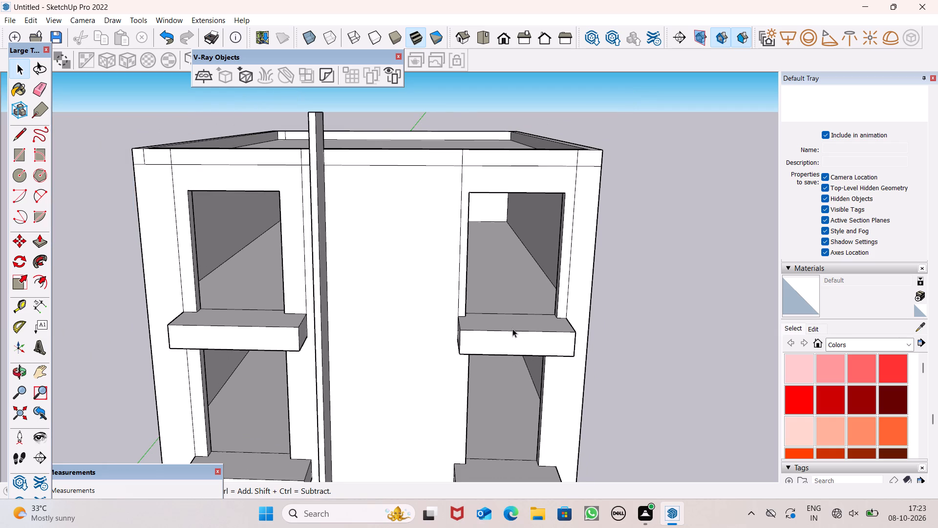
scroll(505, 284, "down", 4)
middle_click_drag(500, 270, 501, 295)
scroll(253, 213, "up", 2)
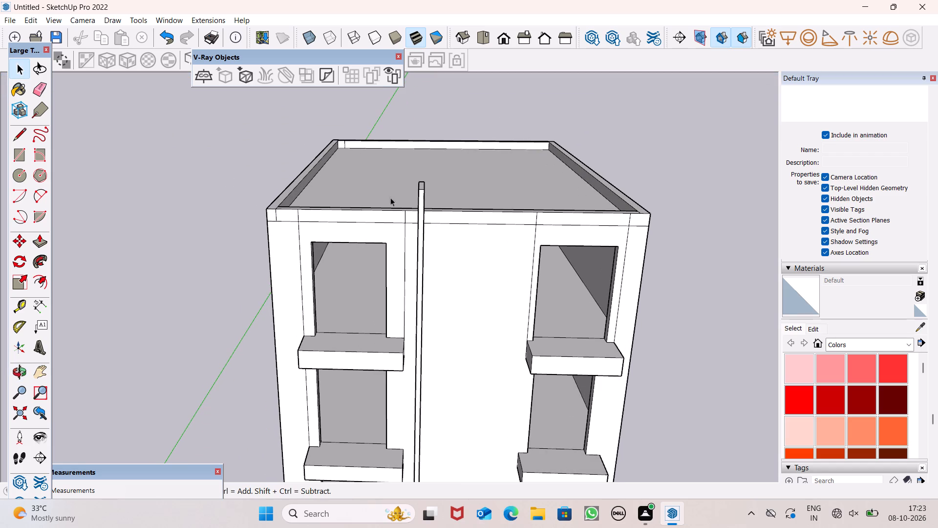
scroll(393, 161, "down", 3)
middle_click_drag(390, 206, 321, 201)
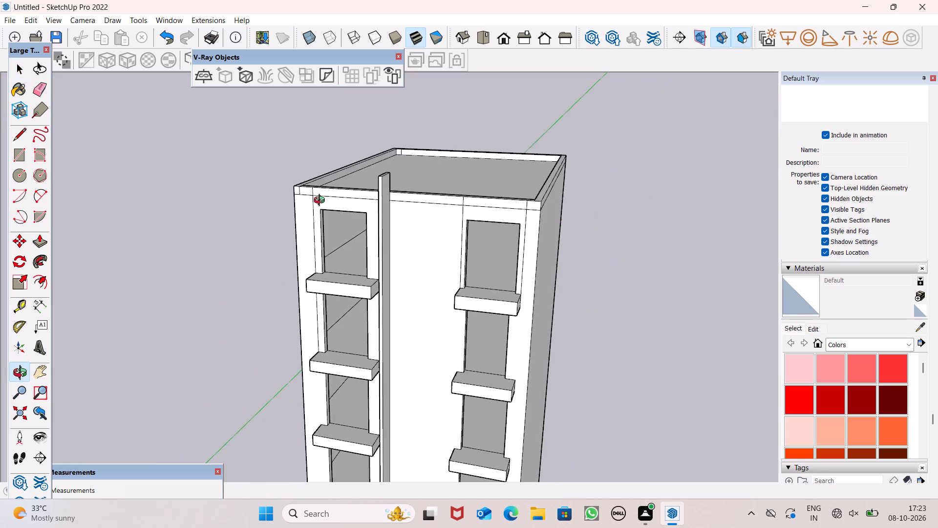
middle_click_drag(321, 201, 327, 202)
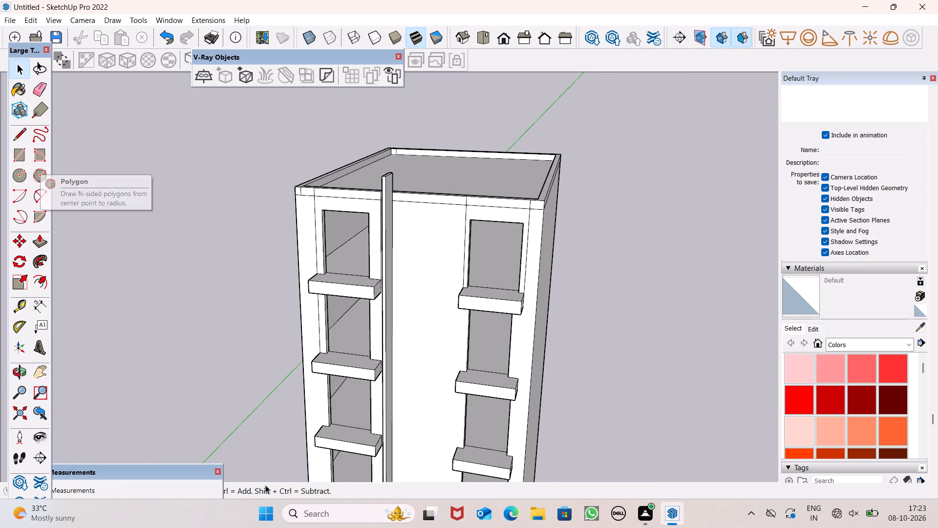
middle_click_drag(344, 247, 383, 235)
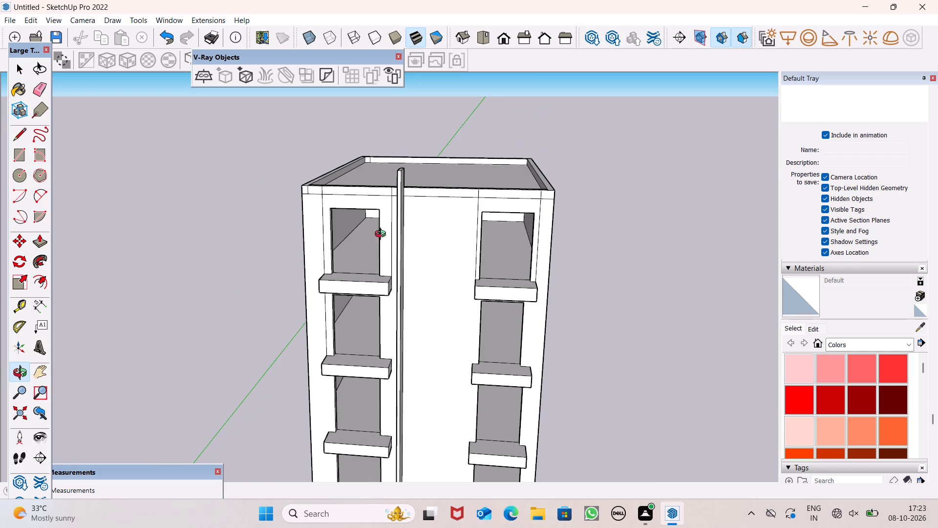
middle_click_drag(383, 235, 379, 235)
left_click(39, 244)
scroll(447, 194, "up", 4)
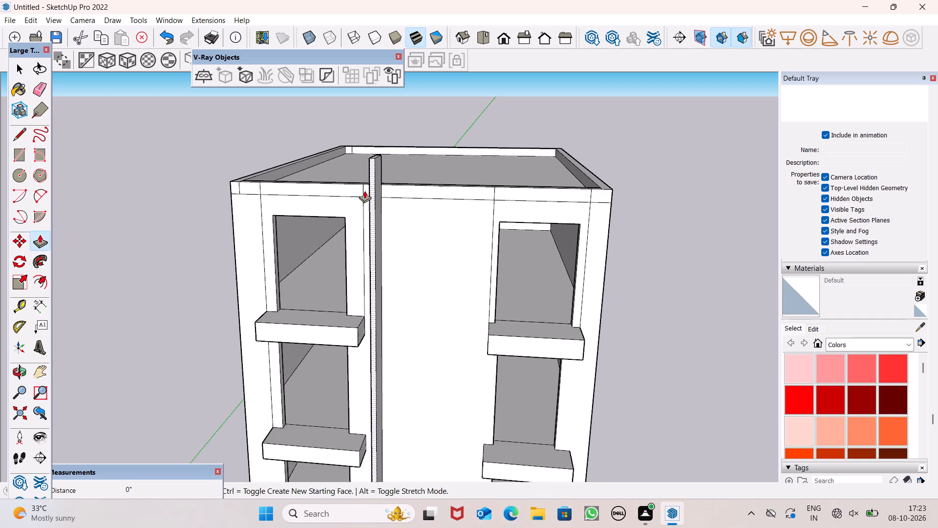
middle_click_drag(363, 191, 372, 203)
scroll(335, 207, "up", 3)
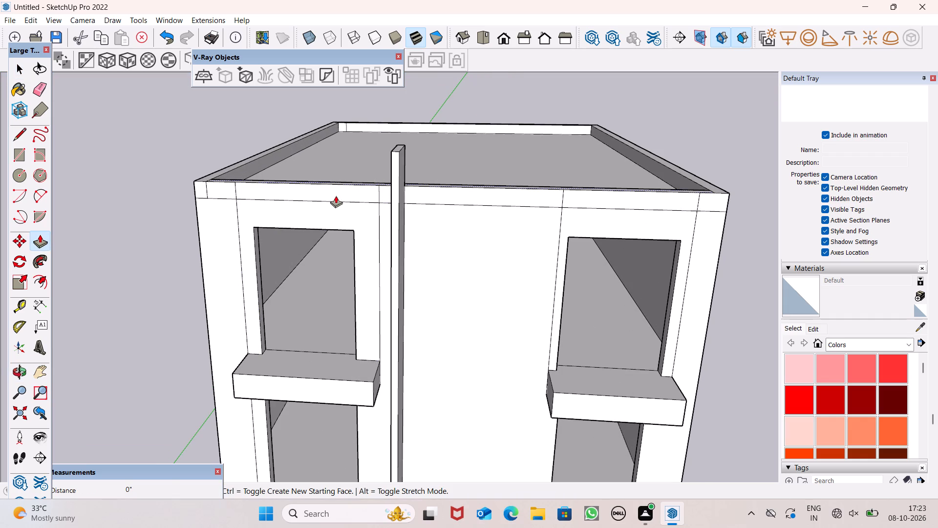
left_click_drag(336, 194, 308, 353)
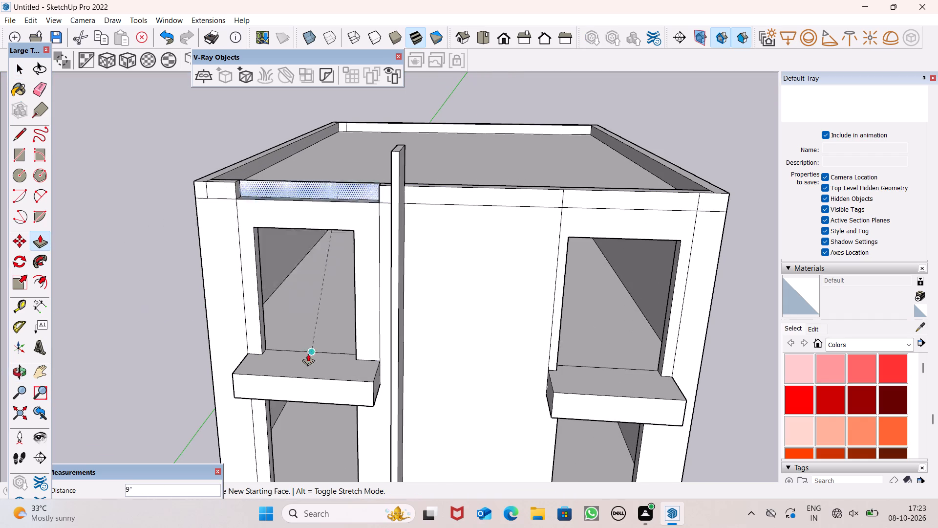
left_click_drag(308, 353, 327, 384)
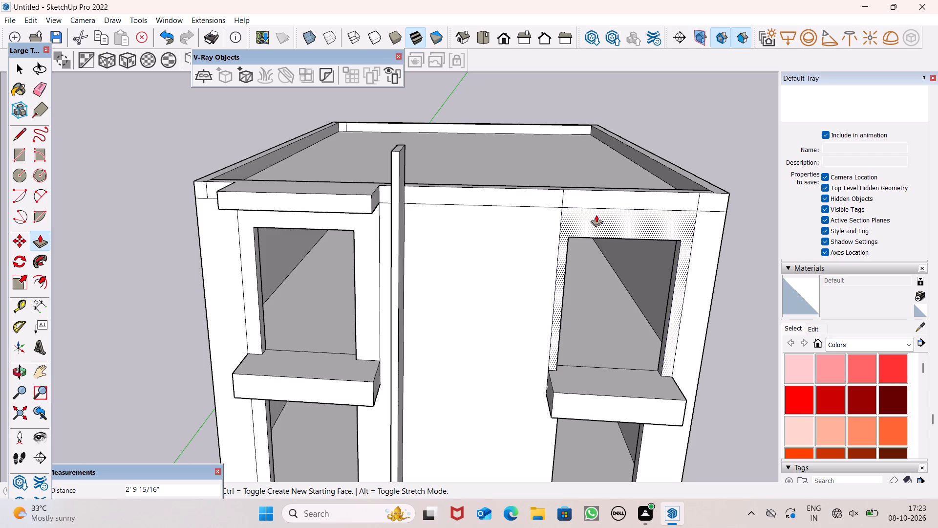
Push/Pull the parapet panel above the right window bay outward about 2' 10", matching the left canopy's depth.
left_click_drag(590, 208, 334, 205)
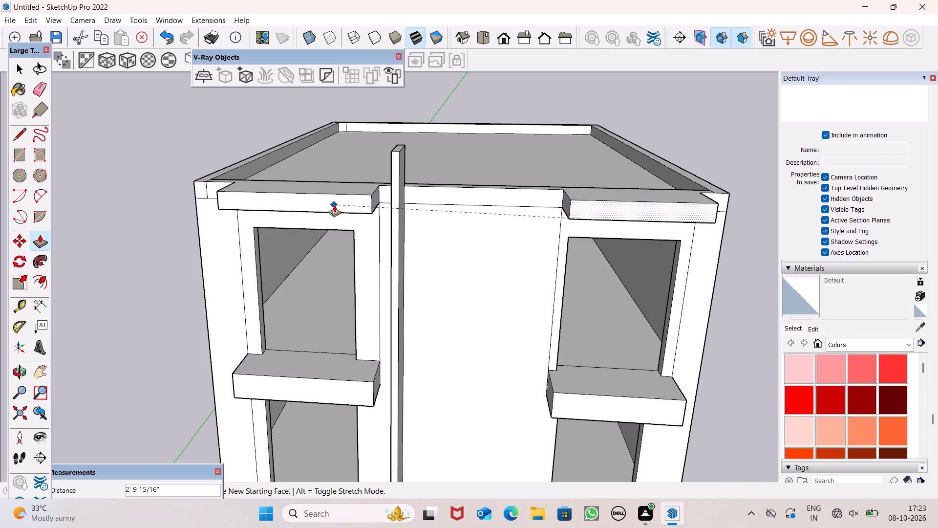
left_click_drag(334, 205, 334, 204)
Thicken both new parapet-level canopies downward by pulling their undersides about 6".
middle_click_drag(383, 281, 368, 97)
left_click_drag(349, 146, 349, 150)
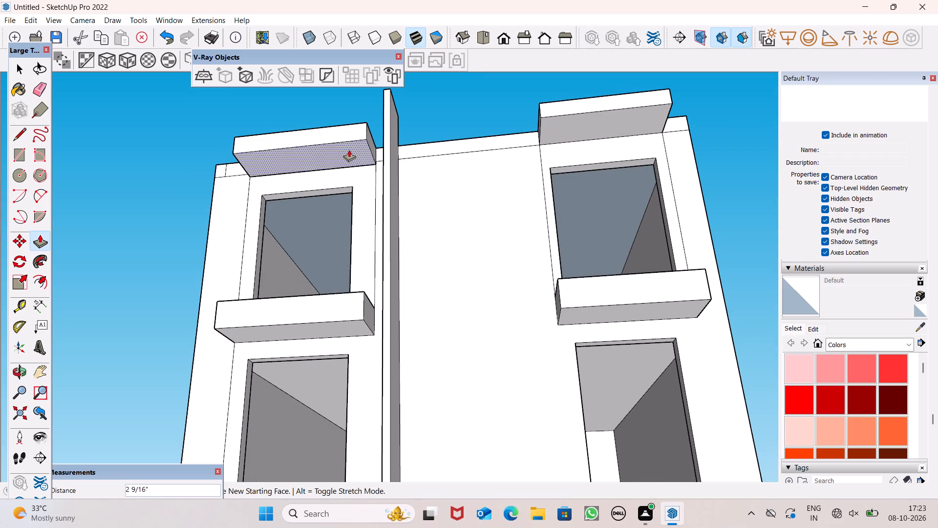
left_click_drag(349, 150, 349, 153)
left_click_drag(558, 129, 561, 140)
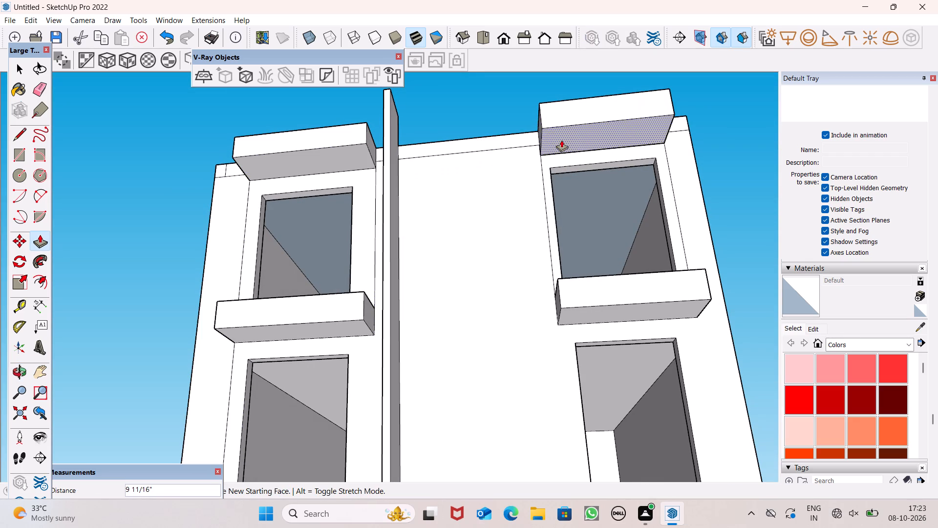
left_click_drag(561, 140, 354, 154)
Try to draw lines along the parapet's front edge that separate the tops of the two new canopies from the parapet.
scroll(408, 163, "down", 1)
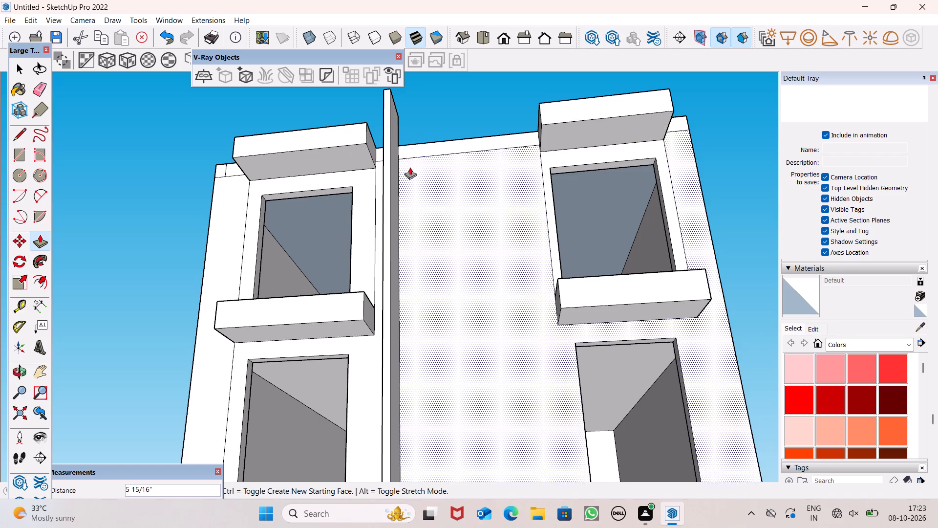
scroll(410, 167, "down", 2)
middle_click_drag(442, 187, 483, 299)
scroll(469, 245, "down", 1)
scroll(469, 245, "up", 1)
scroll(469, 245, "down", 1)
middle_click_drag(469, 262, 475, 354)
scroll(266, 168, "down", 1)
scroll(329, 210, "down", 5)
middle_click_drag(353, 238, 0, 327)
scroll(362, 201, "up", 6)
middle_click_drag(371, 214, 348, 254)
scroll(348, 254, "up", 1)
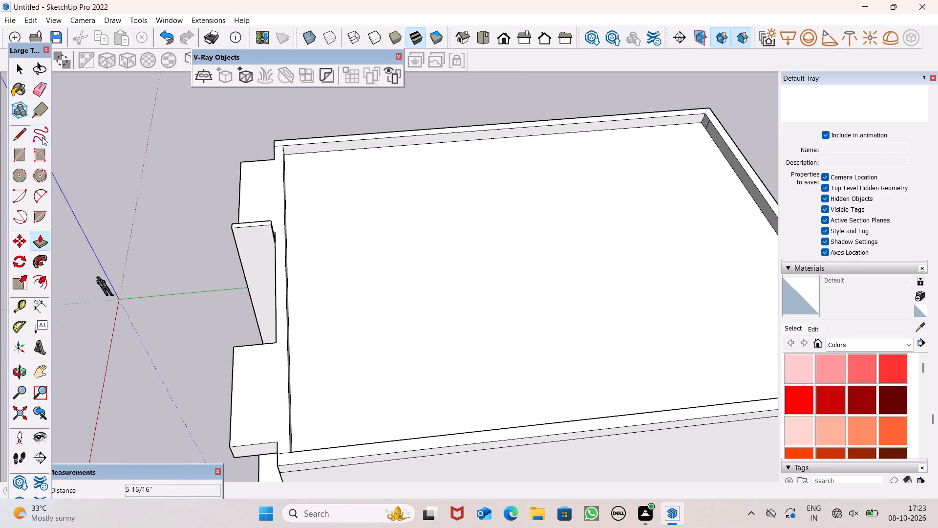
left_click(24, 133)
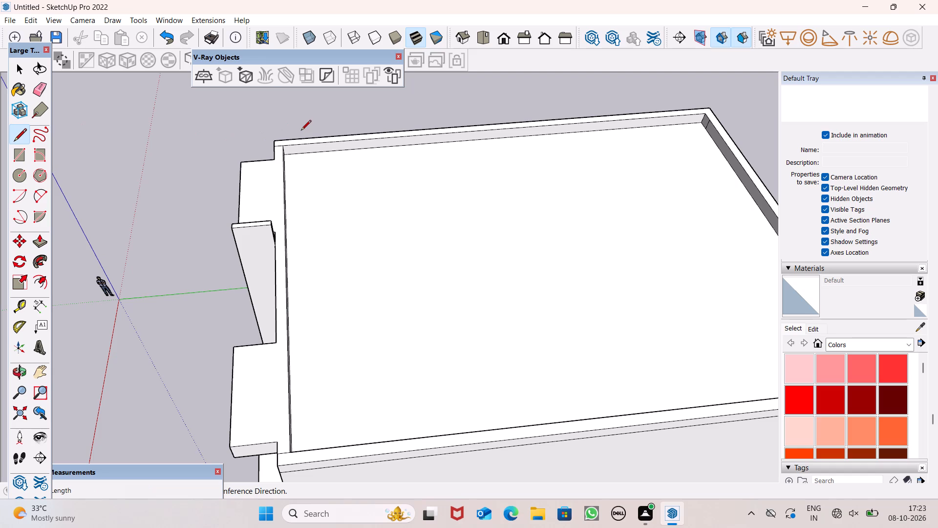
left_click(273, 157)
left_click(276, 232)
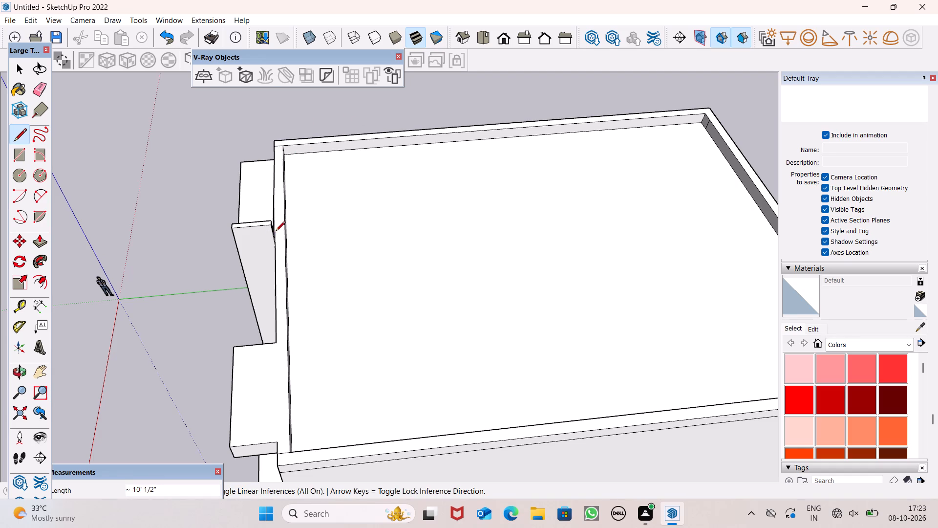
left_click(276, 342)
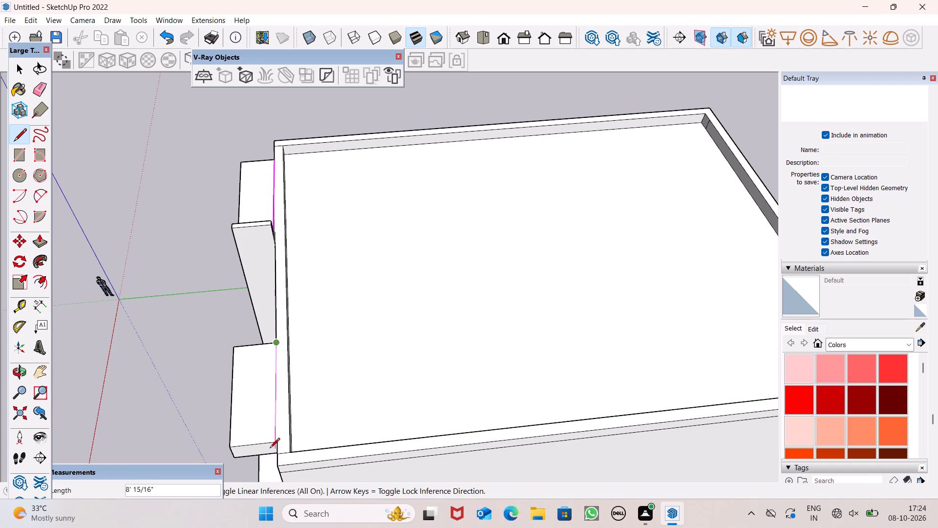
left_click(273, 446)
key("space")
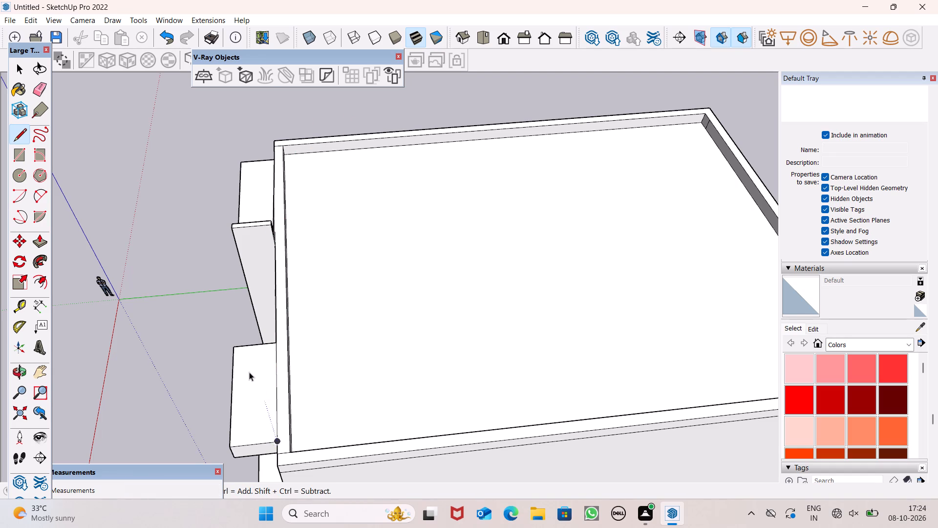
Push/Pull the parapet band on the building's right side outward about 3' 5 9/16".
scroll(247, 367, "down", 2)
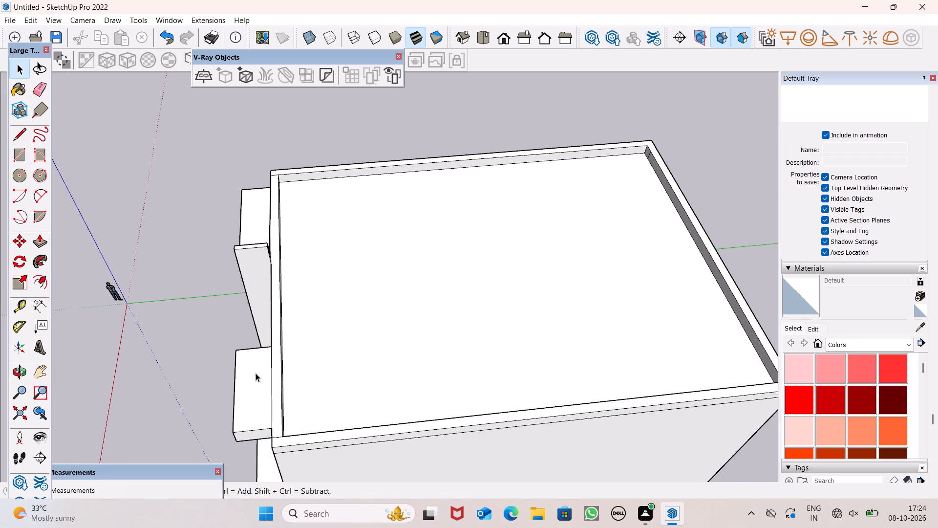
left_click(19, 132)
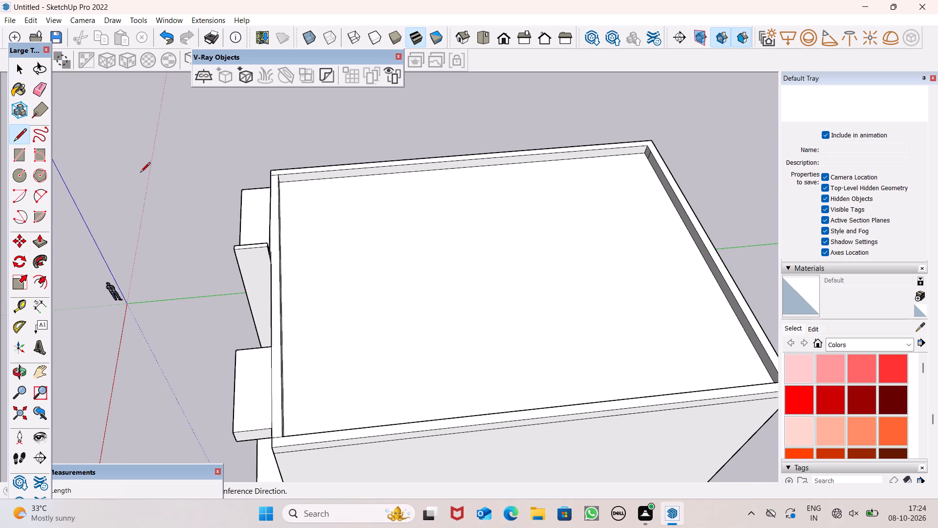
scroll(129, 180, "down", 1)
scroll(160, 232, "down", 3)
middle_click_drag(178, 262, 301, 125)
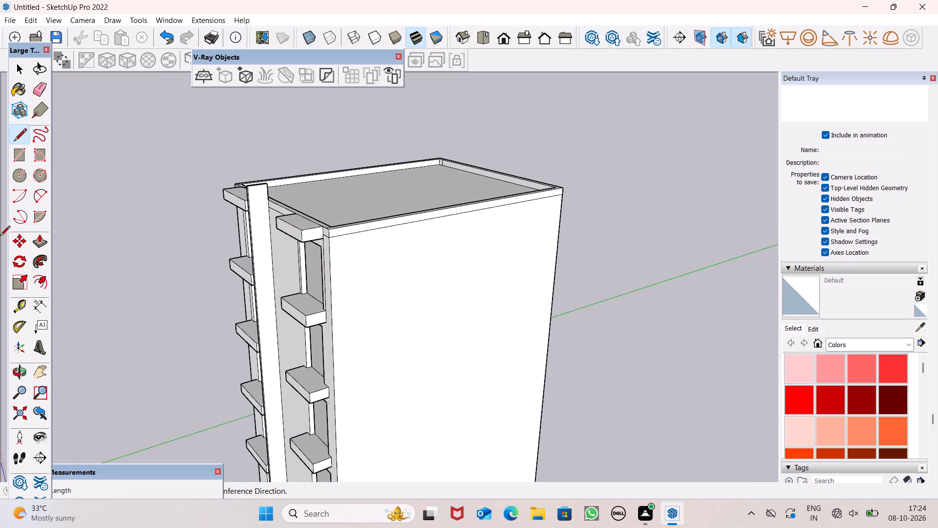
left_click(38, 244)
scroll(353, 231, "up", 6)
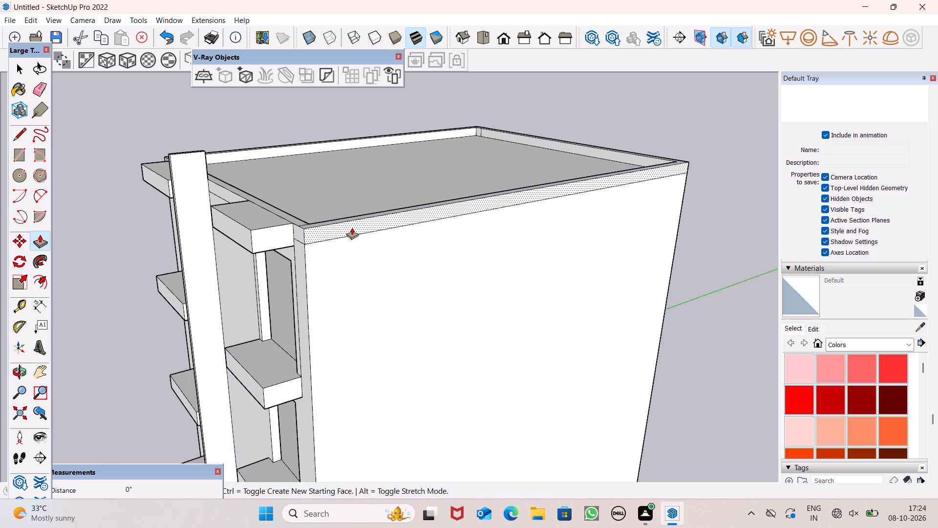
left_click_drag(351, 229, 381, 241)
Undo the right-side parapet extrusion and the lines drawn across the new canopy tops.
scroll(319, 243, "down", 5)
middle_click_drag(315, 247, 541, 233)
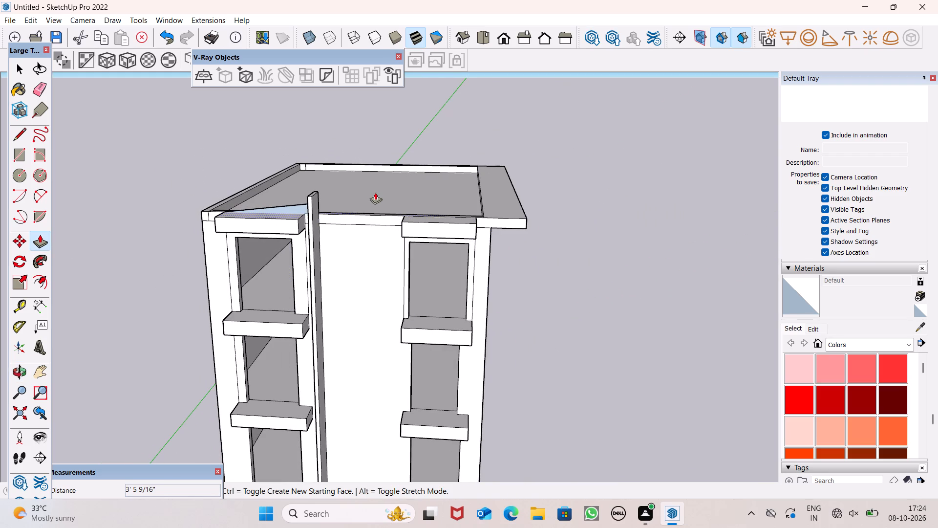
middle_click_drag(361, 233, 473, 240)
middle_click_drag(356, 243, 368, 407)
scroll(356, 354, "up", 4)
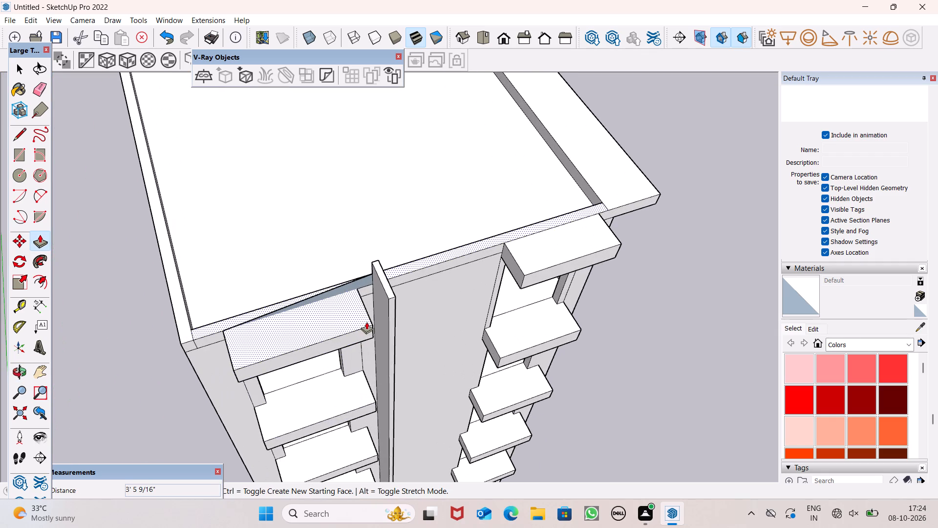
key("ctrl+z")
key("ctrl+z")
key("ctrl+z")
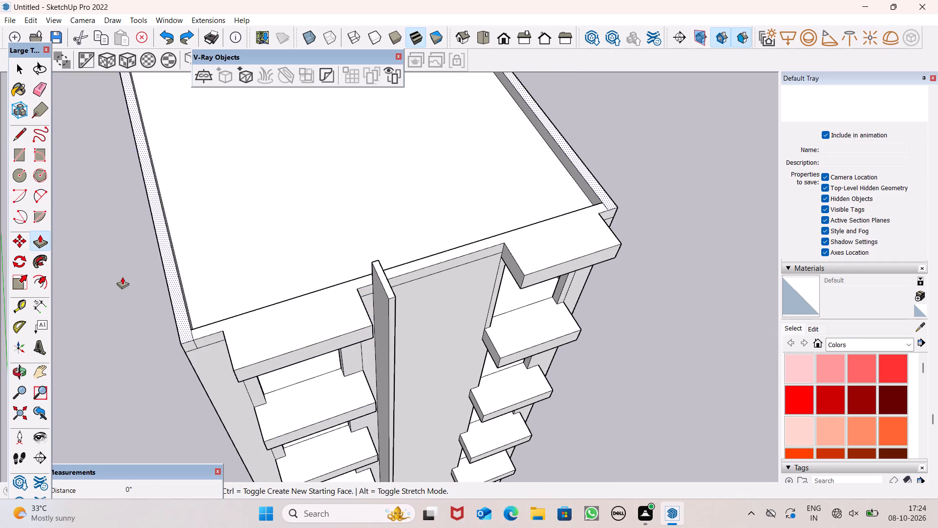
Draw lines along the parapet's front edge across the top left canopy, about 8' 6", and the top right canopy, 7' 2".
left_click(21, 137)
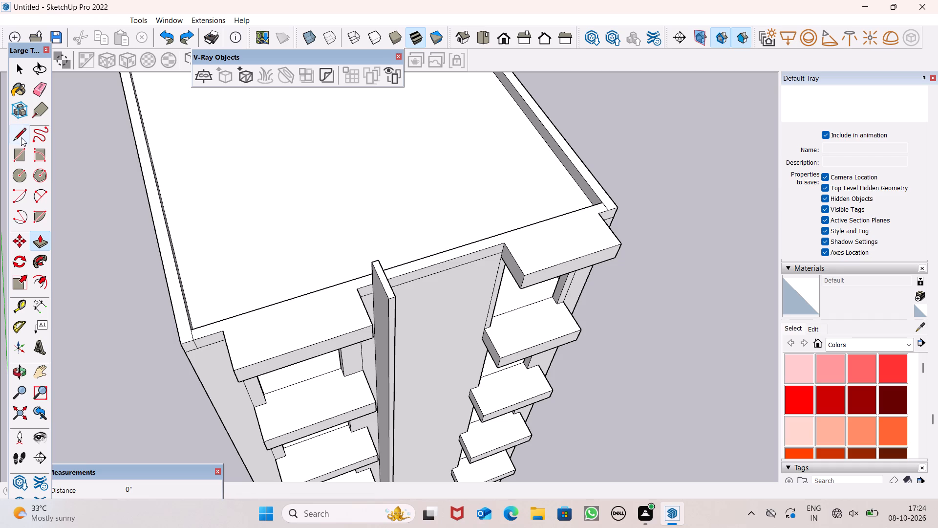
left_click(219, 335)
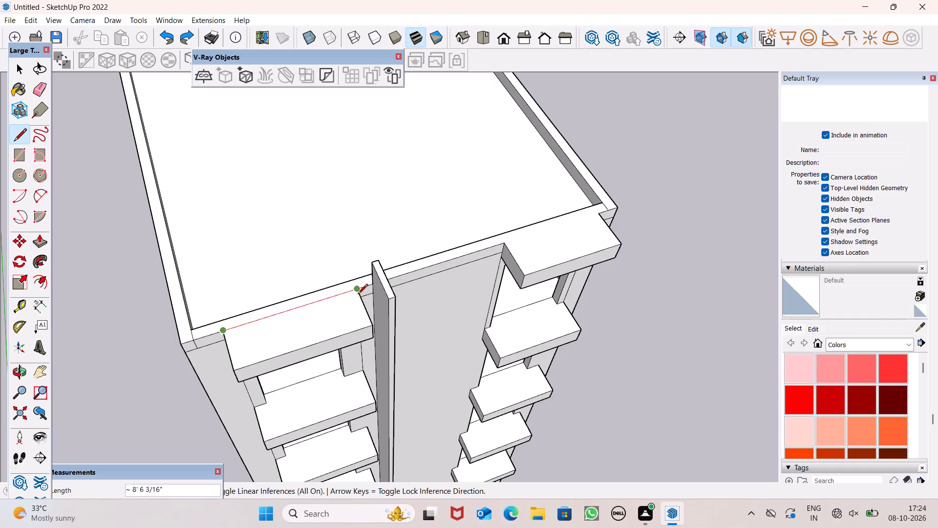
left_click(357, 294)
left_click(503, 245)
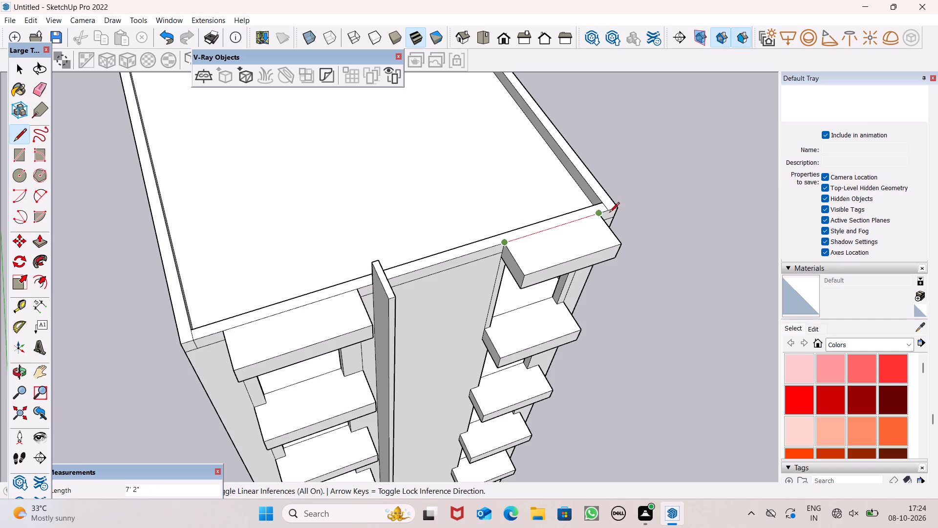
left_click(598, 214)
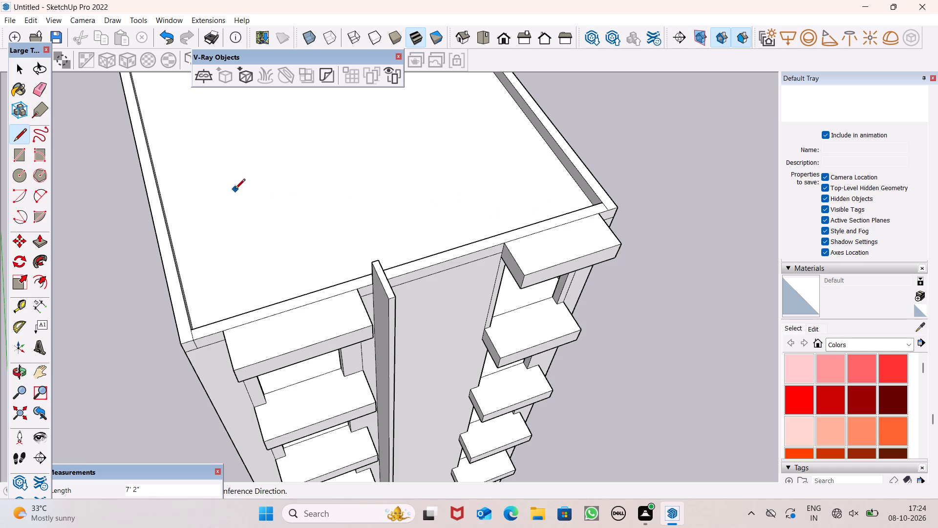
key("space")
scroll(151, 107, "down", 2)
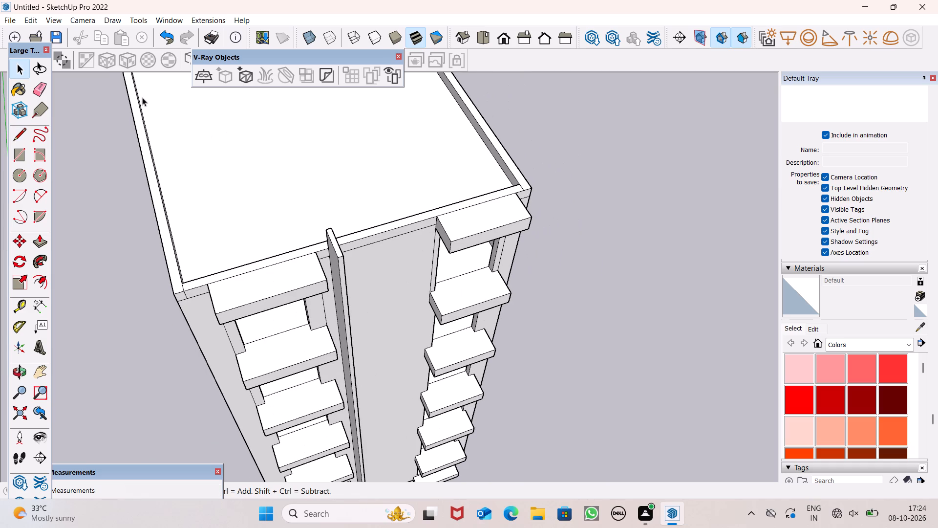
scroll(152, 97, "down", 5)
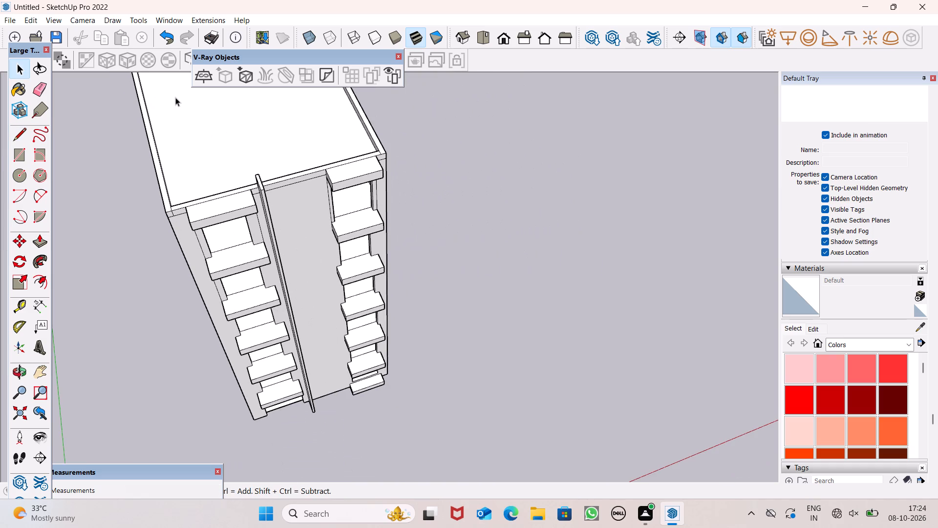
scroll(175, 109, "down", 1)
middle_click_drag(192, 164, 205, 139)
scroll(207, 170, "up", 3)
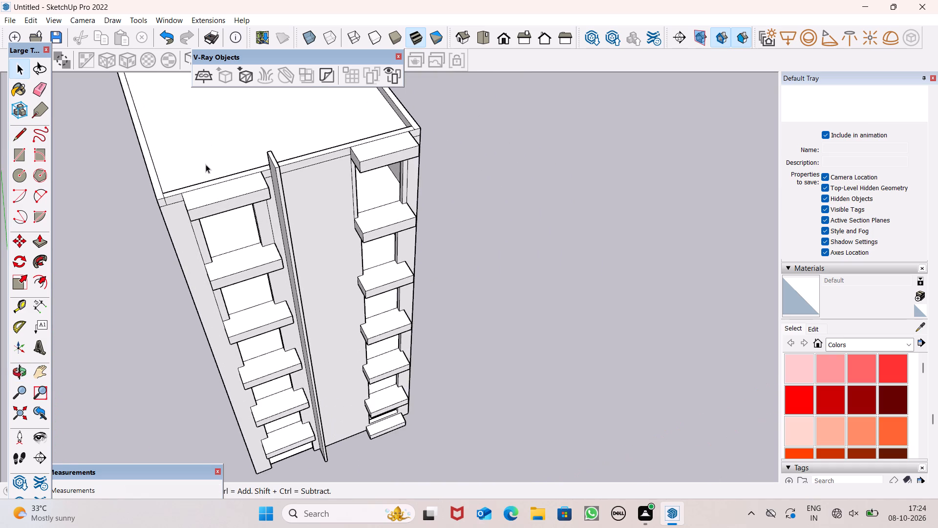
Push/Pull the top face of the parapet's two sides and rear upward 2".
scroll(197, 161, "up", 2)
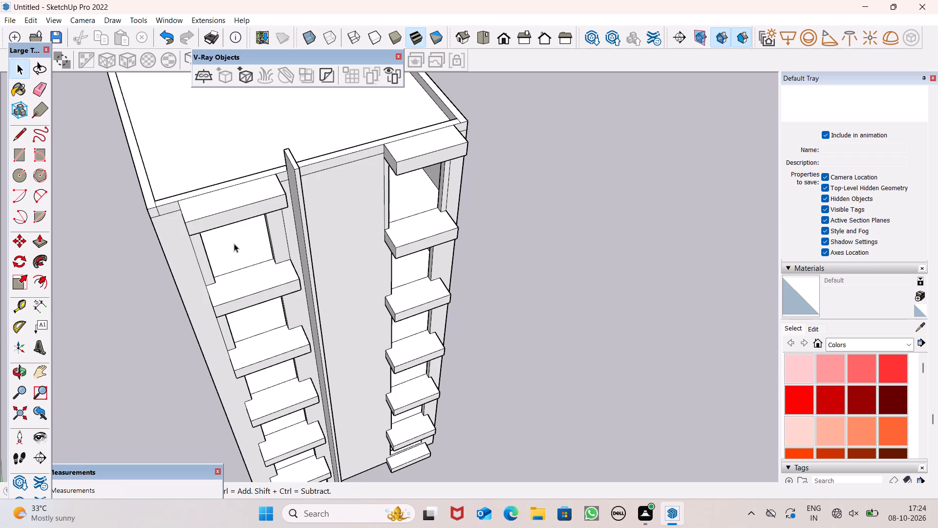
middle_click_drag(223, 240, 168, 200)
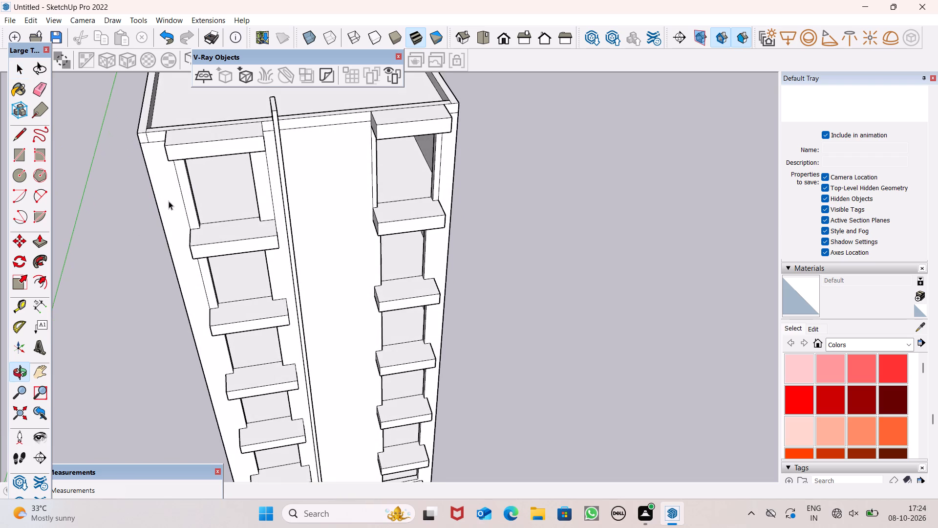
scroll(170, 186, "down", 6)
scroll(153, 145, "up", 5)
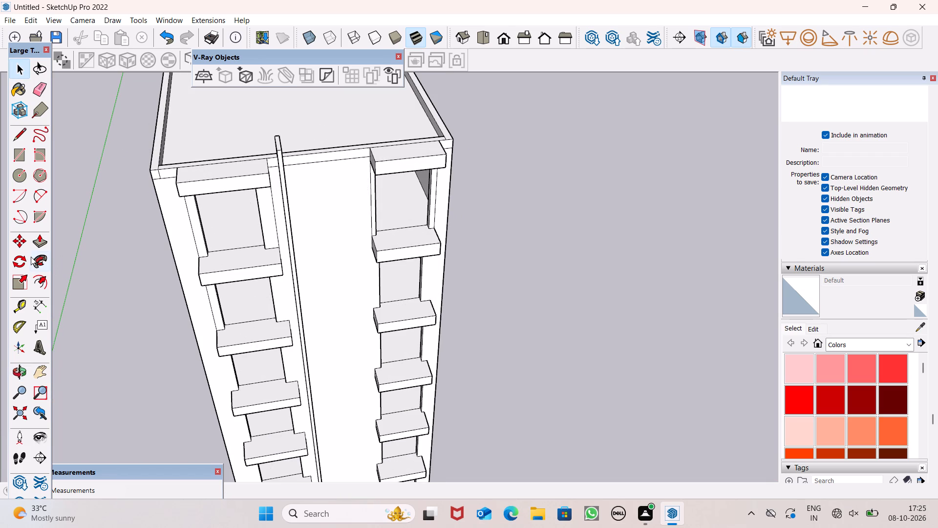
left_click(34, 245)
scroll(71, 251, "down", 6)
scroll(82, 222, "up", 6)
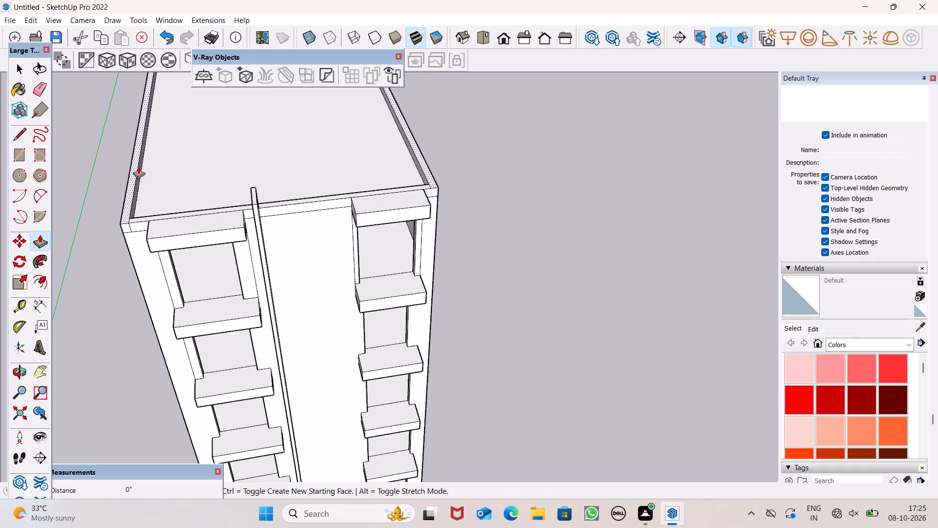
scroll(142, 215, "up", 6)
left_click_drag(111, 209, 111, 198)
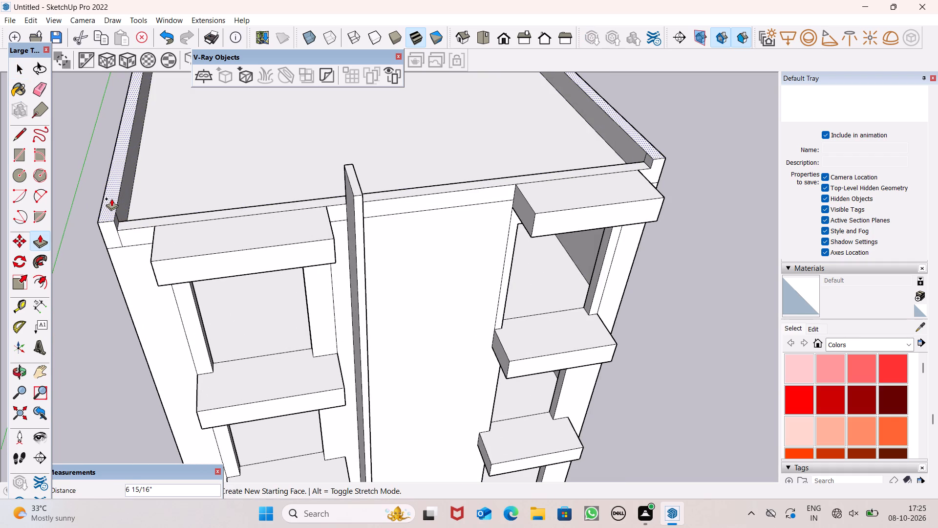
left_click_drag(111, 198, 111, 197)
key("2")
key("shift+quotedbl")
key("Return")
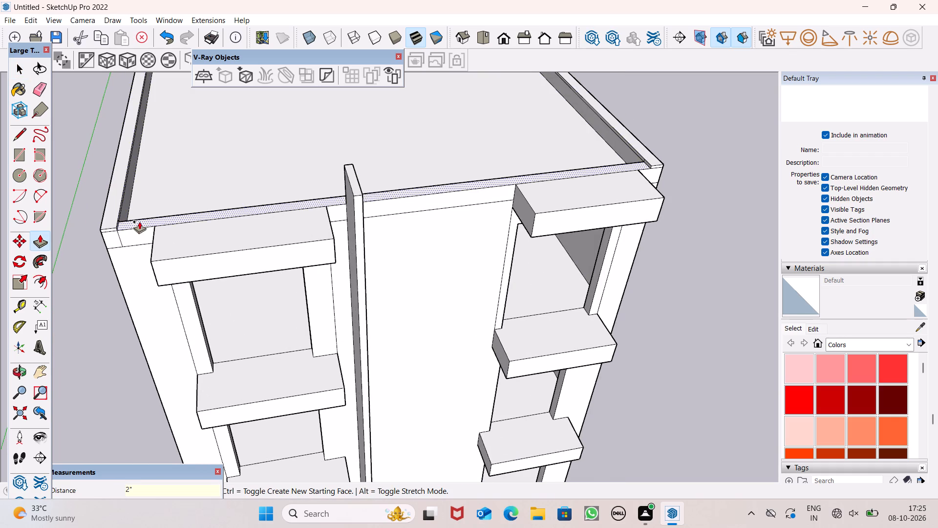
Push/Pull the front parapet's top face up to the level of the raised side parapets.
scroll(131, 225, "up", 2)
scroll(130, 226, "down", 1)
scroll(130, 226, "up", 1)
scroll(130, 226, "down", 1)
scroll(130, 226, "up", 1)
left_click_drag(225, 214, 106, 221)
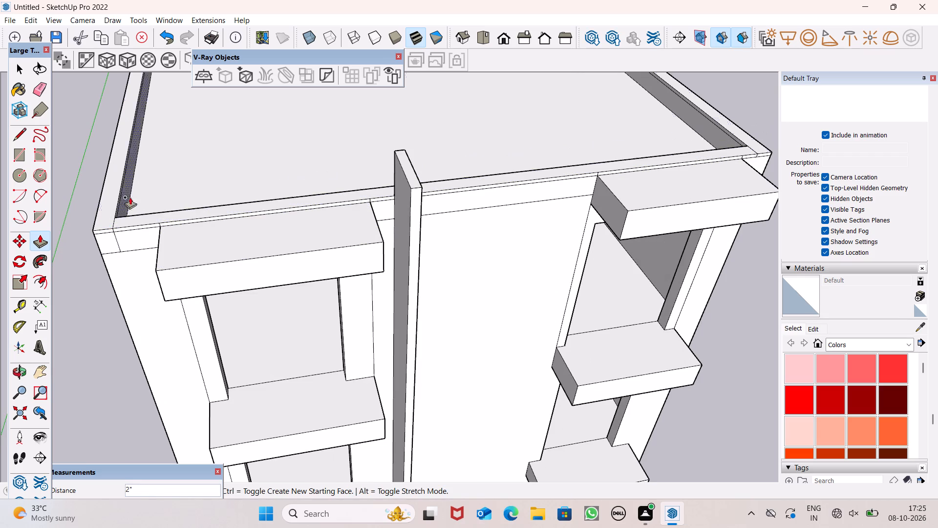
scroll(106, 232, "up", 4)
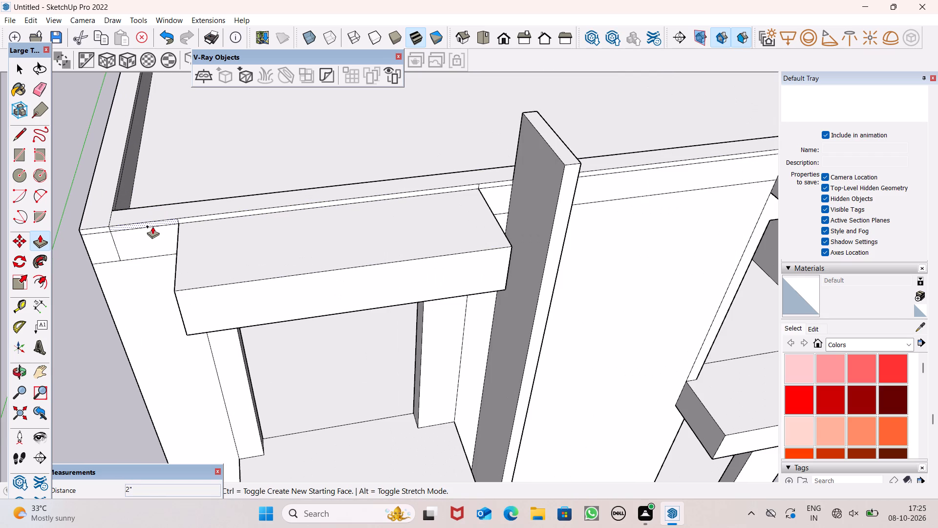
Erase the short vertical seam lines on the front parapet face at the left corner and beside the left canopy's outer end.
left_click(42, 89)
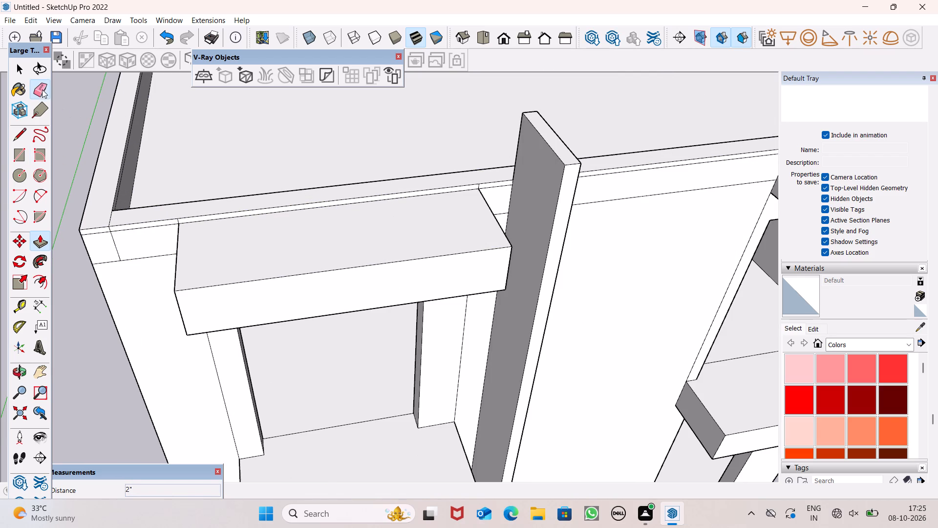
scroll(140, 208, "up", 4)
scroll(103, 236, "up", 5)
left_click_drag(88, 238, 102, 238)
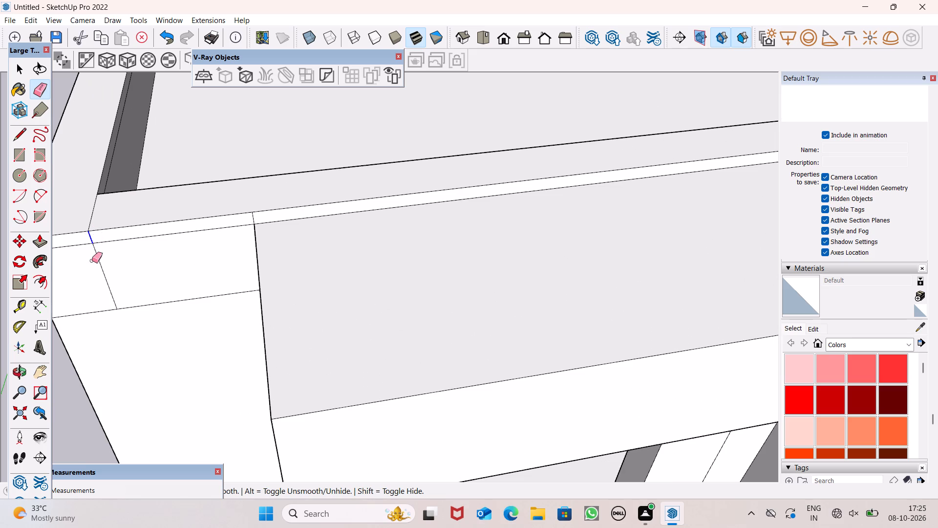
left_click_drag(94, 264, 100, 261)
scroll(169, 189, "down", 5)
scroll(244, 209, "up", 7)
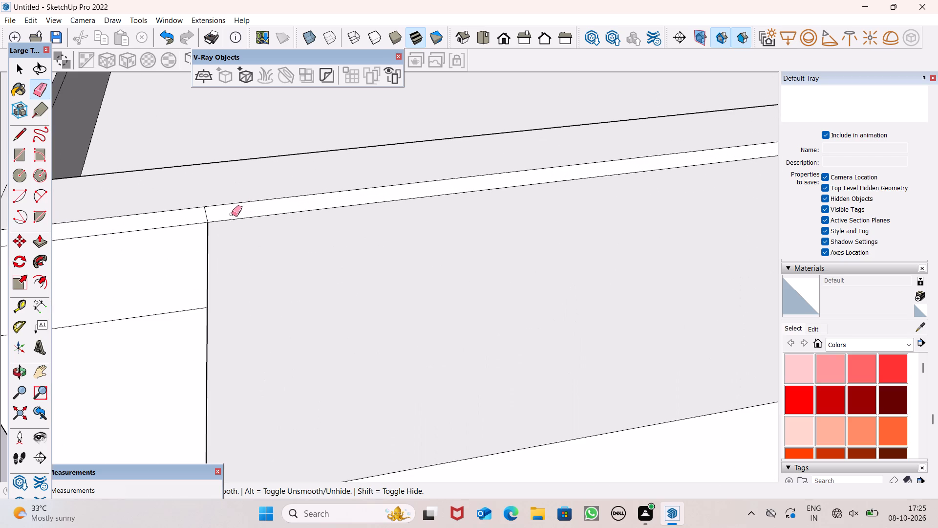
left_click_drag(229, 214, 205, 217)
scroll(205, 202, "down", 11)
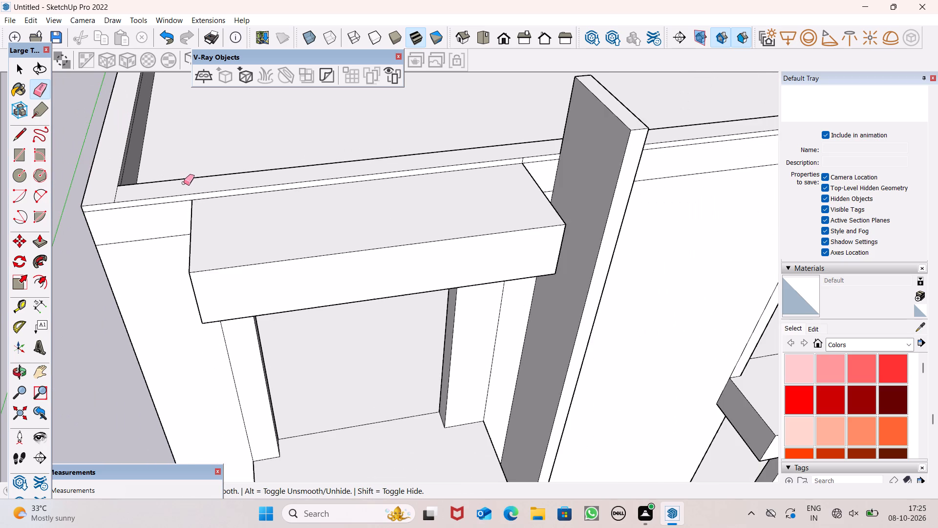
scroll(181, 200, "down", 2)
scroll(226, 219, "down", 5)
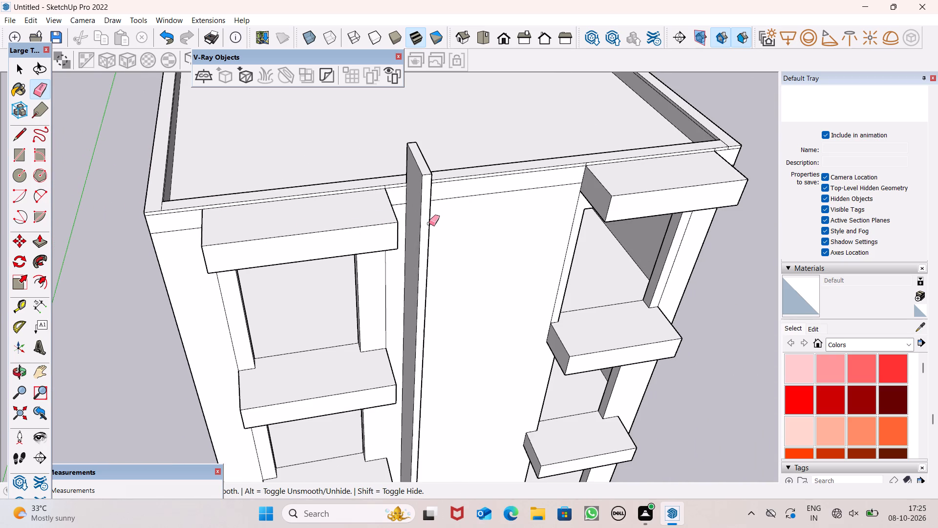
Erase the short vertical seam lines on the raised parapet band between the right canopy and the front right corner.
scroll(386, 244, "down", 7)
middle_click_drag(401, 240, 217, 217)
scroll(217, 217, "up", 1)
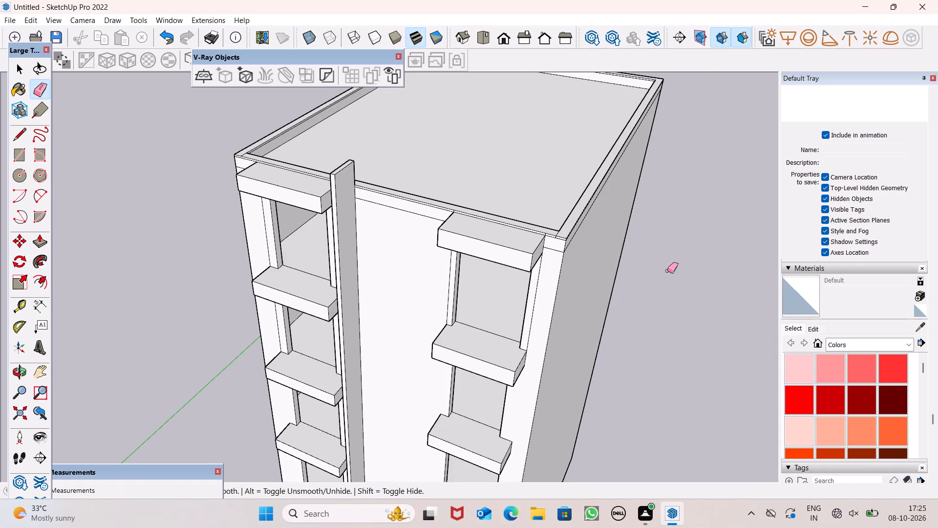
scroll(600, 241, "up", 6)
scroll(592, 235, "down", 1)
scroll(537, 220, "up", 7)
scroll(506, 282, "up", 1)
middle_click_drag(504, 282, 502, 139)
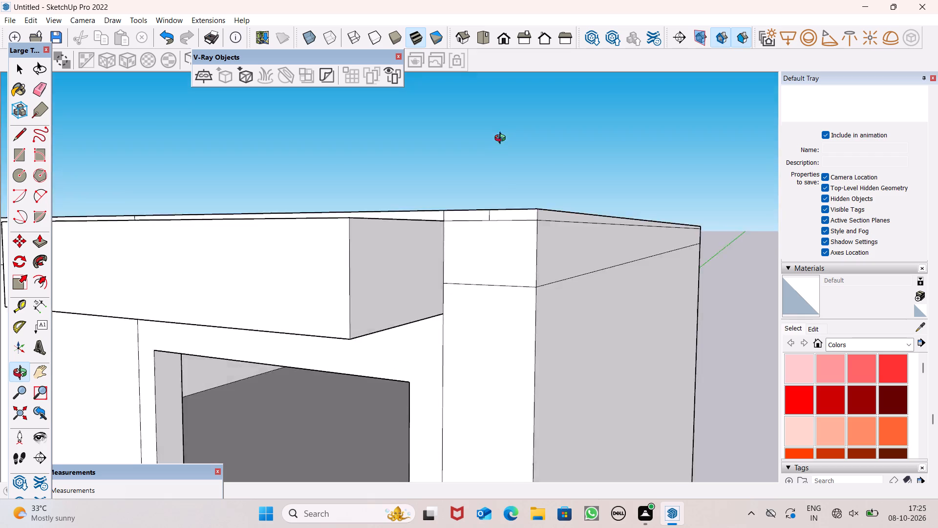
middle_click_drag(502, 139, 586, 170)
scroll(535, 222, "up", 5)
left_click_drag(482, 213, 475, 213)
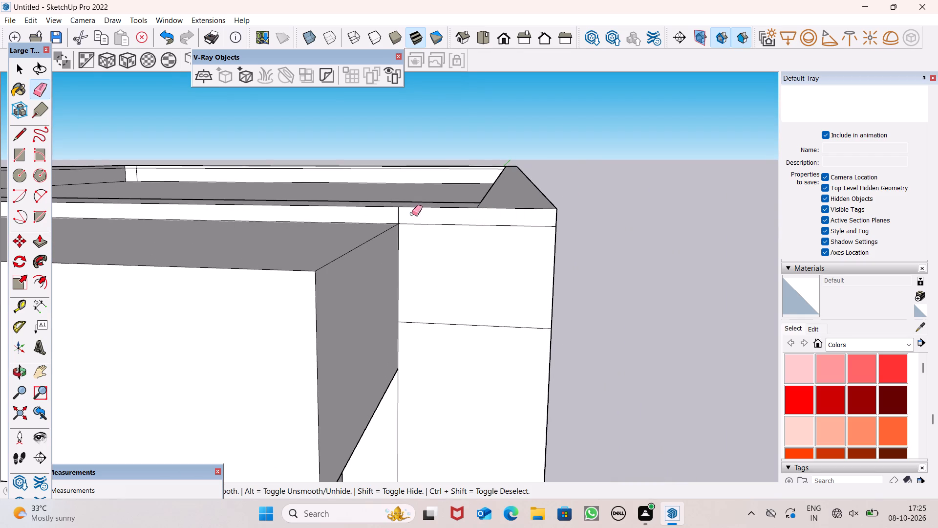
left_click_drag(394, 217, 411, 216)
scroll(611, 143, "down", 11)
middle_click_drag(641, 155, 598, 324)
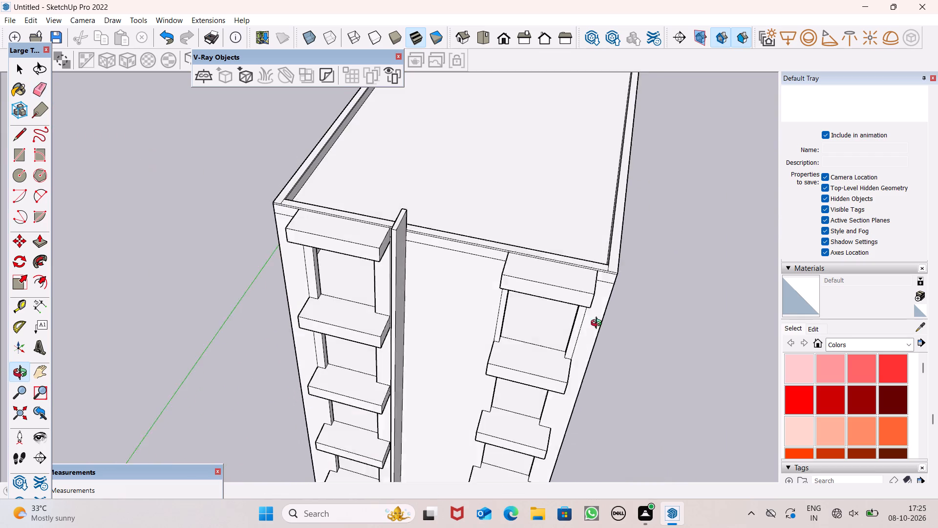
middle_click_drag(598, 324, 596, 330)
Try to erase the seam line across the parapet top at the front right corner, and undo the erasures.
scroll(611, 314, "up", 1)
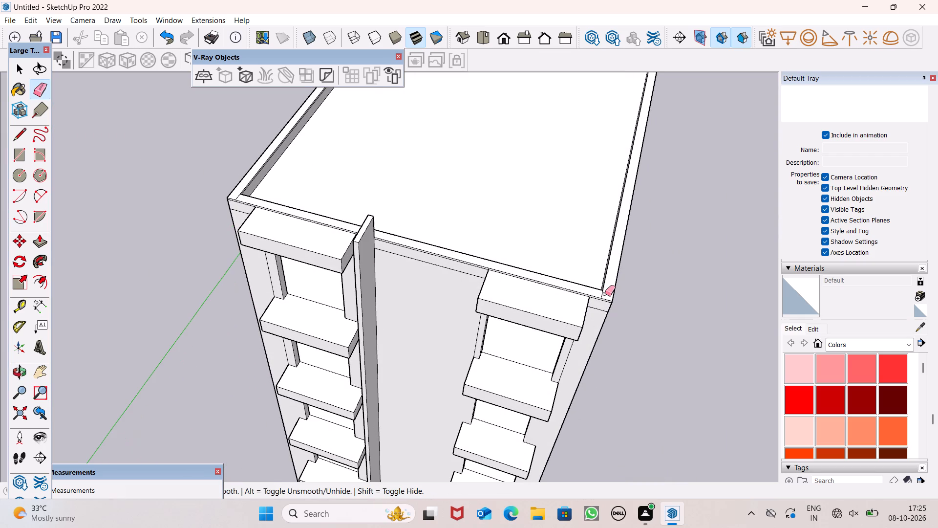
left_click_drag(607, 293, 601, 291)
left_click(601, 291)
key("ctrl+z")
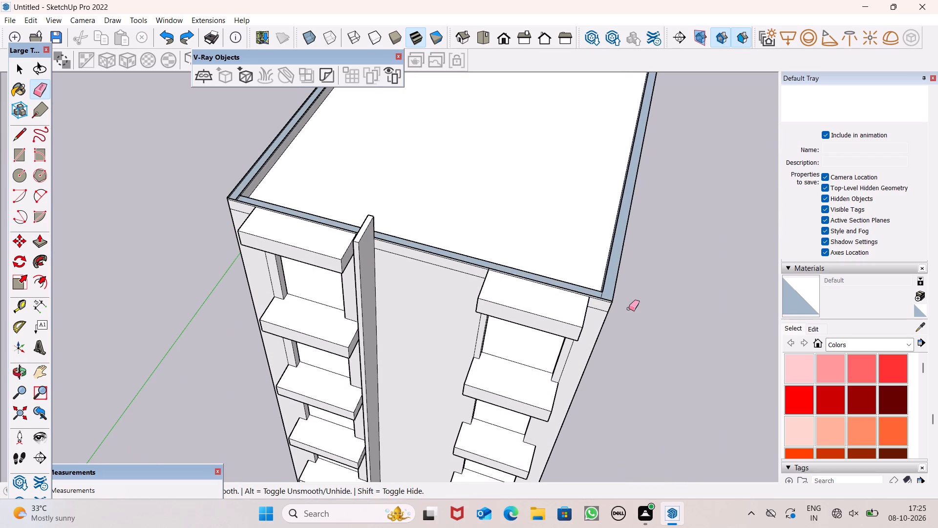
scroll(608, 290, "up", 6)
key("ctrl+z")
Erase the seam lines across the parapet top at the front right and front left corners.
scroll(585, 306, "up", 4)
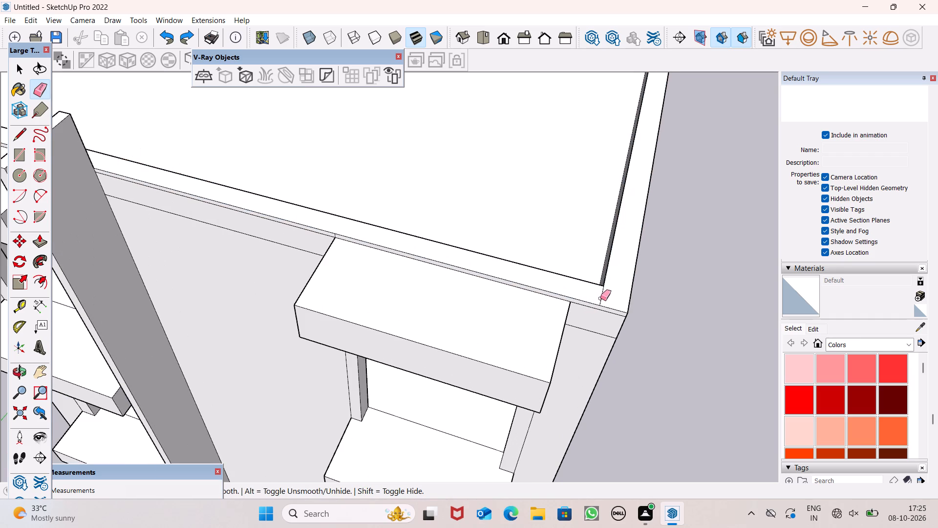
left_click_drag(601, 297, 606, 296)
scroll(619, 287, "down", 18)
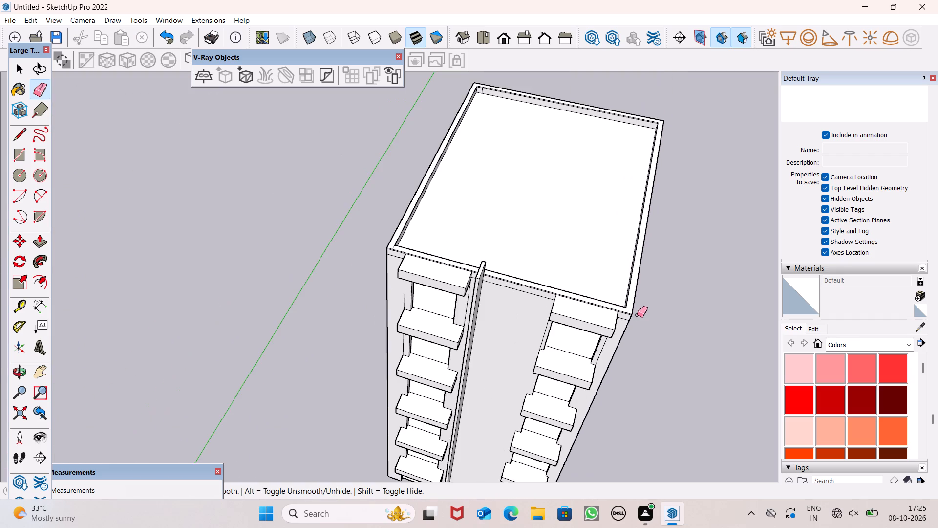
scroll(497, 279, "up", 2)
scroll(416, 229, "up", 5)
scroll(388, 280, "up", 2)
scroll(388, 279, "down", 1)
scroll(388, 279, "up", 1)
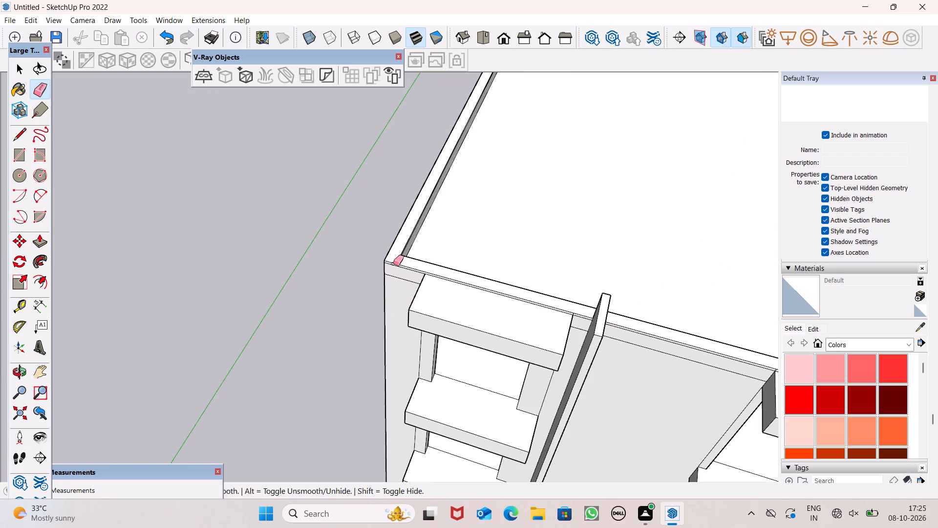
scroll(394, 258, "up", 4)
scroll(410, 244, "down", 1)
left_click(404, 257)
scroll(419, 322, "down", 5)
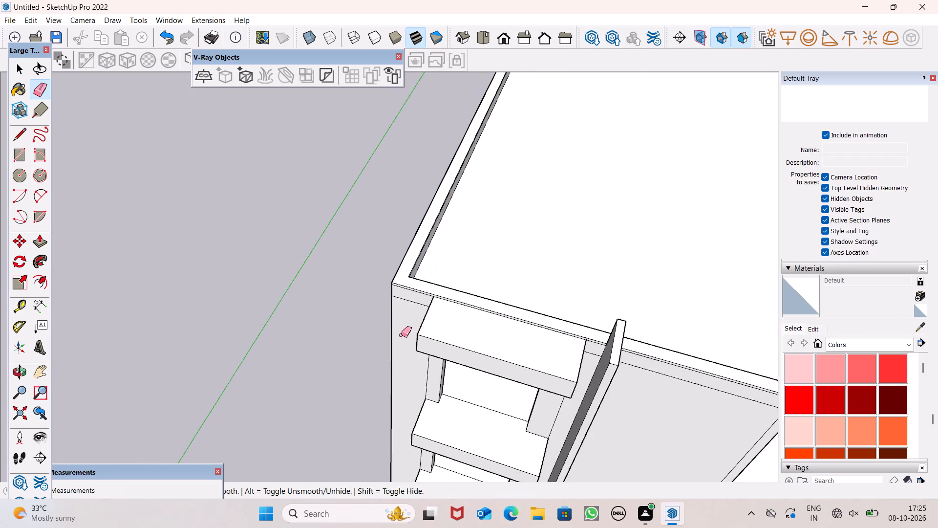
Erase the vertical line segments on the rear parapet's inner face near the rear left corner.
scroll(391, 349, "down", 8)
scroll(598, 206, "up", 7)
scroll(560, 184, "up", 6)
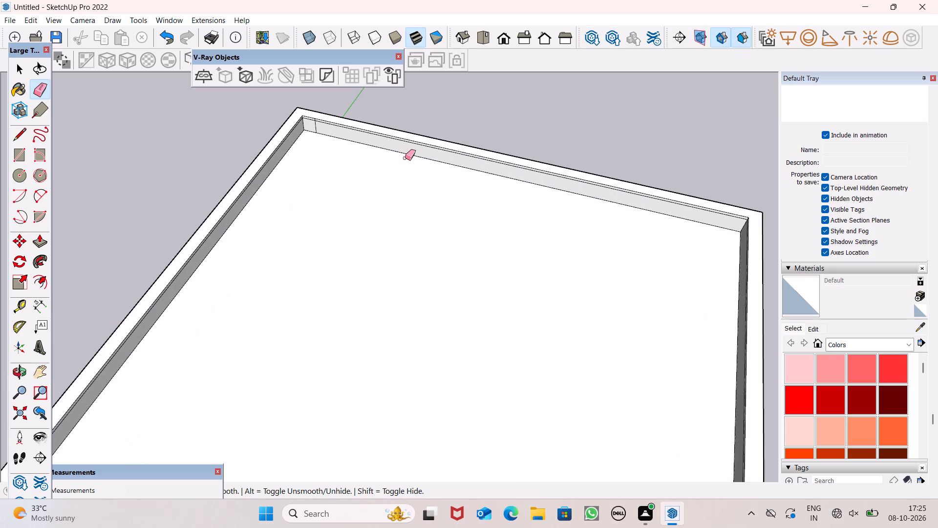
scroll(307, 21, "up", 7)
scroll(297, 98, "up", 7)
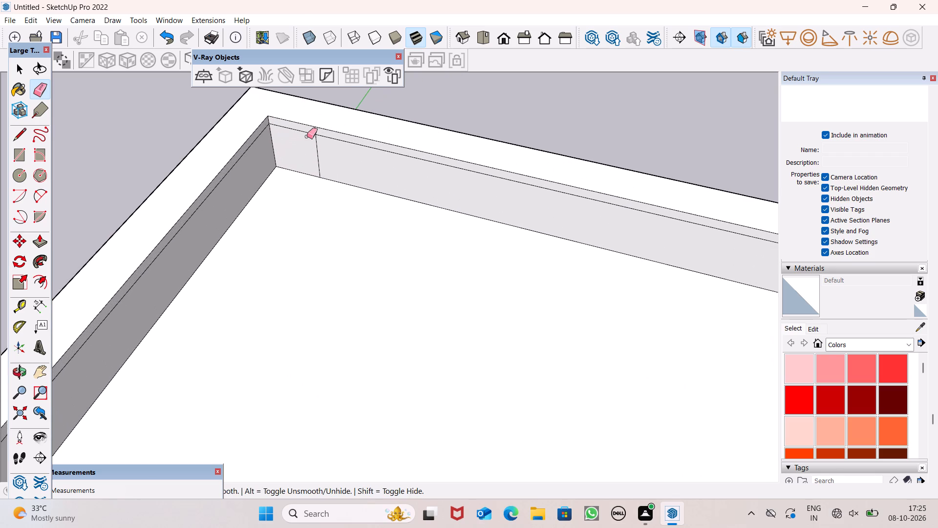
scroll(307, 132, "up", 5)
scroll(307, 131, "down", 1)
scroll(341, 133, "up", 1)
middle_click_drag(340, 133, 353, 78)
scroll(309, 141, "up", 1)
scroll(310, 141, "down", 1)
scroll(314, 141, "up", 5)
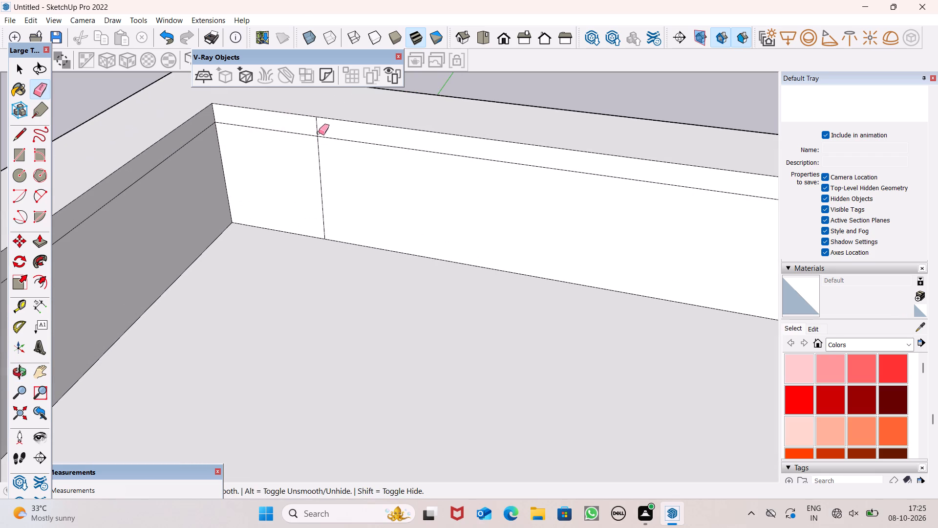
left_click_drag(320, 132, 312, 128)
left_click_drag(320, 189, 316, 192)
scroll(611, 80, "down", 2)
key("space")
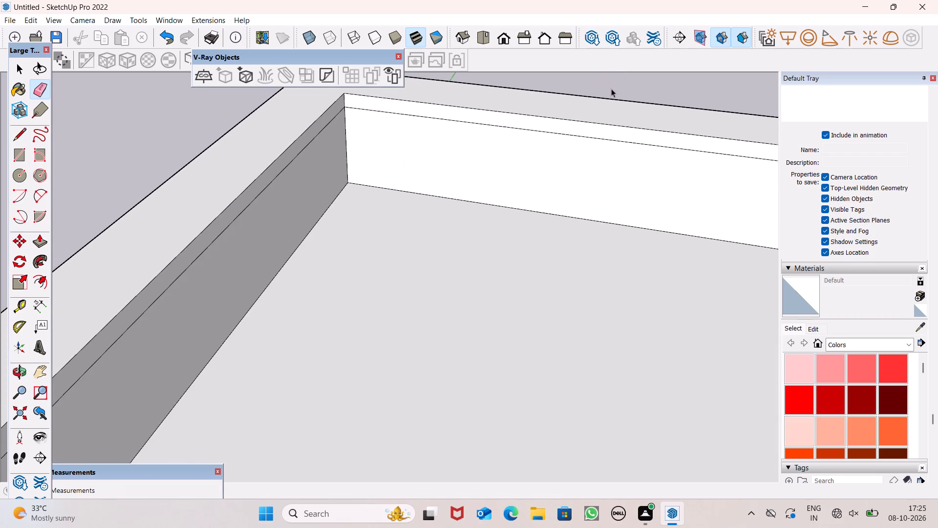
Examine the raised parapet band, roof and canopies from several sides of the building.
scroll(611, 99, "down", 7)
scroll(504, 71, "down", 3)
scroll(429, 103, "down", 1)
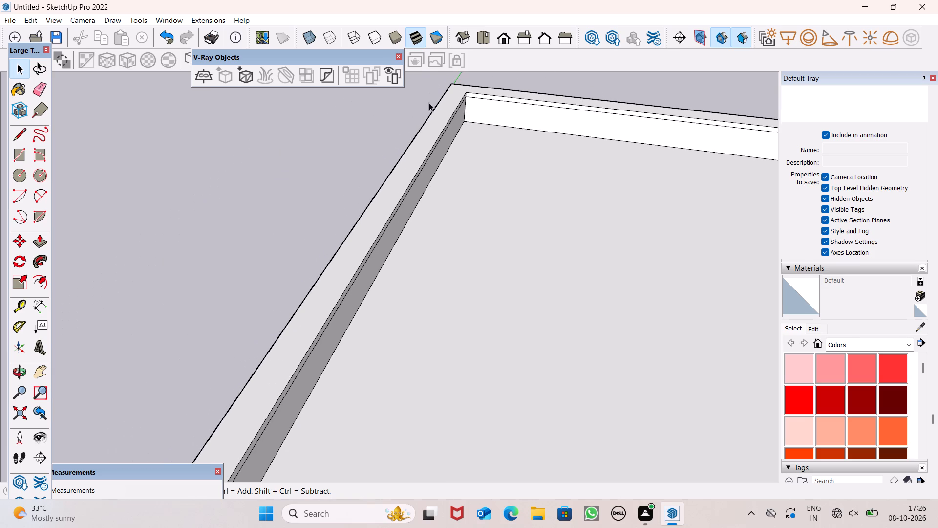
scroll(884, 115, "down", 4)
scroll(674, 142, "down", 8)
scroll(522, 160, "down", 2)
scroll(479, 118, "down", 11)
middle_click_drag(631, 254, 223, 198)
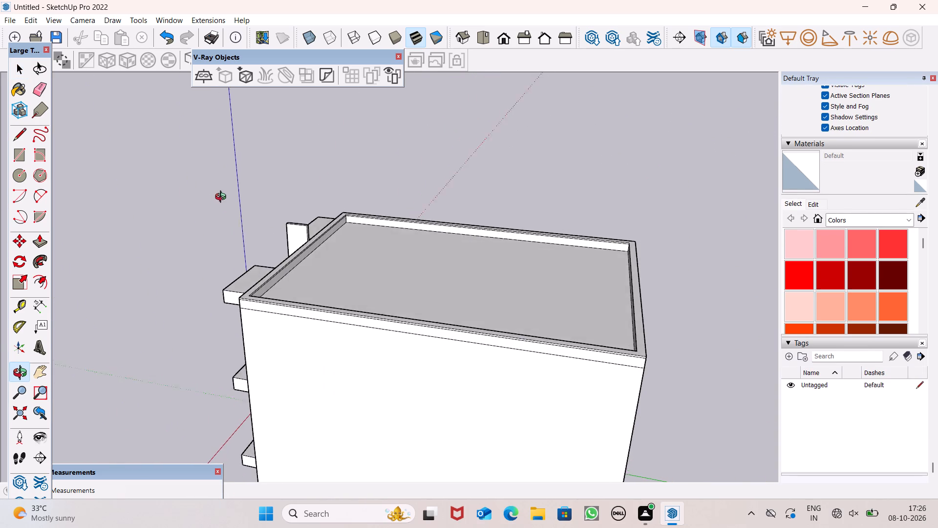
middle_click_drag(223, 198, 487, 242)
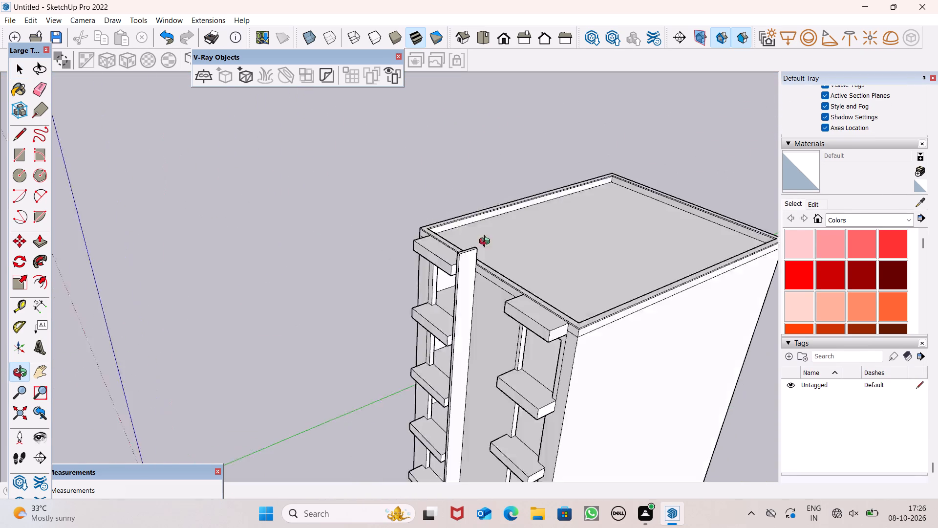
middle_click_drag(487, 242, 162, 232)
scroll(288, 256, "up", 10)
middle_click_drag(302, 266, 710, 193)
scroll(703, 207, "up", 1)
scroll(458, 193, "down", 3)
middle_click_drag(534, 291, 618, 289)
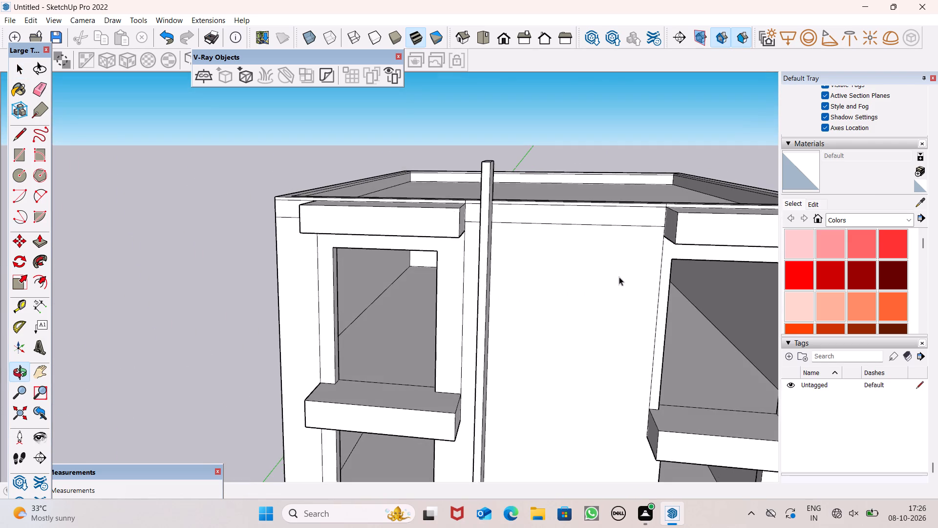
Push/Pull the continuous top face of the parapet upward another 2".
scroll(342, 173, "down", 3)
middle_click_drag(407, 247, 474, 283)
scroll(363, 195, "up", 6)
middle_click_drag(388, 229, 446, 239)
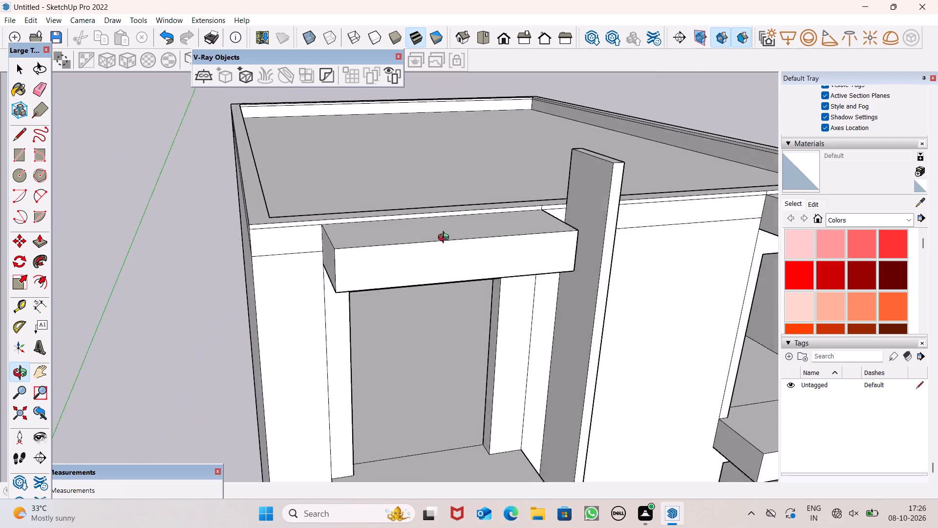
middle_click_drag(446, 239, 626, 220)
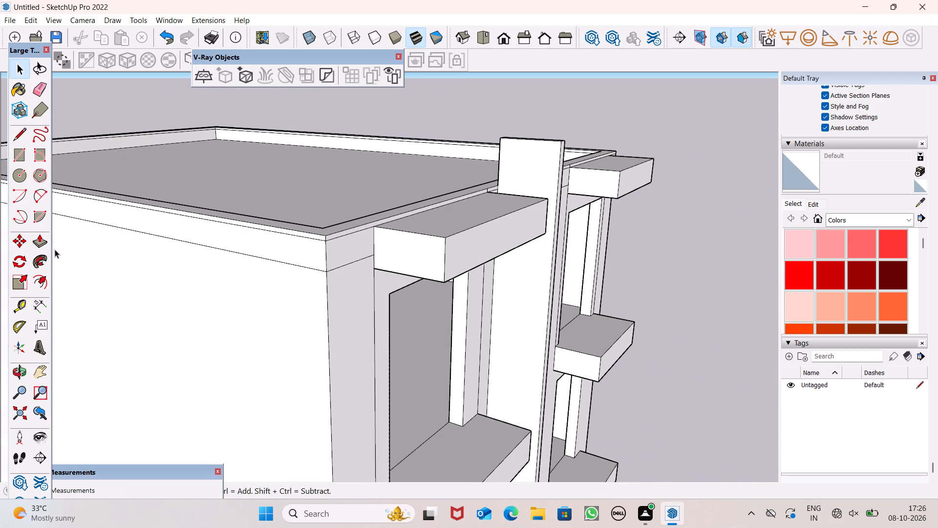
left_click(43, 243)
scroll(278, 222, "up", 6)
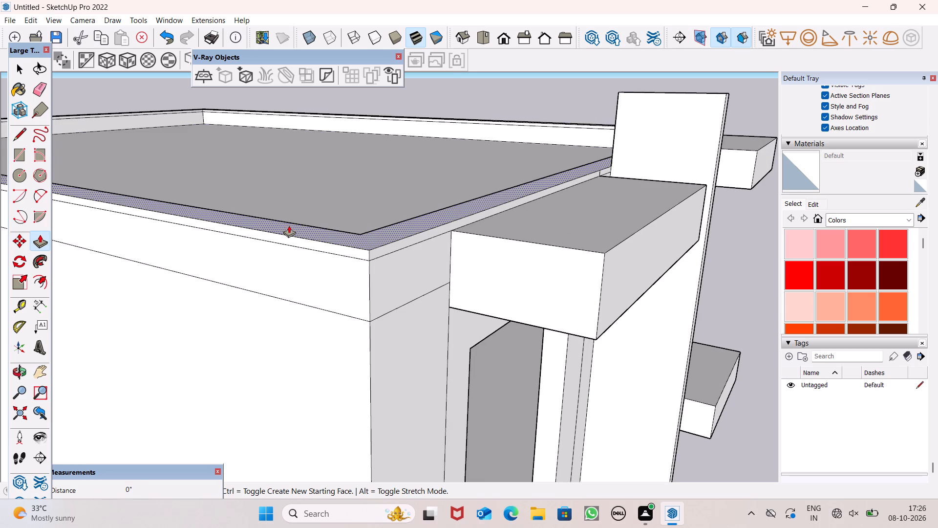
left_click_drag(289, 225, 292, 215)
type("2\"")
key("Return")
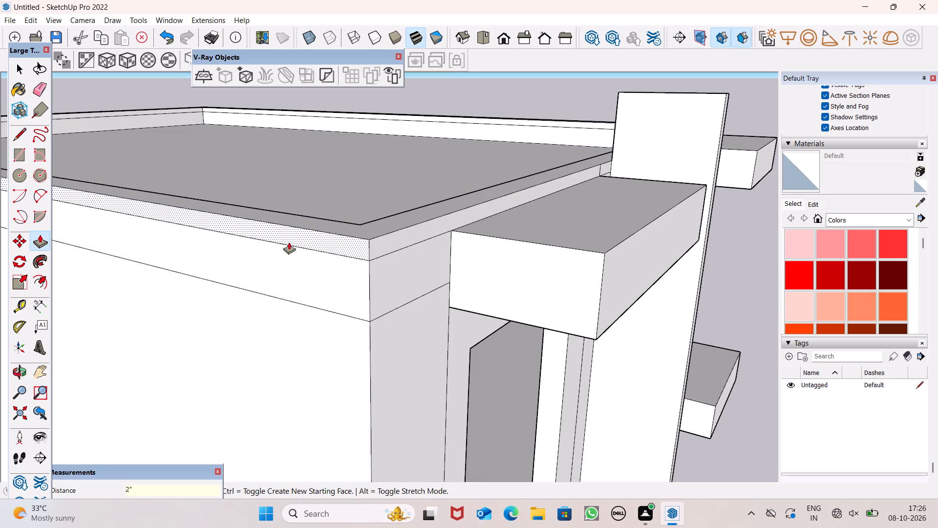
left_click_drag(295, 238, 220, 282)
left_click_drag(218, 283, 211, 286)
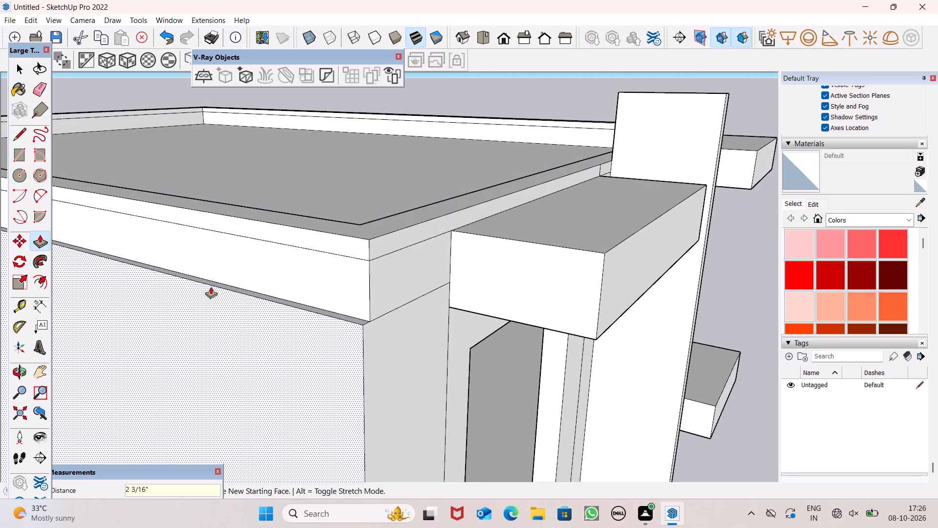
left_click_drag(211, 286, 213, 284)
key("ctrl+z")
Push/Pull the left side face of the roof coping outward about 2' 13/16" beyond the wall.
left_click_drag(314, 238, 282, 251)
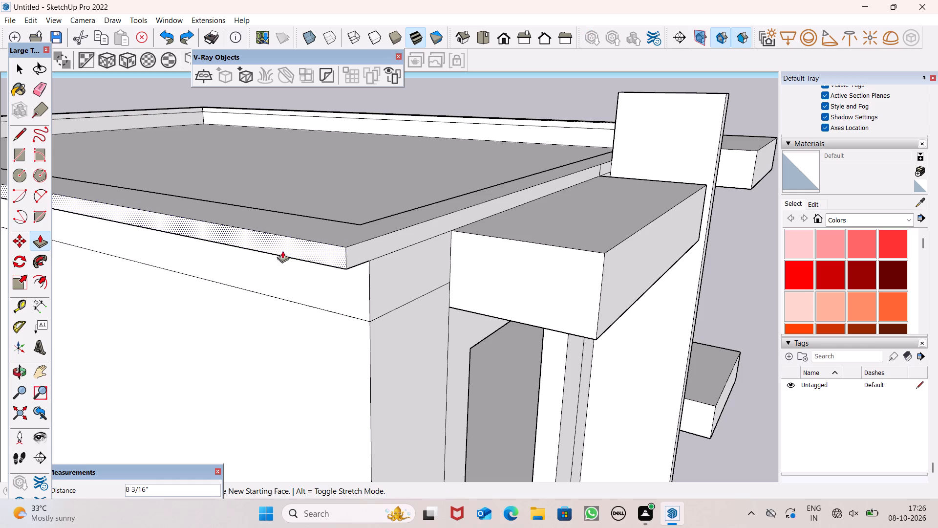
left_click_drag(282, 251, 219, 283)
Push/Pull the front face of the coping above the left canopy outward about 4' 3/16".
scroll(331, 234, "down", 3)
middle_click_drag(369, 272, 276, 285)
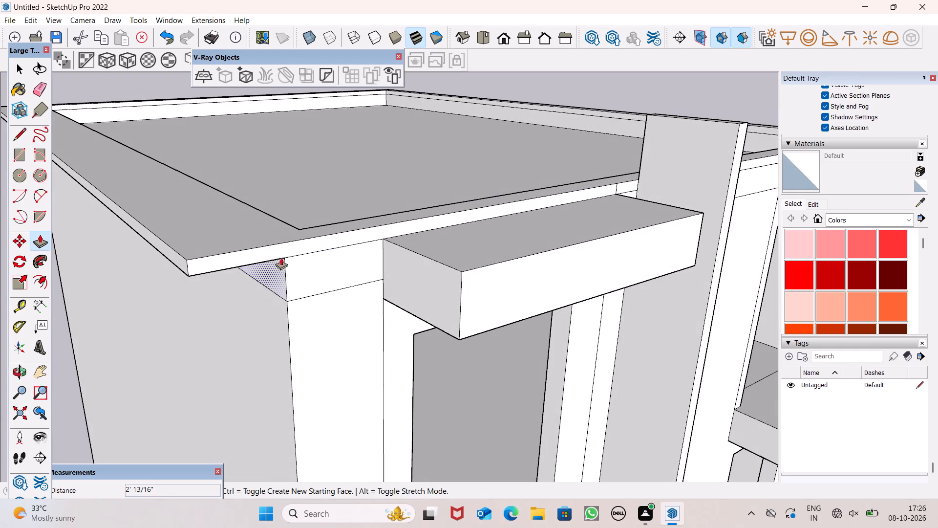
left_click_drag(282, 252, 334, 308)
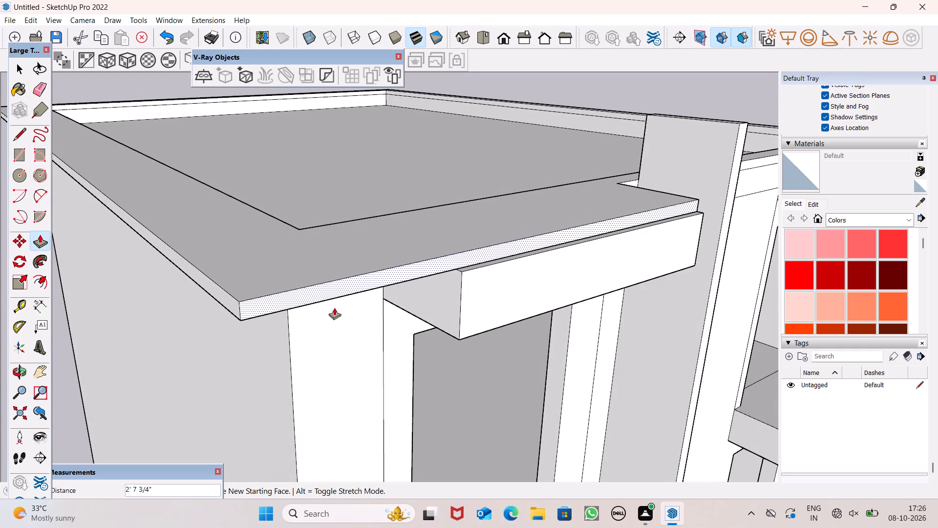
left_click_drag(334, 308, 452, 348)
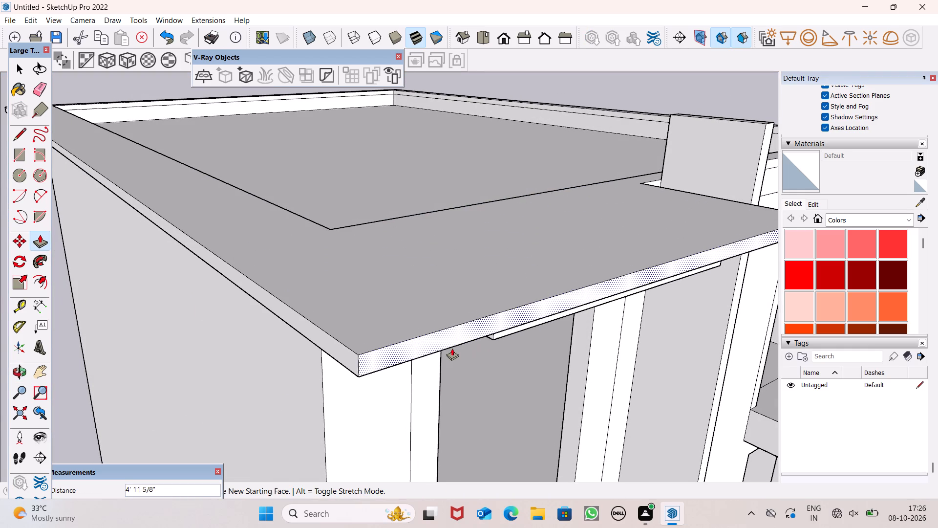
left_click_drag(452, 348, 427, 323)
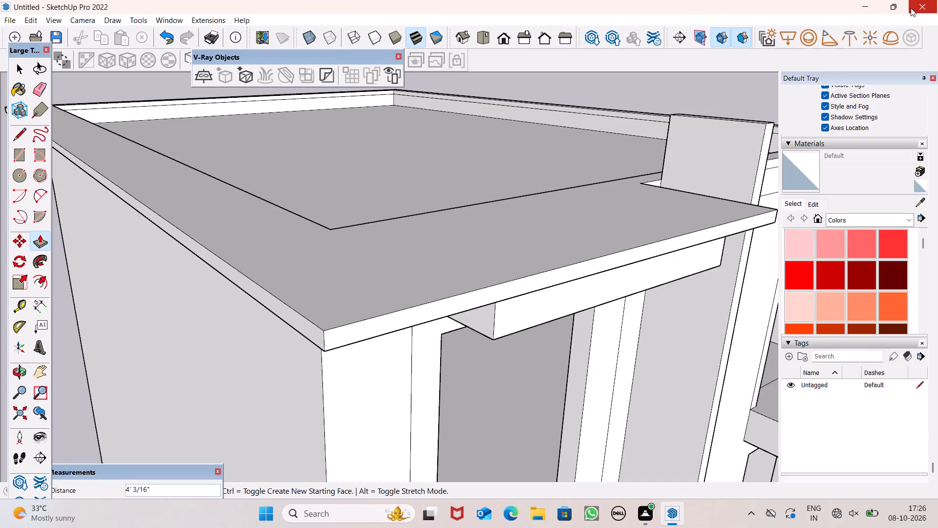
Push/Pull the front coping face above the left canopy back about 1' 2 1/4", flush with the canopy front.
scroll(577, 212, "down", 5)
scroll(536, 192, "down", 4)
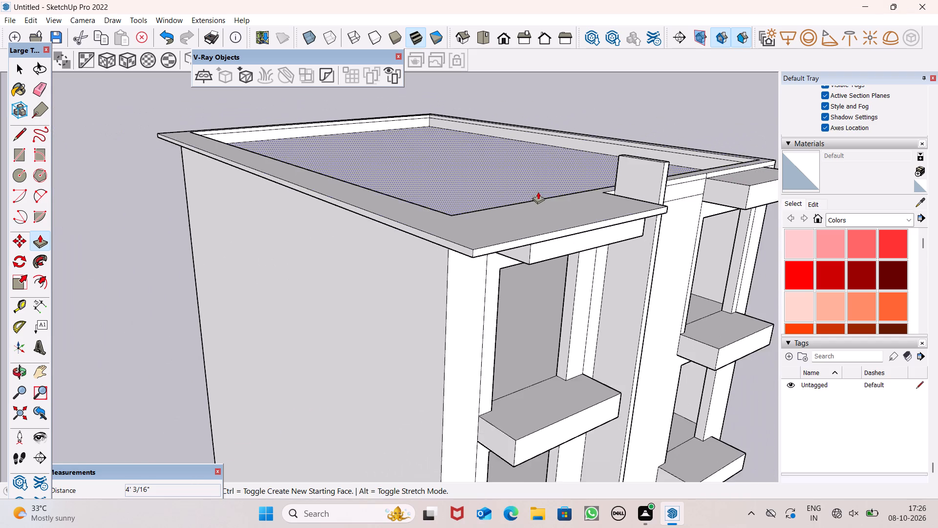
scroll(710, 185, "down", 3)
middle_click_drag(798, 202, 571, 181)
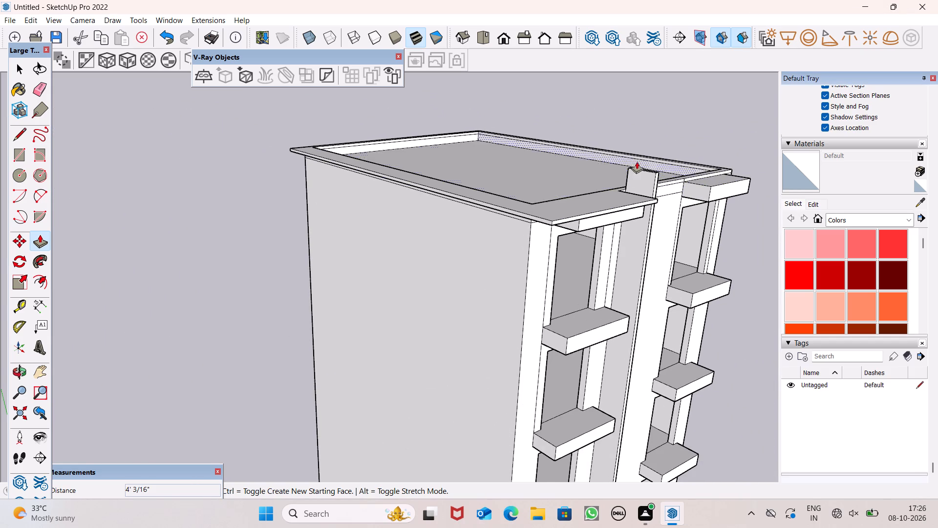
scroll(629, 155, "down", 2)
middle_click_drag(728, 224, 526, 206)
scroll(466, 226, "up", 3)
middle_click_drag(538, 218, 367, 228)
scroll(538, 218, "up", 1)
scroll(336, 216, "up", 6)
left_click_drag(363, 211, 399, 225)
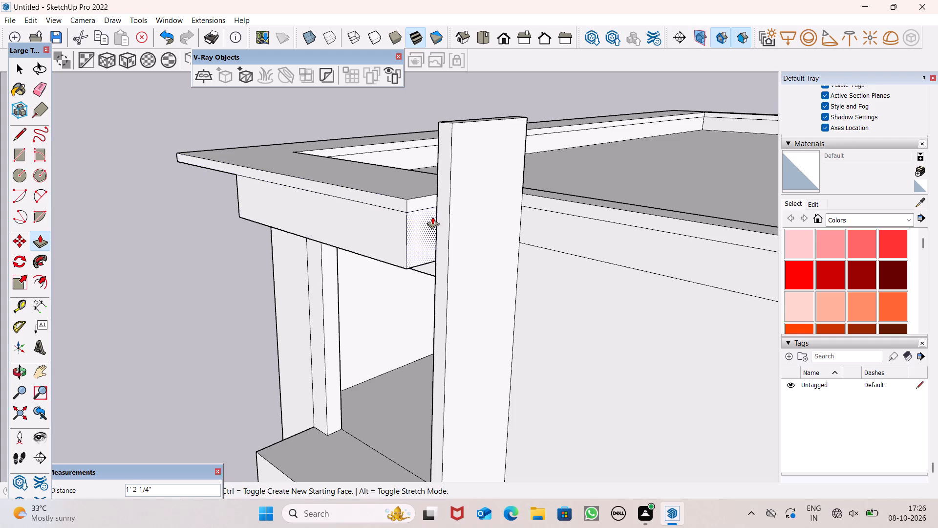
Push/Pull the small coping face between the left canopy and the facade strip outward 2' 9 15/16", flush with the neighbouring coping.
middle_click_drag(432, 217, 550, 207)
scroll(524, 177, "up", 3)
left_click_drag(532, 180, 481, 198)
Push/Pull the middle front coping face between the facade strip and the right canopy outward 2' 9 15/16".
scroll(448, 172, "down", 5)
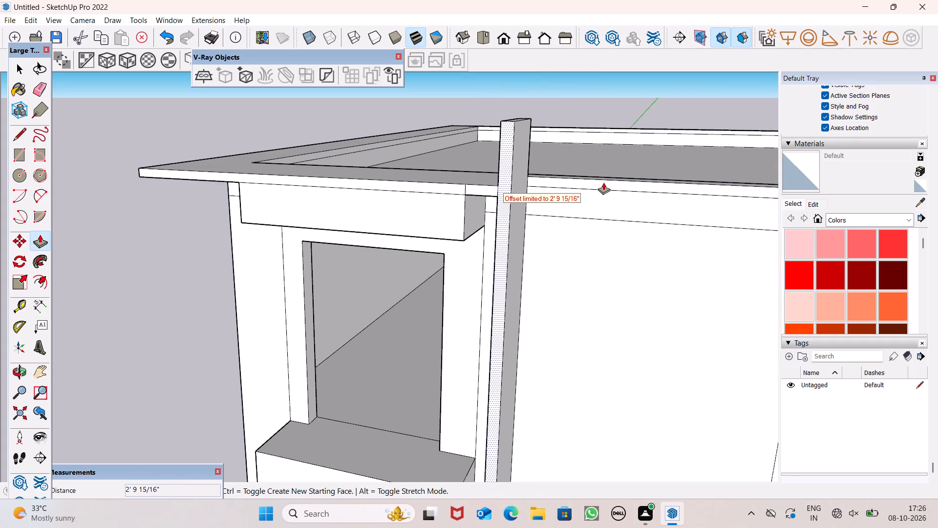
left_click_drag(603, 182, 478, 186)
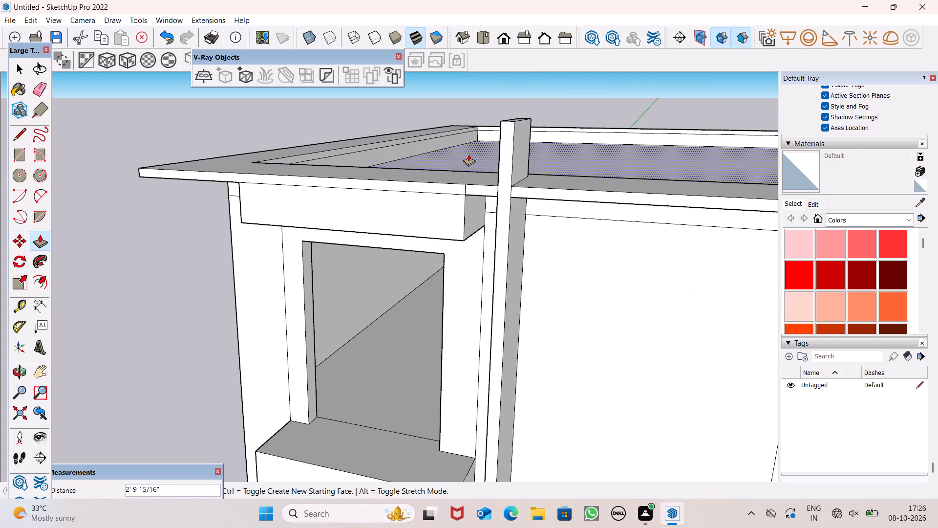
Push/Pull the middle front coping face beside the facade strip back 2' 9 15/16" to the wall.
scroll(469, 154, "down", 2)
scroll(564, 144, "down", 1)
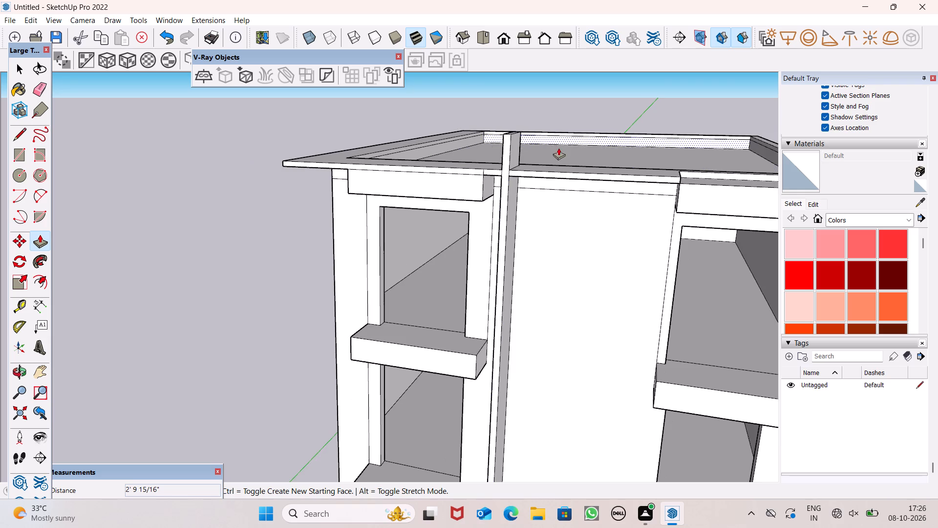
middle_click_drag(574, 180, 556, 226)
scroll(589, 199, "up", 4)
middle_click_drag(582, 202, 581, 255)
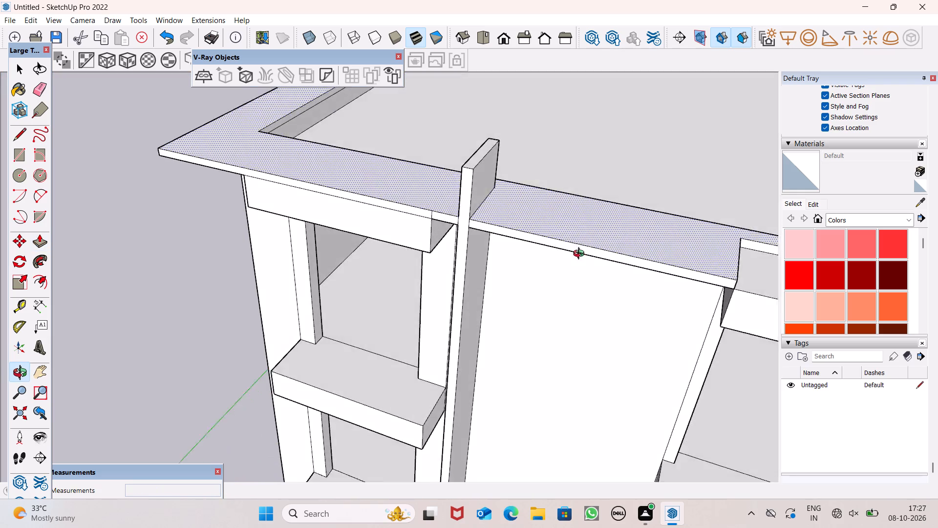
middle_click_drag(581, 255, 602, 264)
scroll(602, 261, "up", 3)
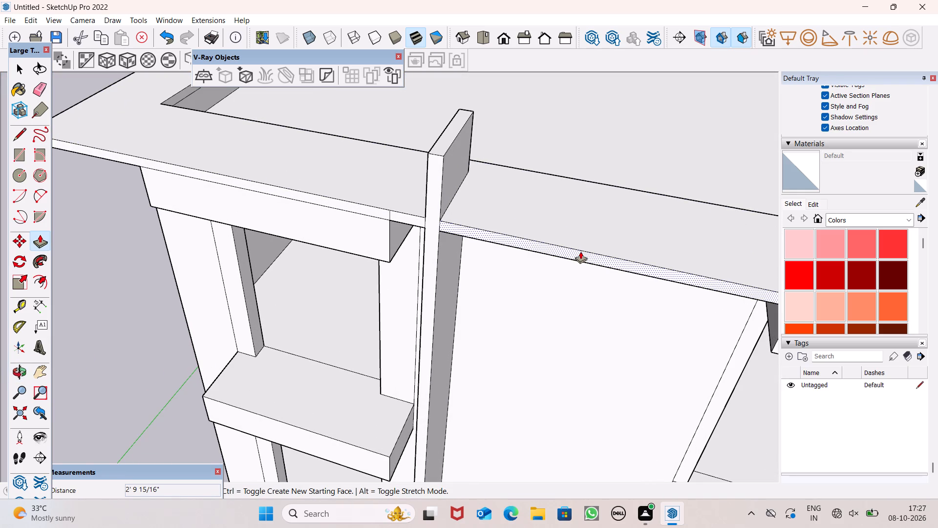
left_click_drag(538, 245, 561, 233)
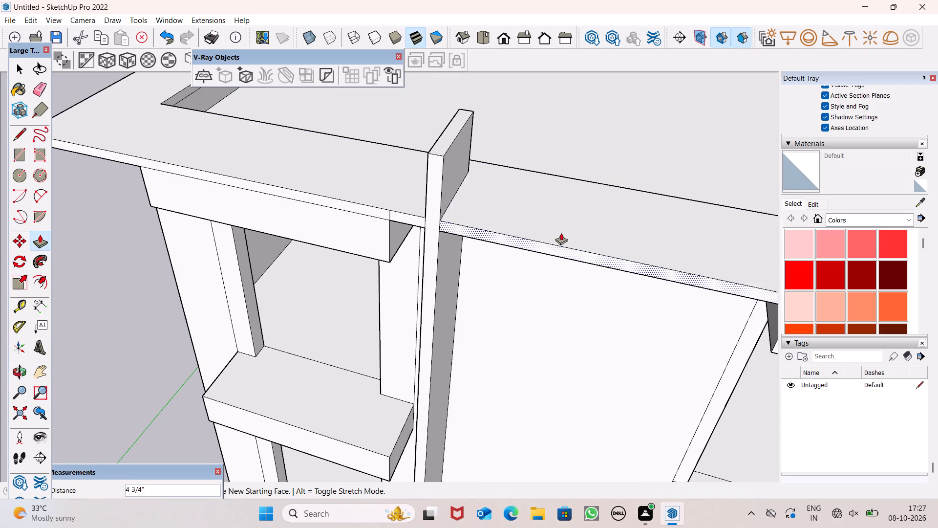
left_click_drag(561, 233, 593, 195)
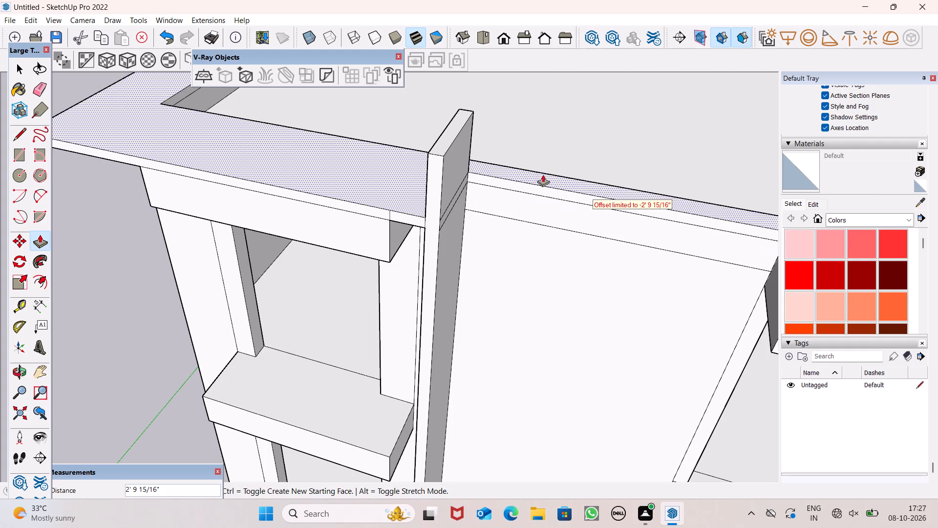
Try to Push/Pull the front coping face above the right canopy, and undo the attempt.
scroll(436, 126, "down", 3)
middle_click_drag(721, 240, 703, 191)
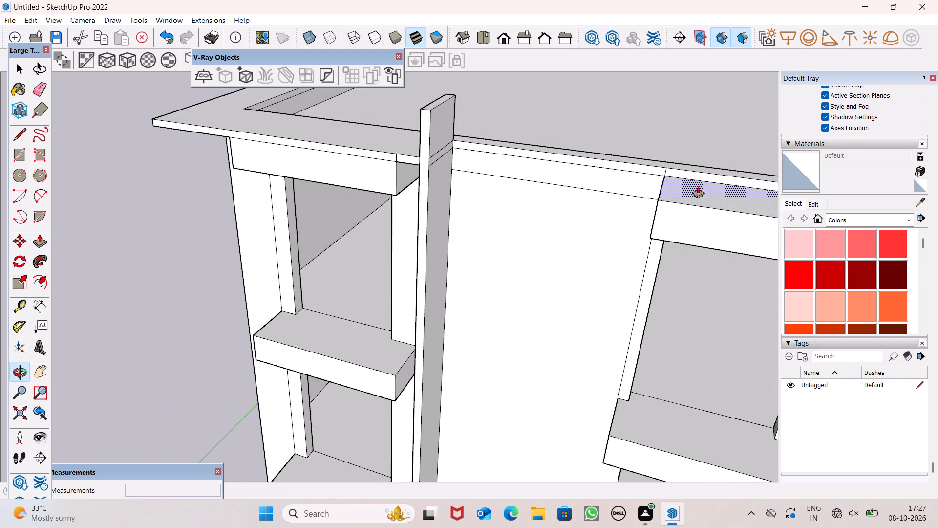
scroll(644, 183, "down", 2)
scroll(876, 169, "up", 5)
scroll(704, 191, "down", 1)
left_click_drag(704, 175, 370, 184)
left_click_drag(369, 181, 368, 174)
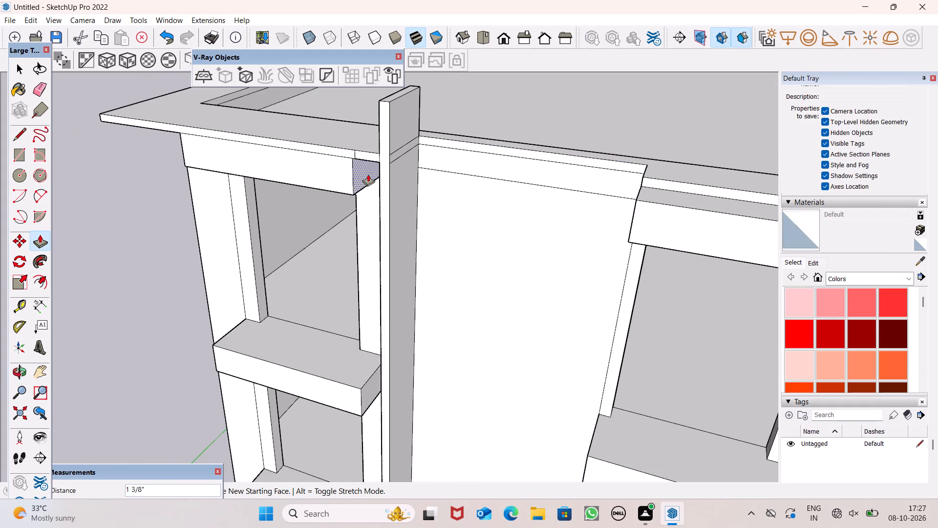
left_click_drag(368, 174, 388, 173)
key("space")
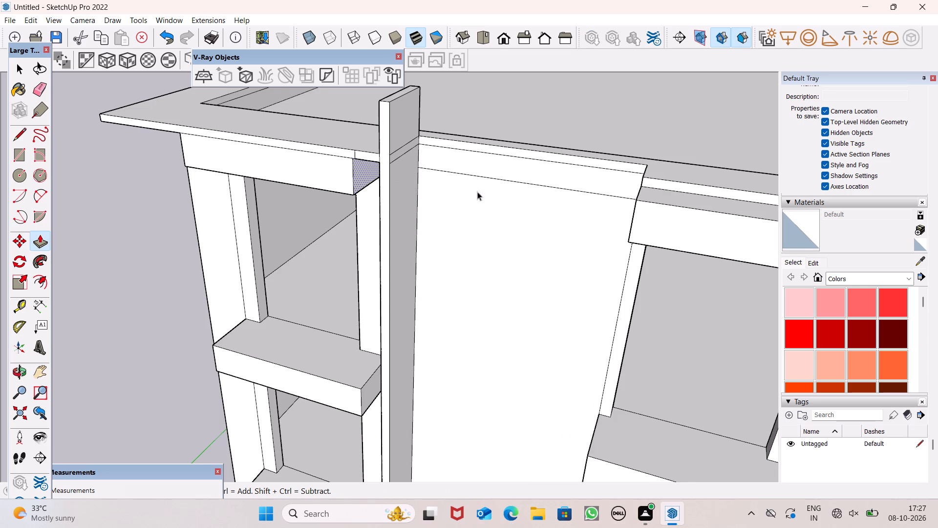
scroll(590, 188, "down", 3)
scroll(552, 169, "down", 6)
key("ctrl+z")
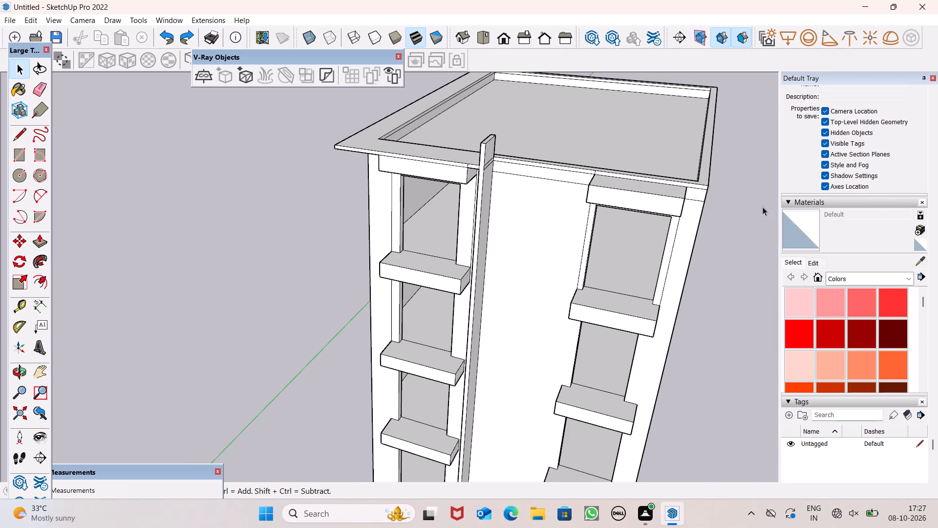
Push/Pull the front coping face above the right canopy outward 2' 9 15/16", flush with the left coping section.
scroll(725, 207, "up", 7)
scroll(483, 142, "up", 2)
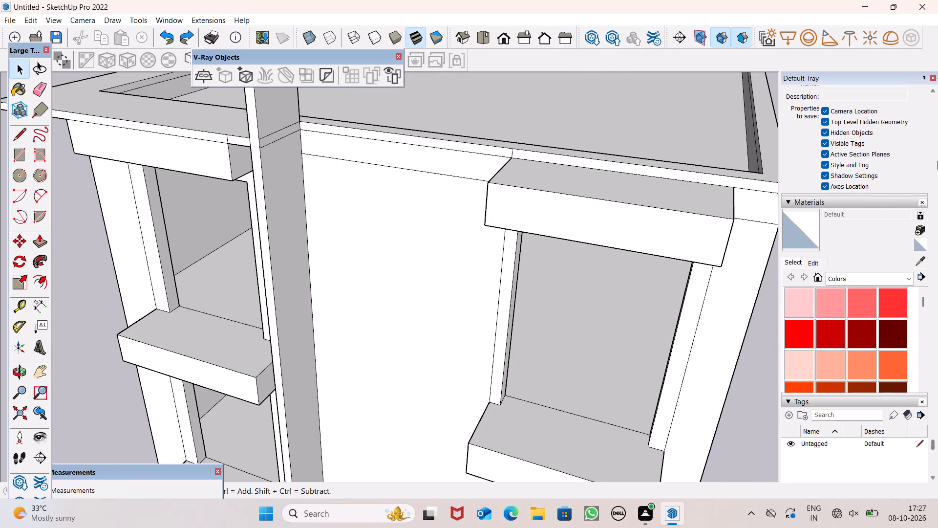
left_click(33, 241)
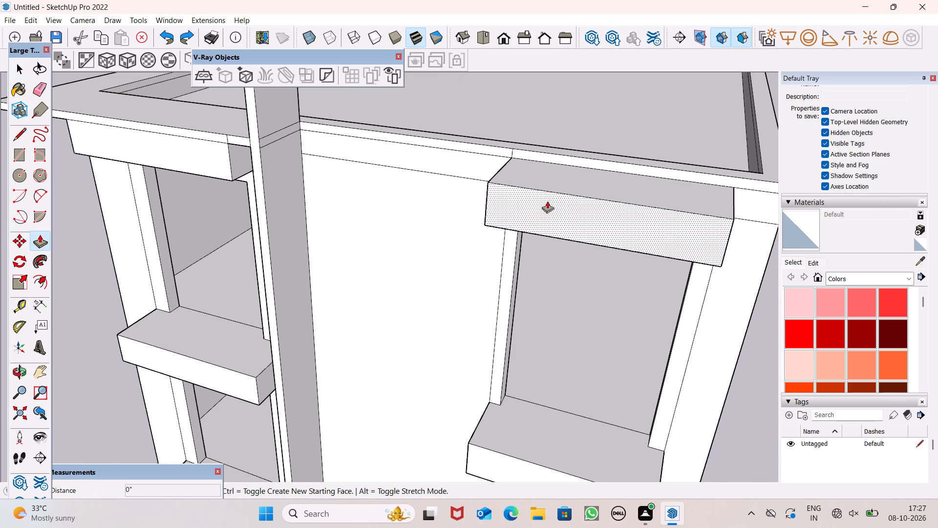
left_click_drag(603, 162, 295, 142)
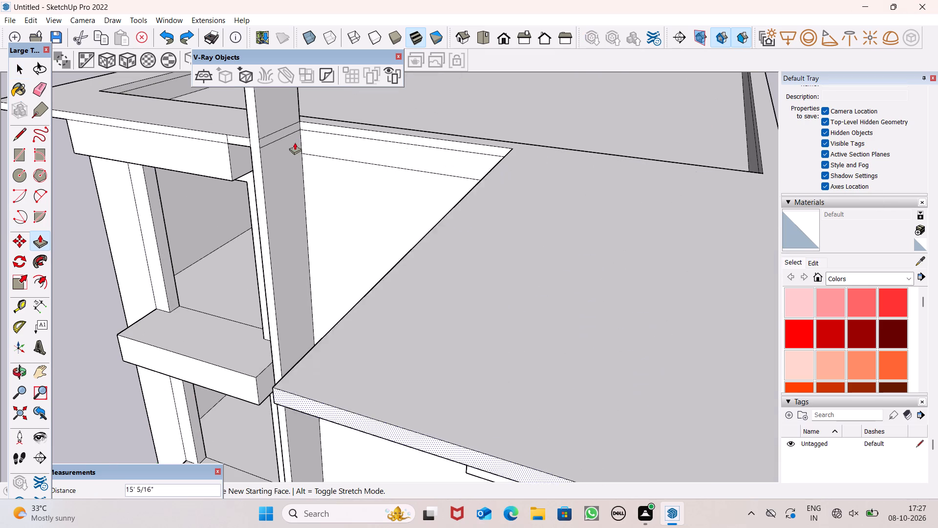
left_click_drag(295, 142, 243, 139)
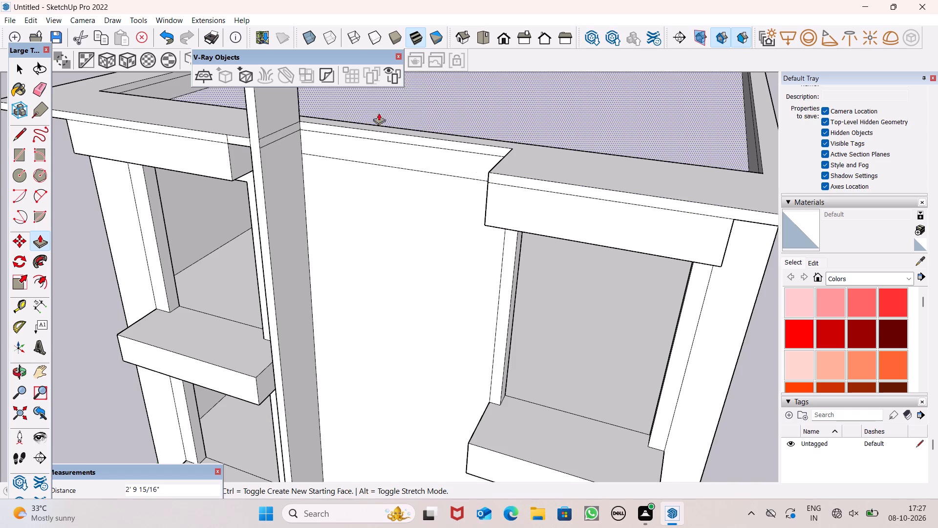
Push/Pull the right side face of the roof coping outward about 3' 11/16" beyond the wall.
scroll(565, 170, "down", 3)
middle_click_drag(776, 230, 497, 156)
scroll(506, 156, "down", 1)
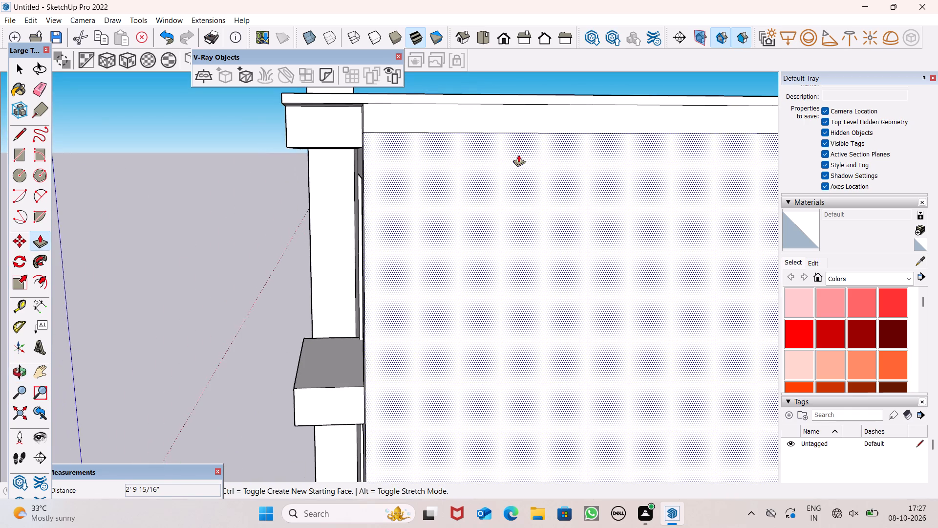
scroll(525, 128, "down", 5)
middle_click_drag(568, 150, 609, 254)
scroll(573, 260, "up", 4)
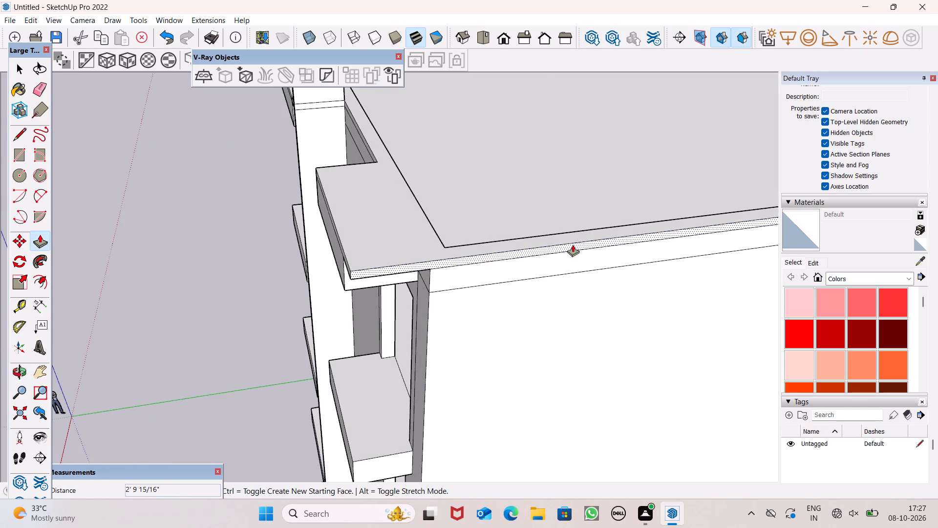
left_click_drag(580, 245, 598, 283)
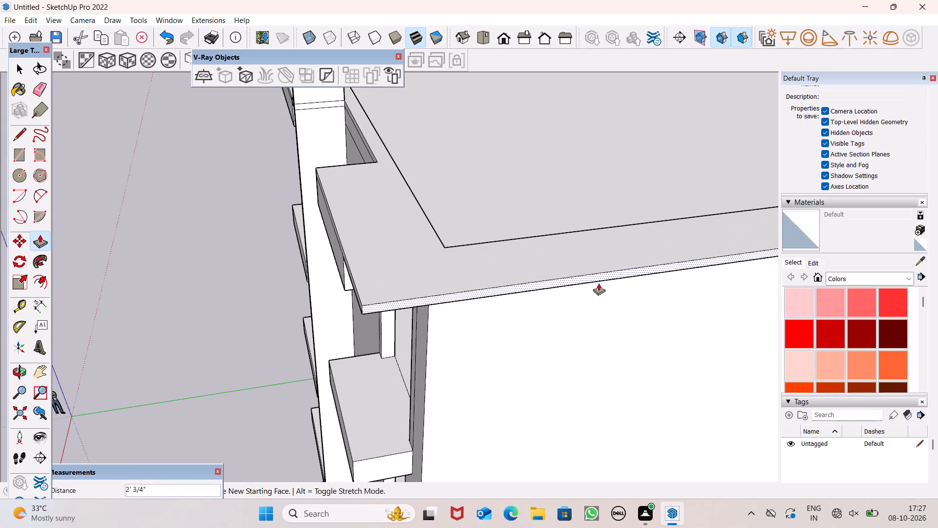
left_click_drag(598, 283, 600, 309)
Examine the overhanging roof coping and the whole front facade from a distance.
scroll(578, 244, "down", 13)
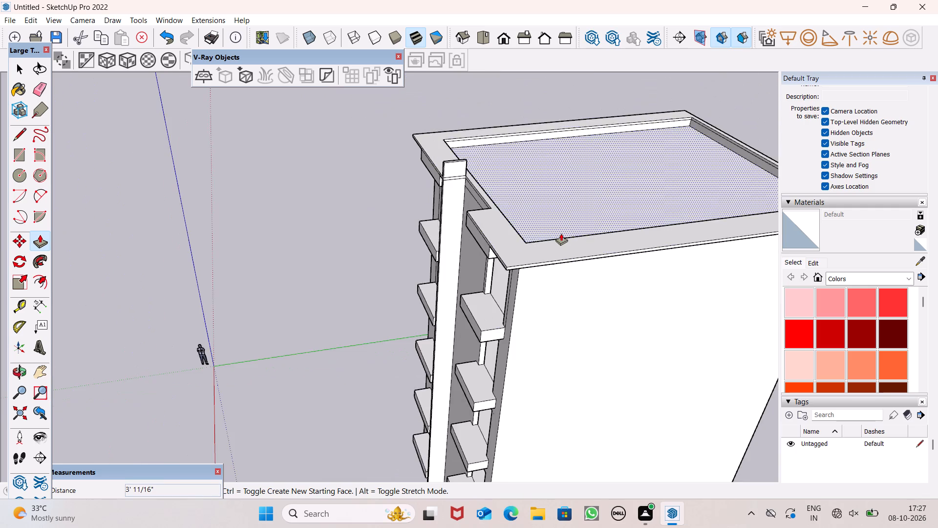
scroll(561, 233, "down", 4)
middle_click_drag(608, 264, 937, 153)
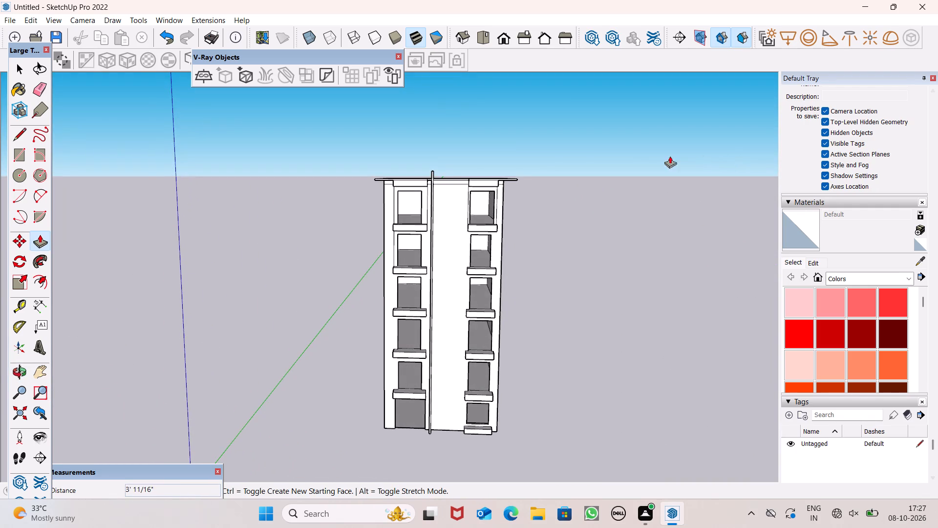
scroll(449, 165, "up", 7)
key("space")
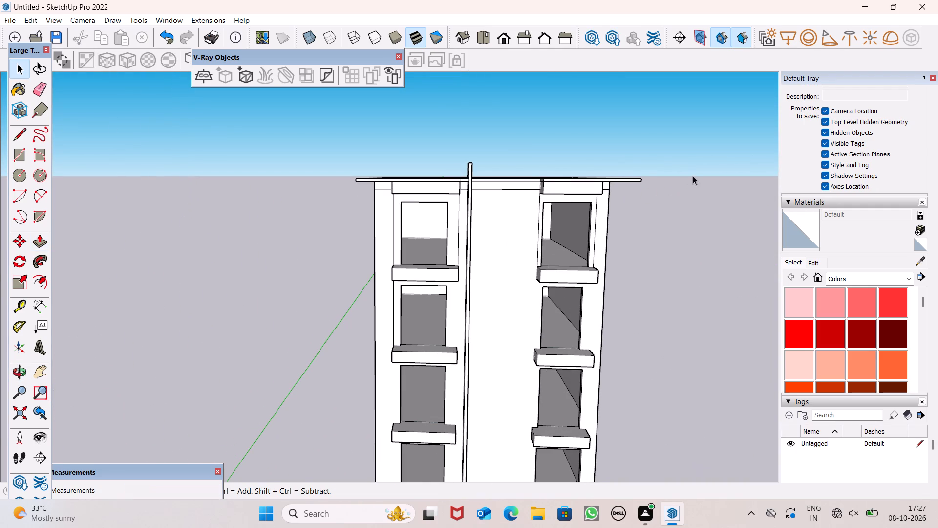
scroll(691, 181, "down", 2)
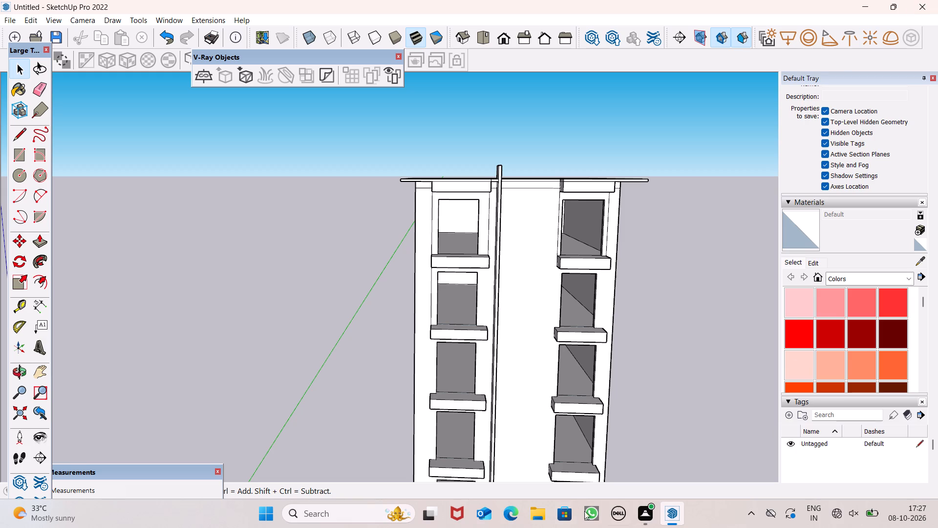
left_click(646, 513)
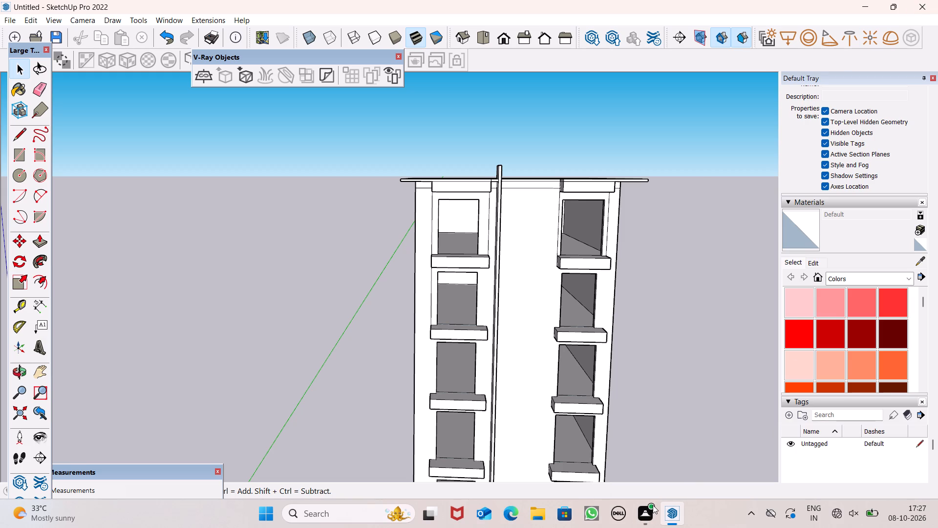
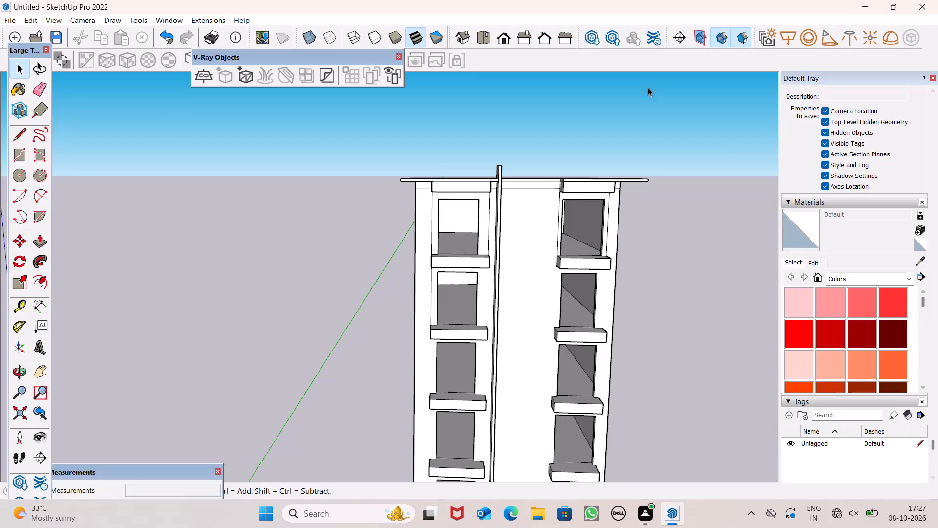
Examine the tower's balcony facade, side wall and roof slab from several angles.
scroll(600, 218, "down", 2)
scroll(427, 212, "down", 2)
scroll(629, 231, "down", 7)
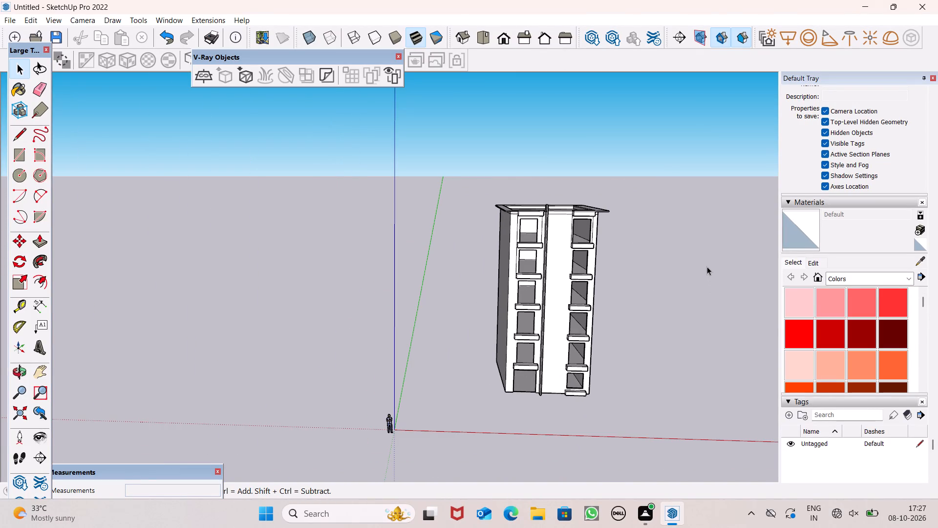
middle_click_drag(708, 266, 627, 263)
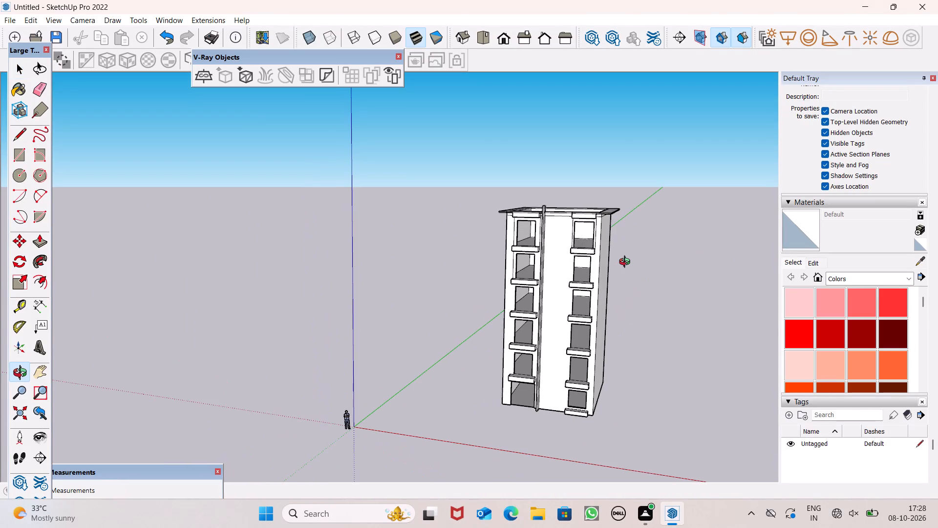
middle_click_drag(627, 263, 651, 295)
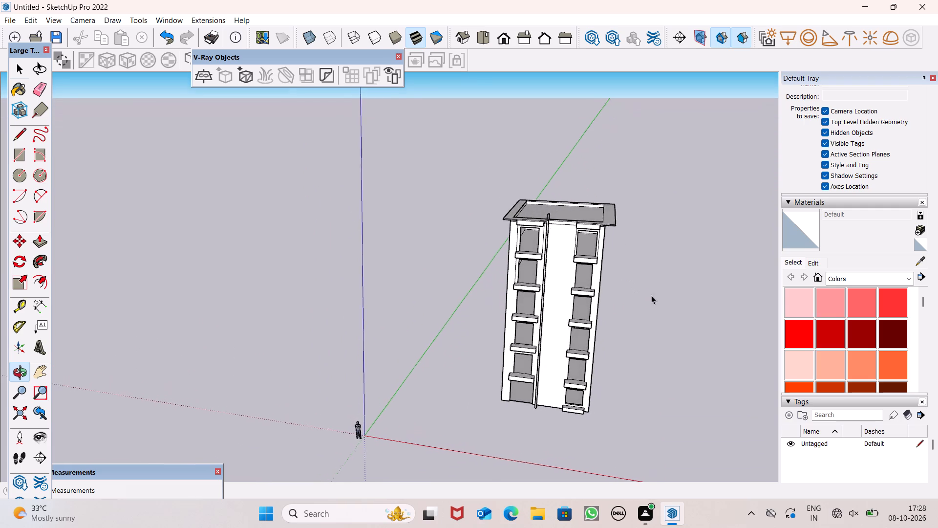
middle_click_drag(651, 295, 651, 296)
scroll(725, 163, "down", 2)
middle_click_drag(749, 160, 754, 169)
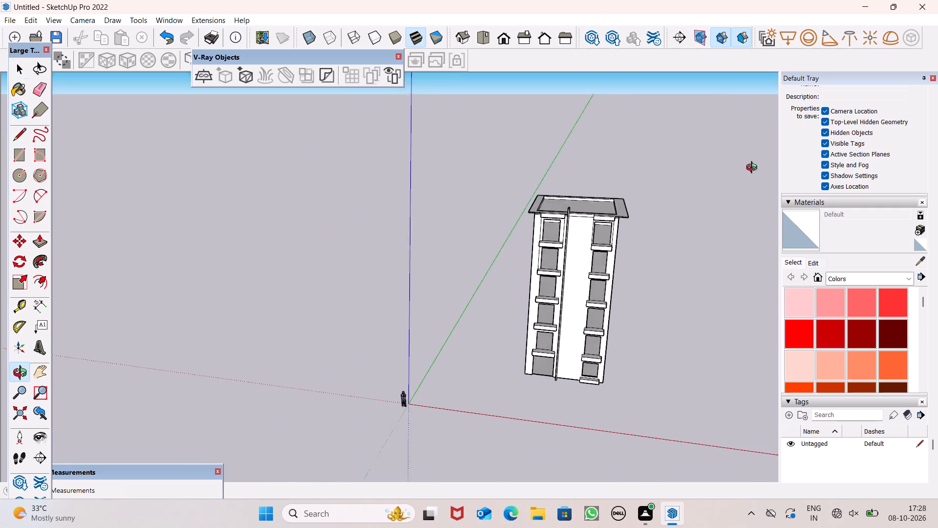
middle_click_drag(754, 169, 294, 266)
scroll(341, 397, "up", 7)
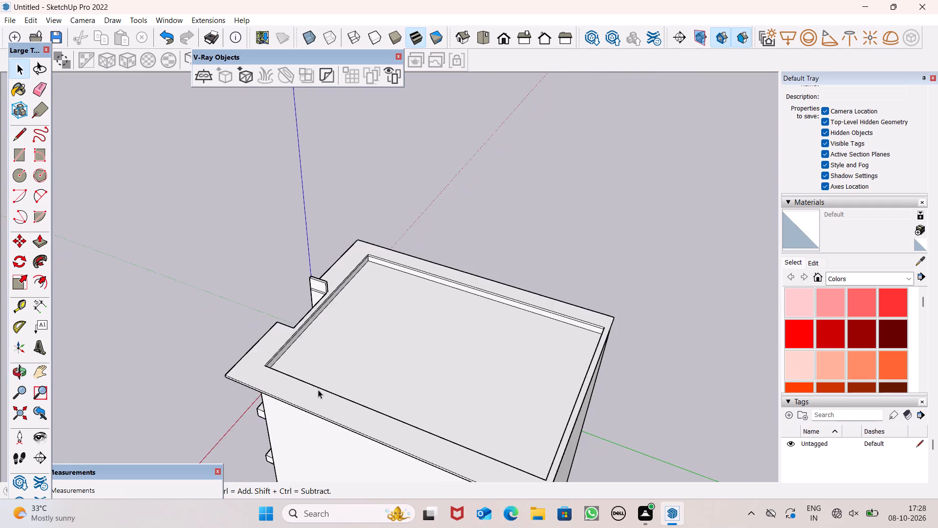
middle_click_drag(315, 388, 184, 428)
scroll(205, 344, "up", 8)
scroll(226, 283, "up", 2)
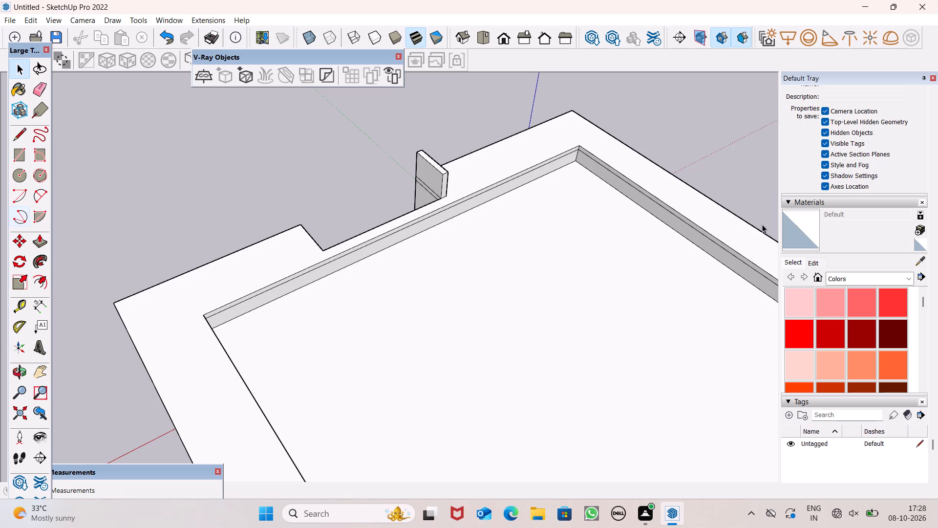
scroll(466, 280, "down", 4)
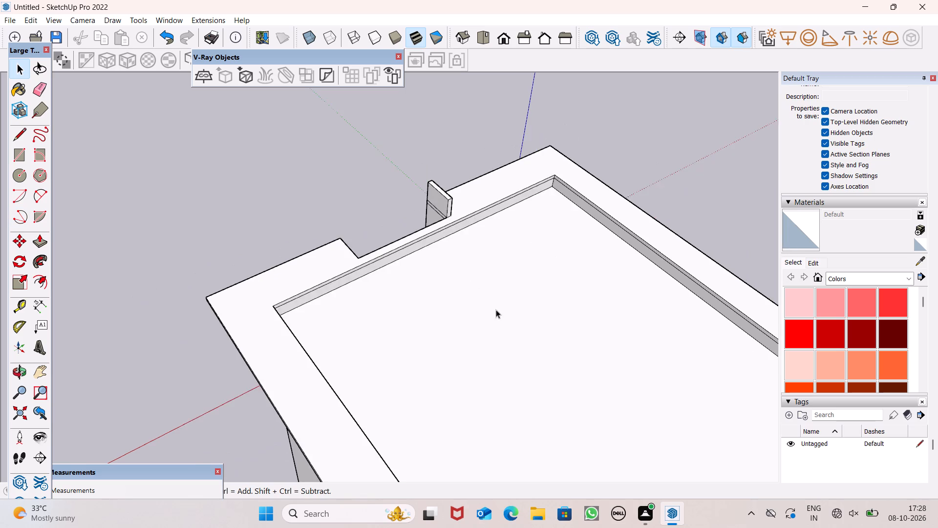
middle_click_drag(495, 314, 937, 239)
scroll(567, 187, "up", 3)
middle_click_drag(554, 196, 659, 131)
scroll(616, 137, "down", 1)
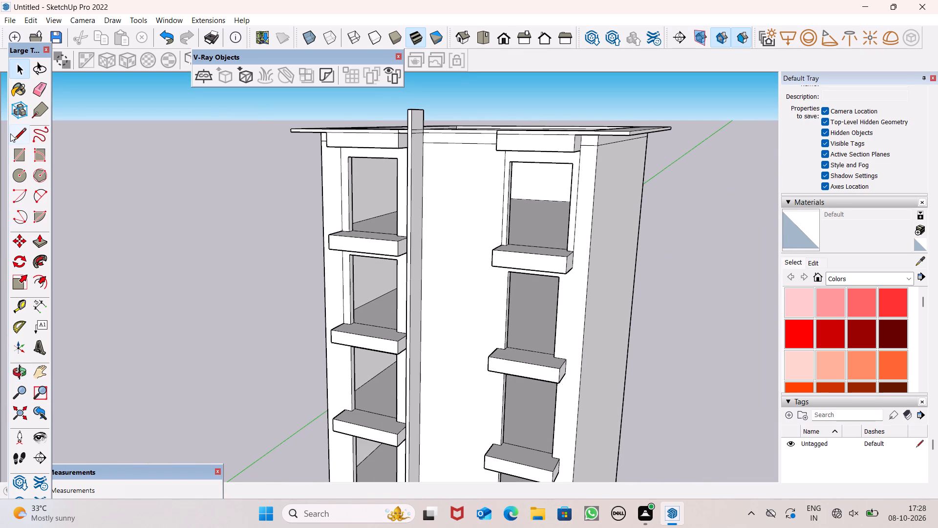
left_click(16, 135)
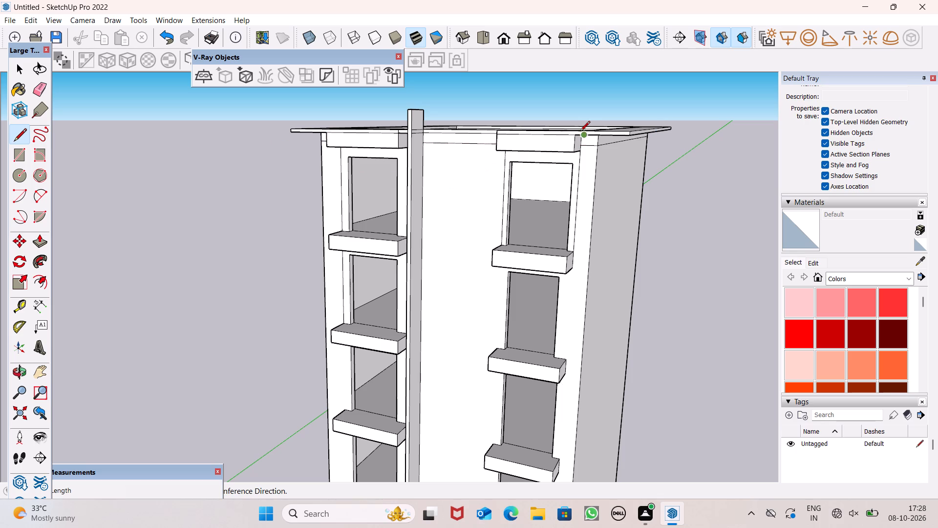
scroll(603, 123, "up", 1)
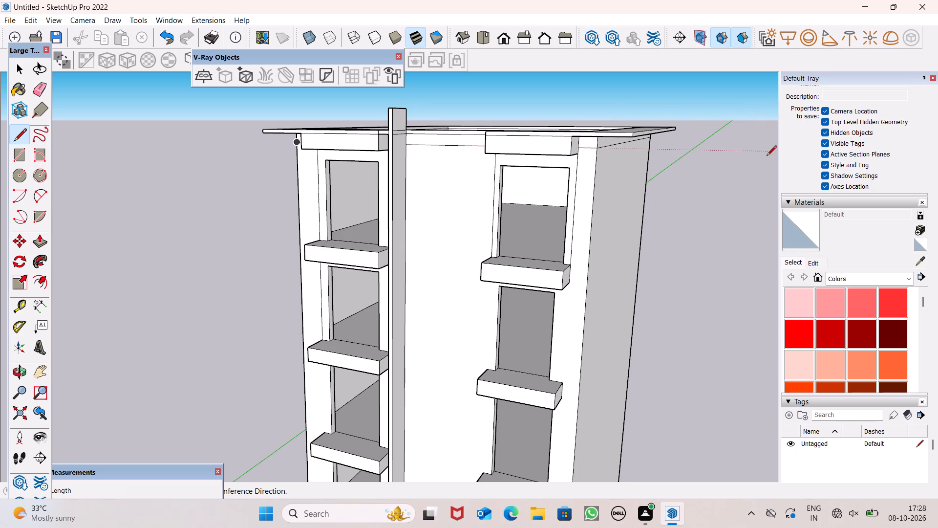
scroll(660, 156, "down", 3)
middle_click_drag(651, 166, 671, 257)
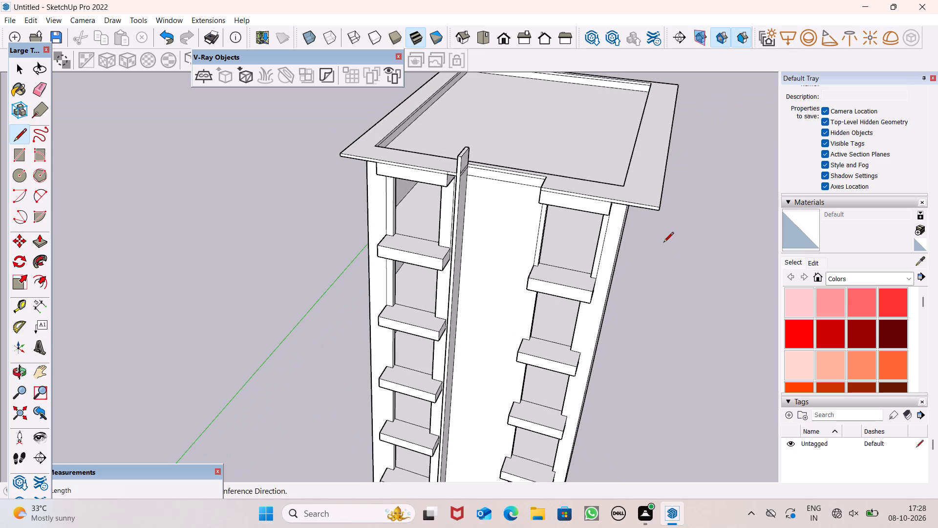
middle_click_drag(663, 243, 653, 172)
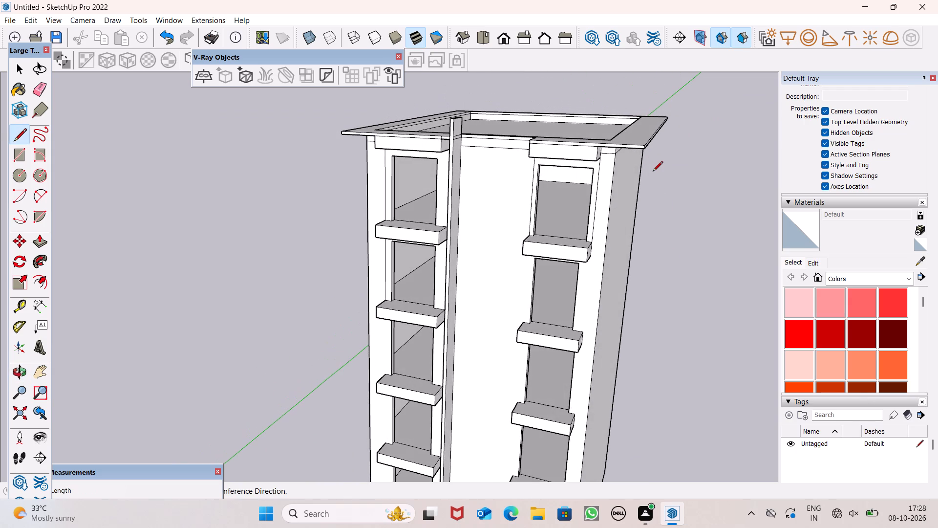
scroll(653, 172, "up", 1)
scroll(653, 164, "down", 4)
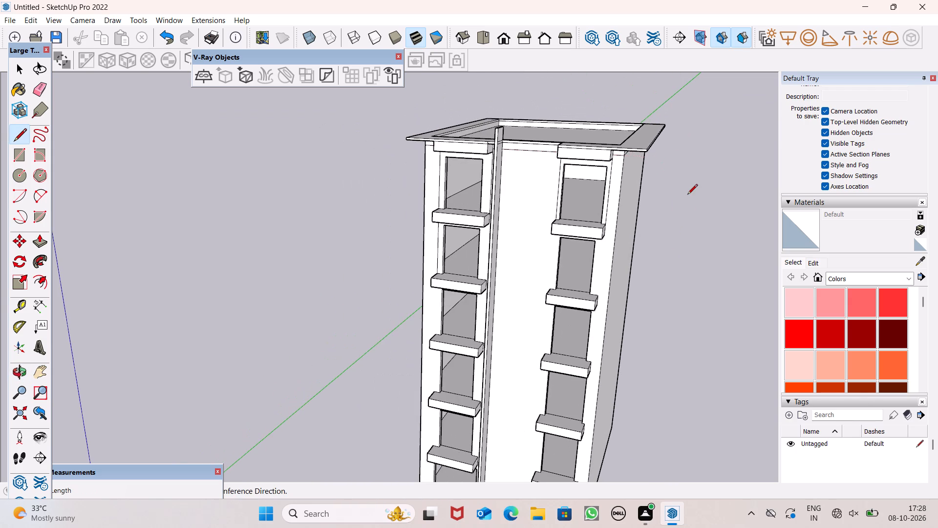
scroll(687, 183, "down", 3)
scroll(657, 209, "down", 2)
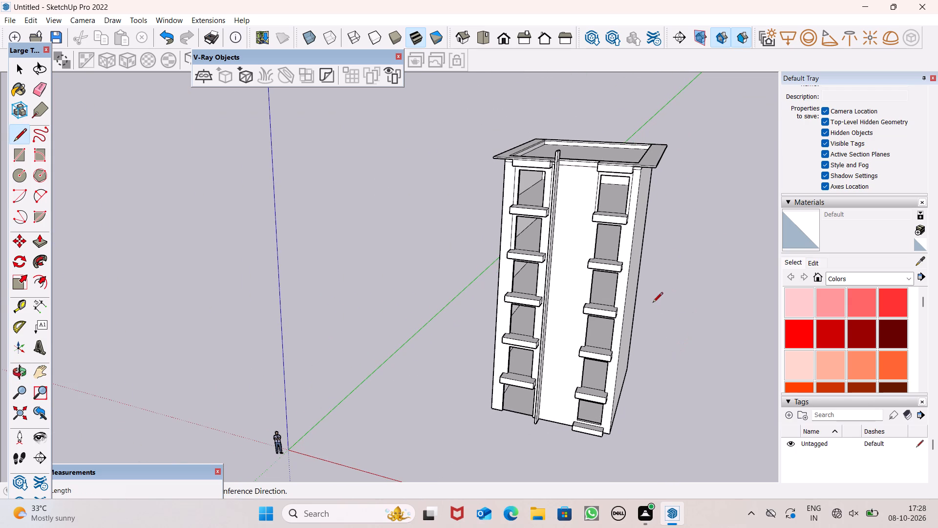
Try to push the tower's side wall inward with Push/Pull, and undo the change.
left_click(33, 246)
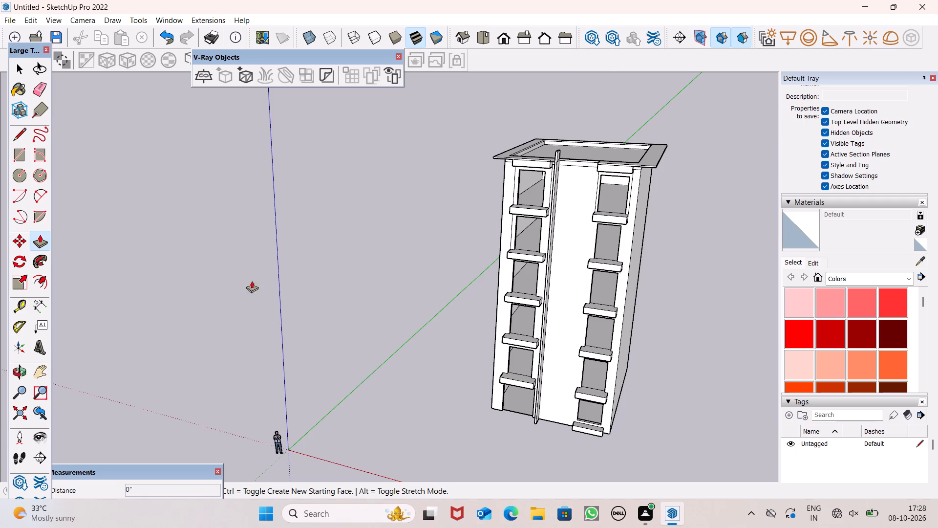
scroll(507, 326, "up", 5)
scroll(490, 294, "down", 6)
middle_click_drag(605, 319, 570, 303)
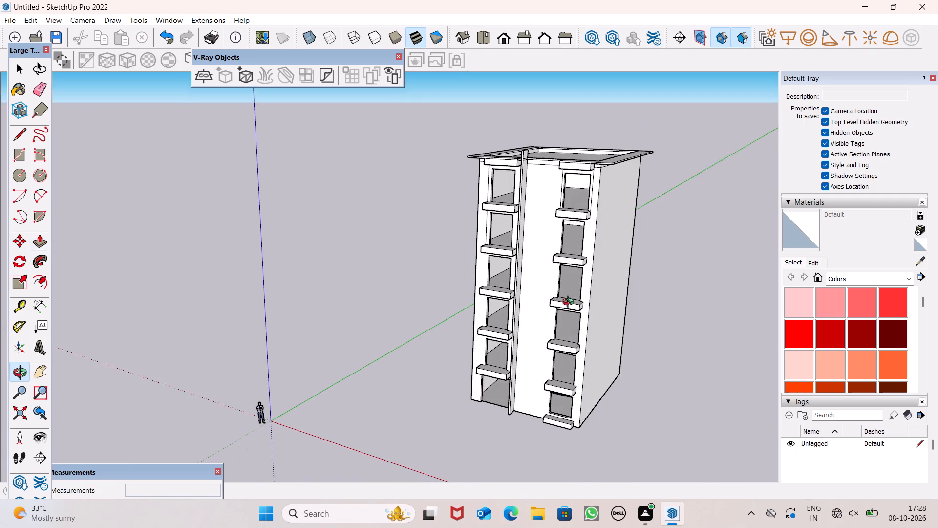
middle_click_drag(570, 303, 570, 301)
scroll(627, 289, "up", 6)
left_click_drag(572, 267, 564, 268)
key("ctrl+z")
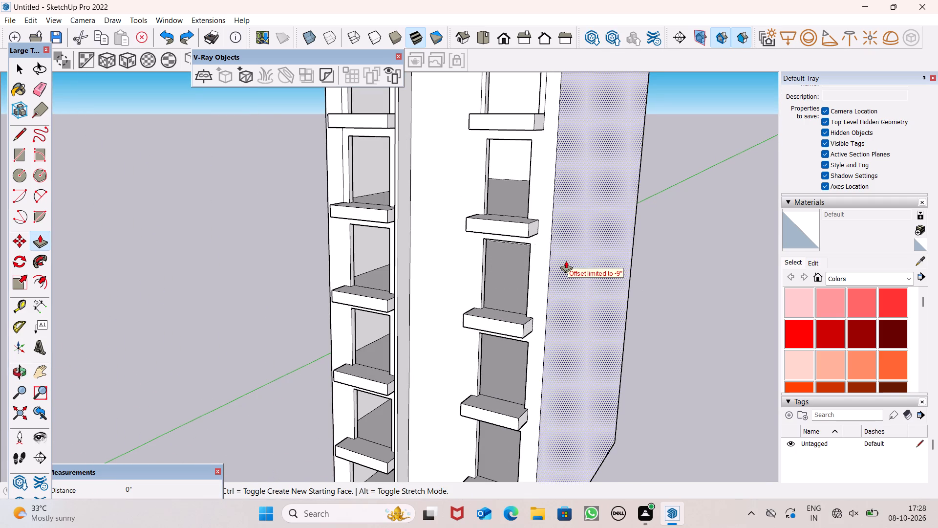
Pull the tower's side wall beside the balcony facade outward by about 1' 3 3/8" with Push/Pull.
left_click_drag(568, 260, 554, 258)
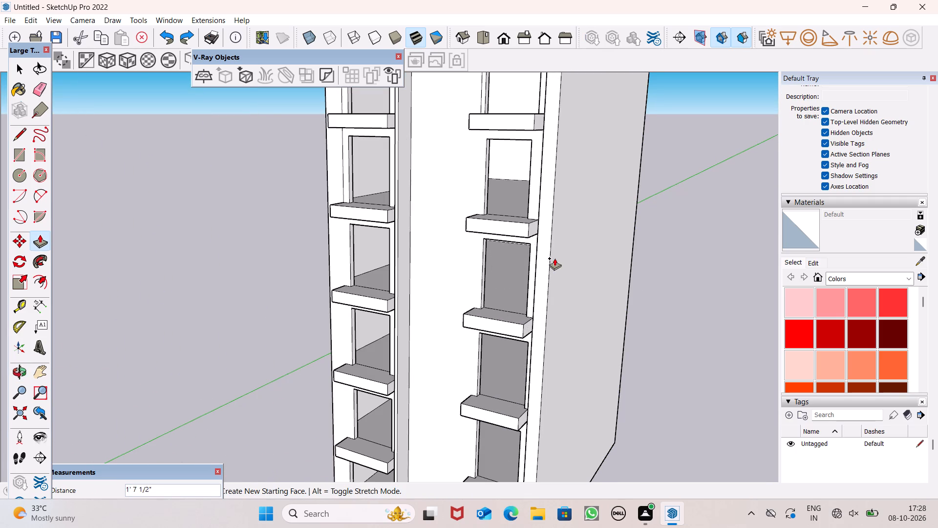
left_click_drag(554, 258, 561, 258)
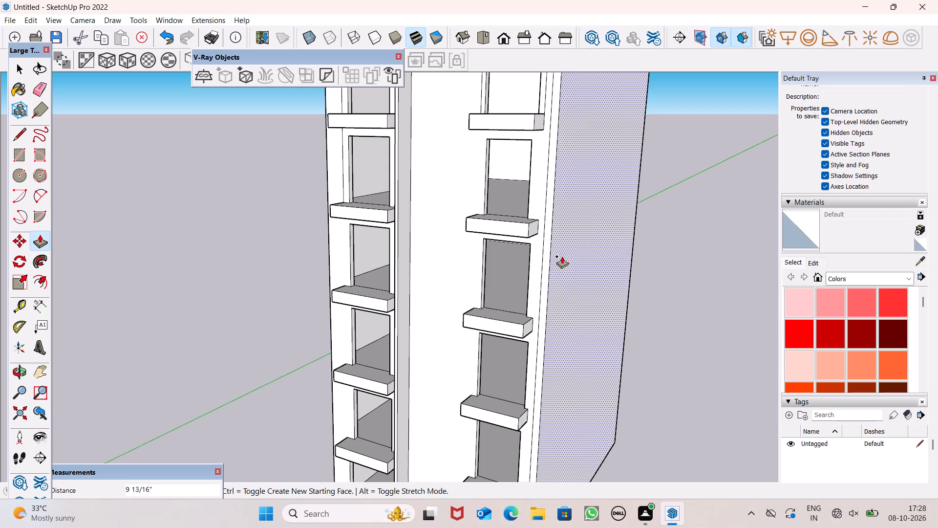
left_click_drag(566, 256, 570, 256)
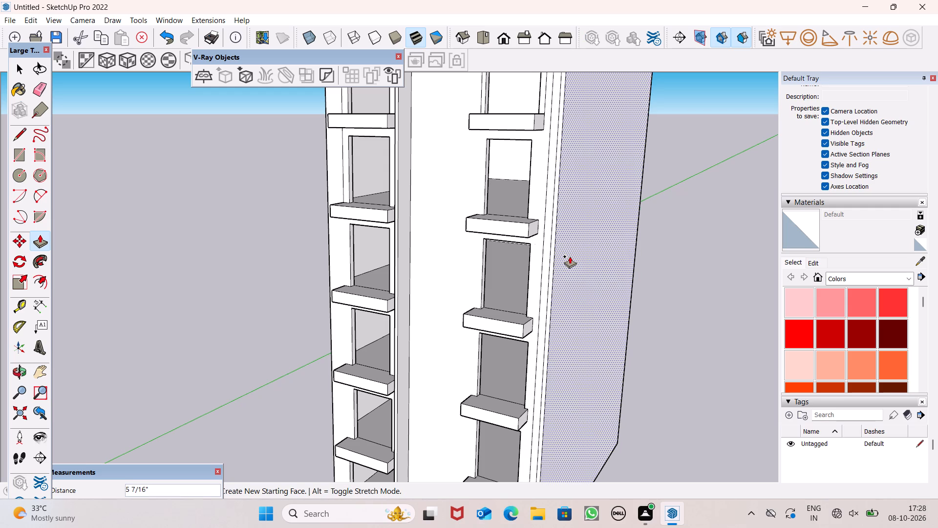
left_click_drag(570, 256, 577, 256)
scroll(580, 256, "down", 5)
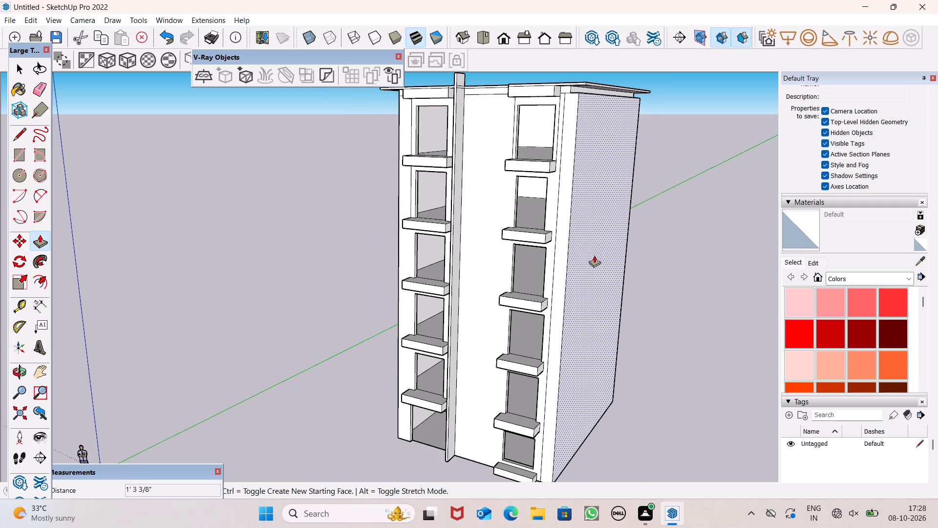
scroll(598, 256, "down", 2)
middle_click_drag(630, 262, 720, 275)
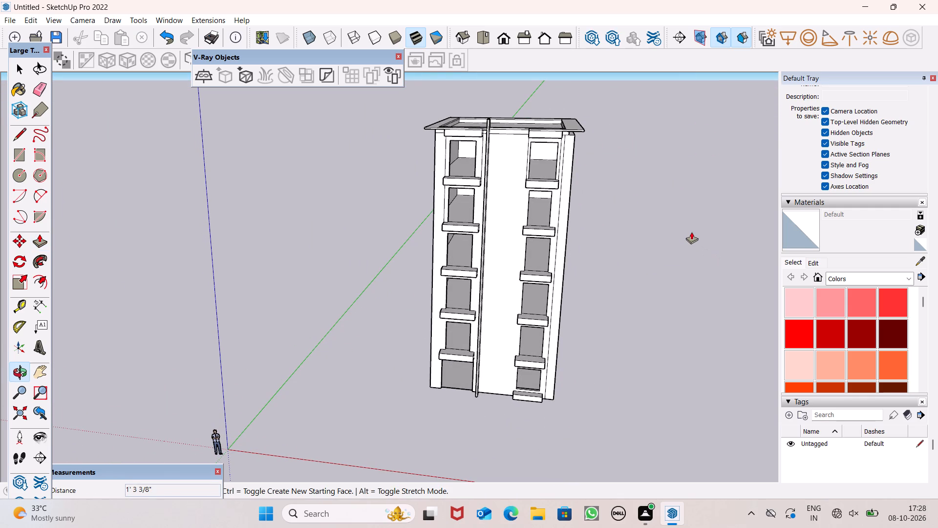
key("space")
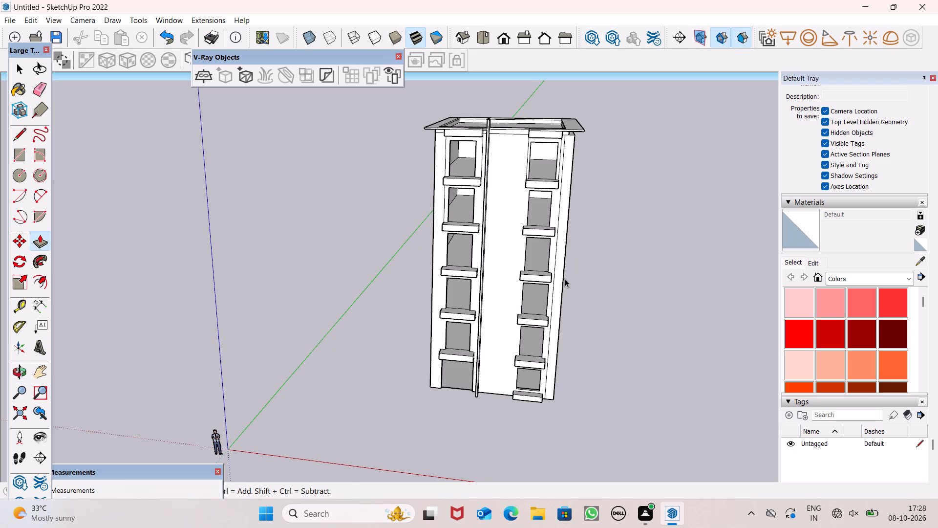
Inspect the extended side wall and its junction with the overhanging roof from the front and the side.
middle_click_drag(663, 256, 670, 256)
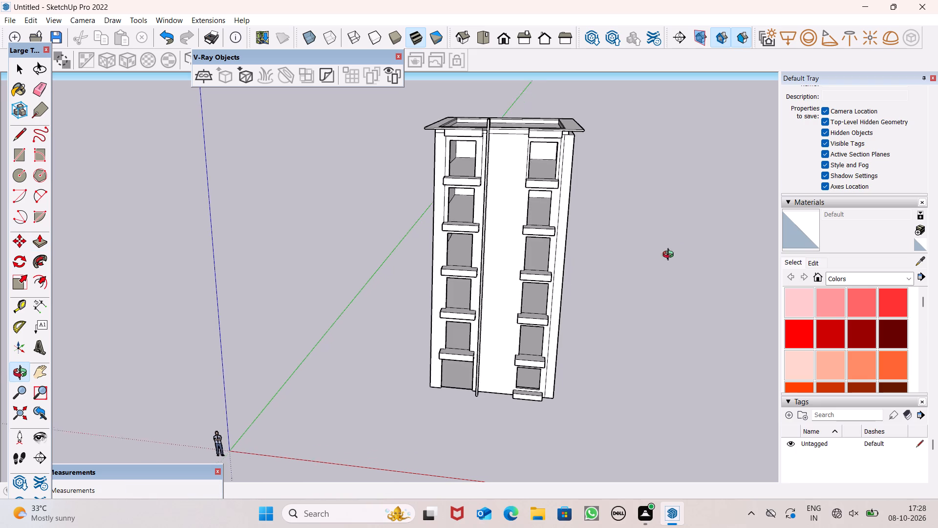
middle_click_drag(670, 256, 626, 227)
middle_click_drag(631, 257, 678, 236)
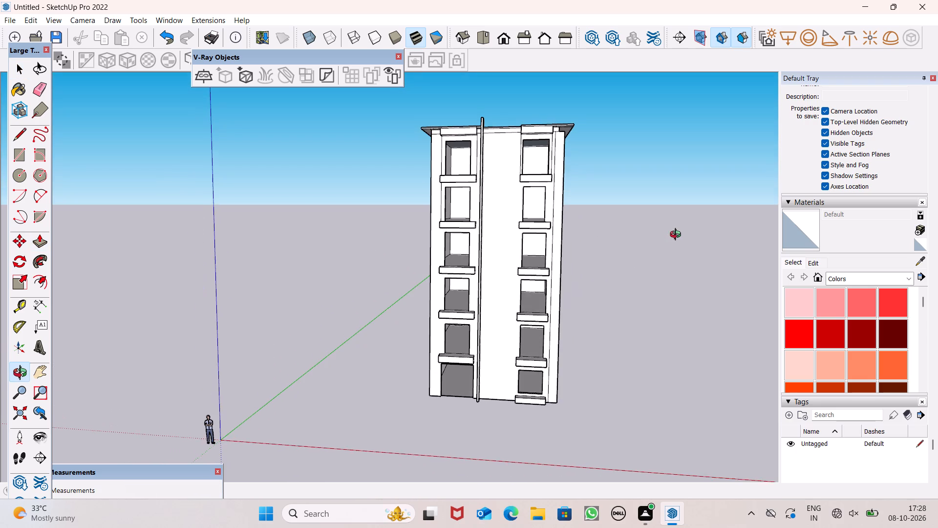
middle_click_drag(678, 236, 678, 234)
scroll(626, 202, "down", 1)
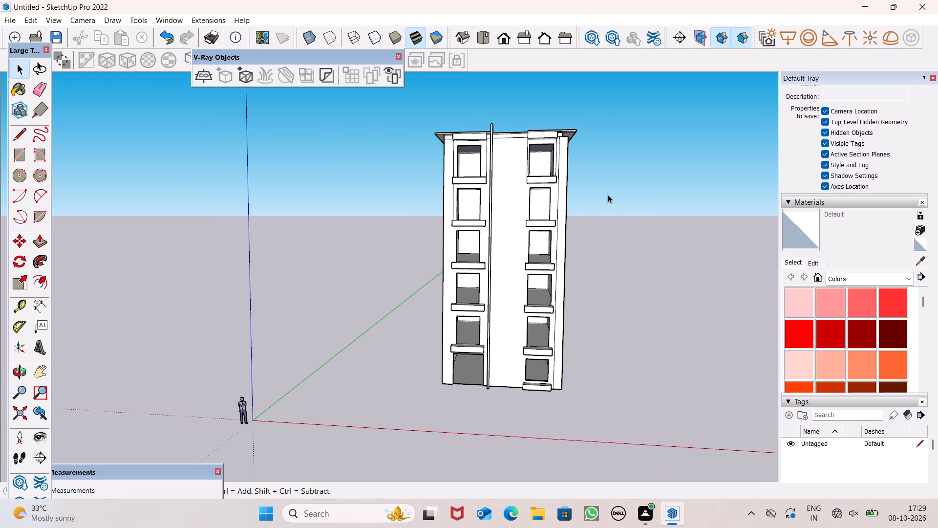
middle_click_drag(605, 195, 581, 291)
scroll(621, 196, "up", 5)
middle_click_drag(621, 196, 506, 120)
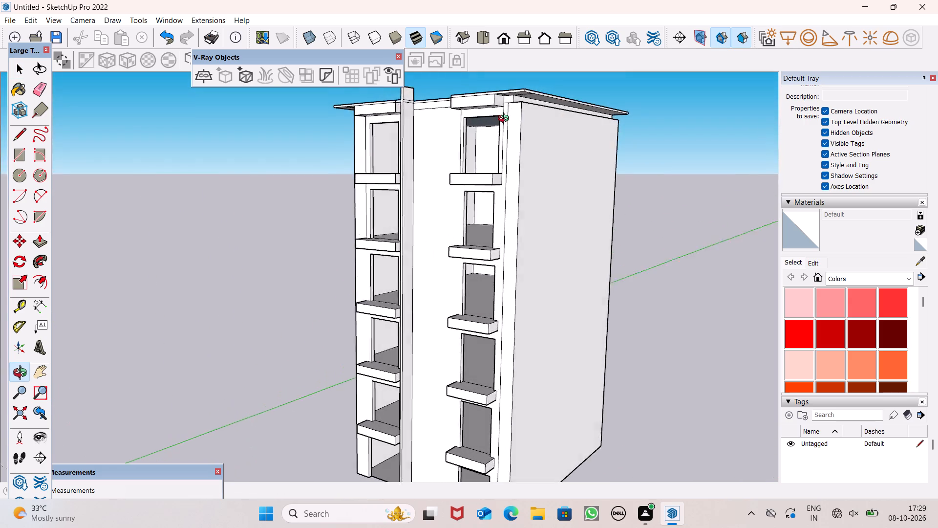
middle_click_drag(506, 120, 488, 126)
Pull the narrow band under the roof on the extended side outward 1' 3 3/8", flush with the wall face.
left_click(42, 245)
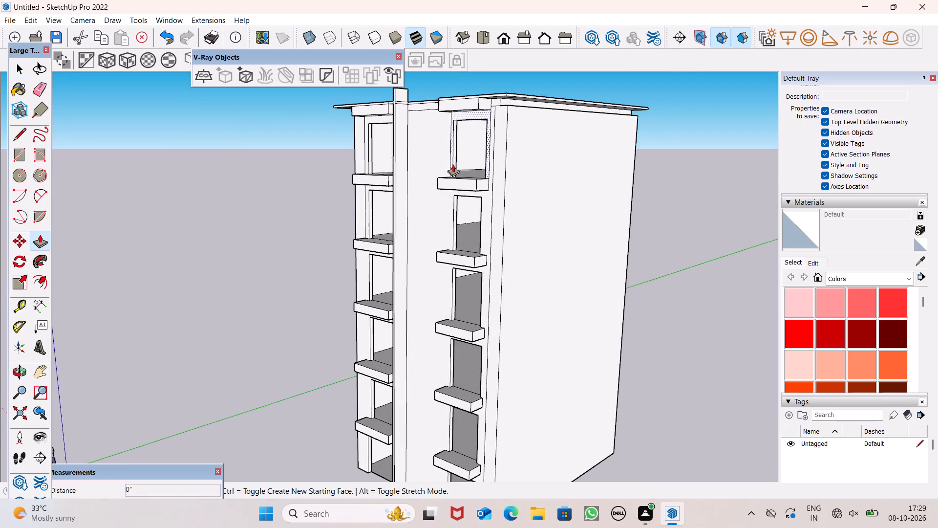
scroll(516, 154, "up", 6)
scroll(521, 168, "down", 5)
middle_click_drag(557, 173, 585, 205)
scroll(544, 121, "up", 4)
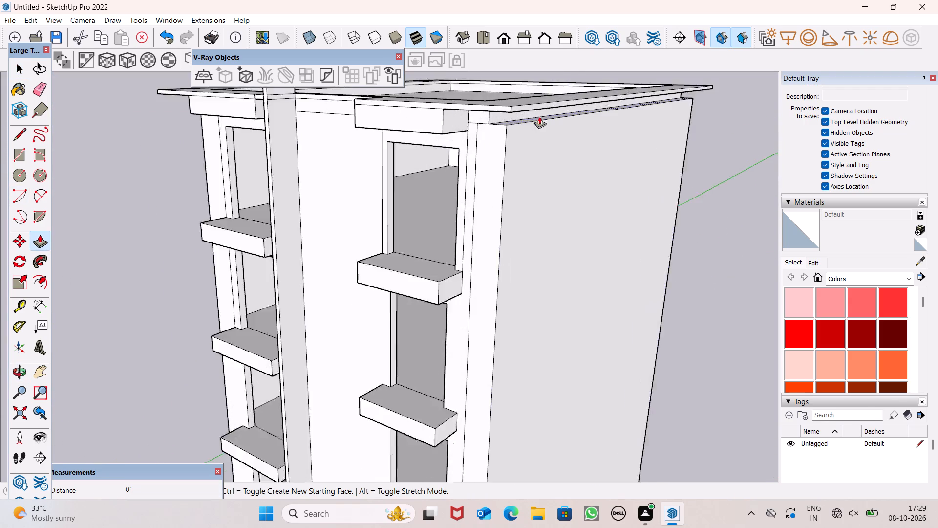
scroll(539, 116, "up", 9)
left_click_drag(483, 122, 525, 153)
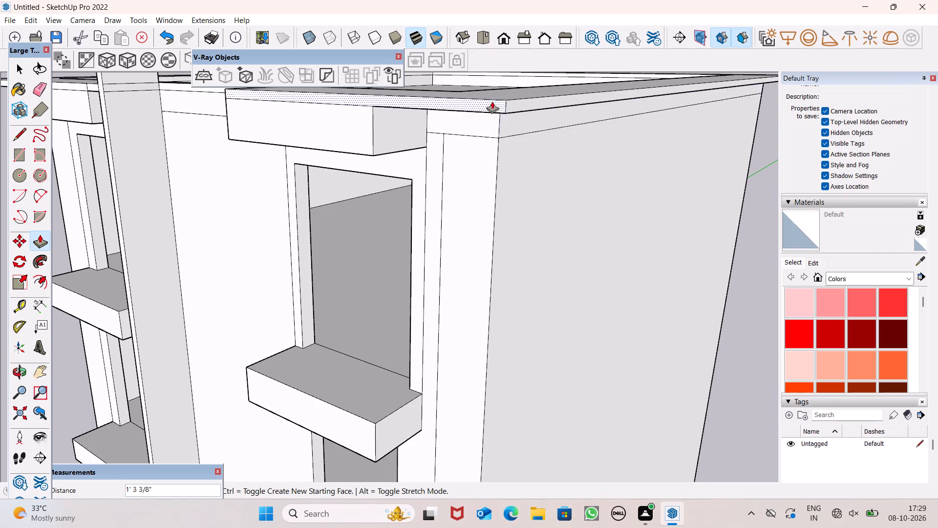
scroll(494, 96, "up", 1)
scroll(494, 96, "down", 7)
scroll(513, 147, "down", 4)
scroll(582, 150, "down", 11)
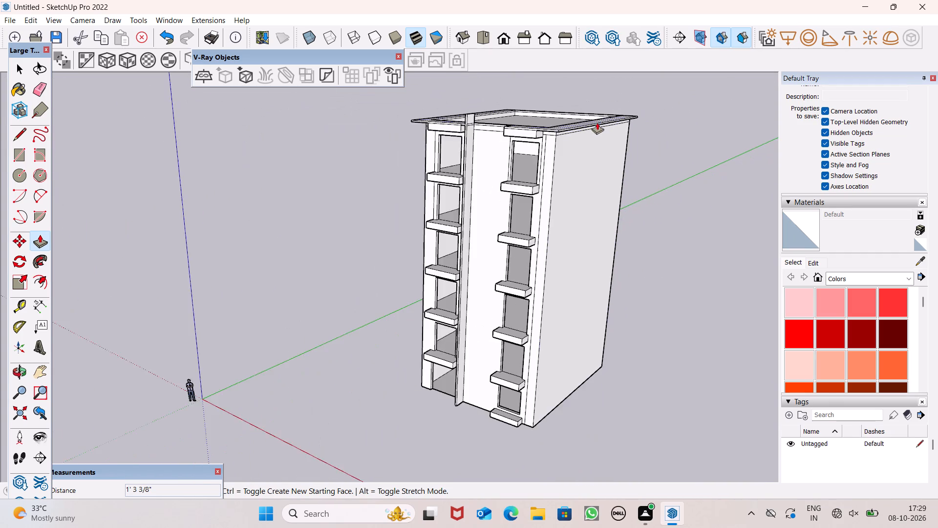
scroll(597, 122, "down", 3)
key("space")
Examine the whole tower from the side, front and above to check the extended wall and roof edge.
scroll(627, 201, "down", 3)
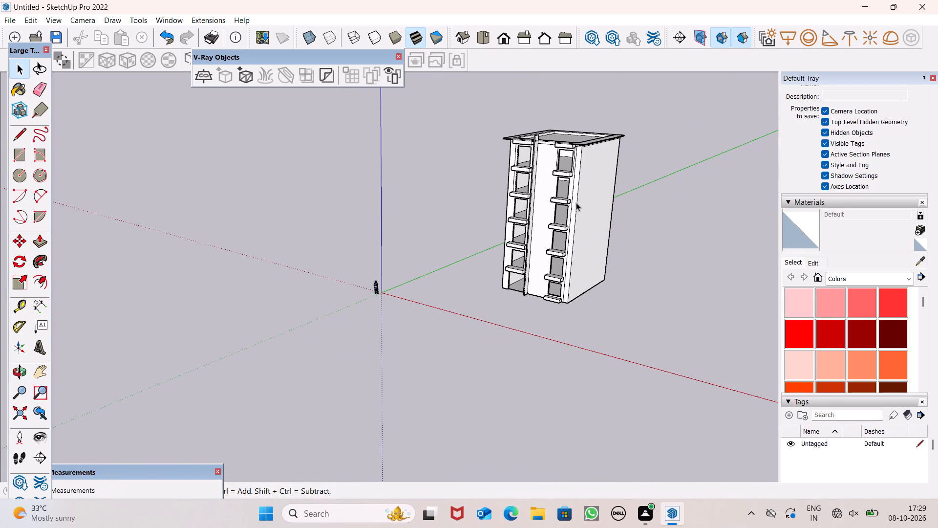
scroll(594, 181, "up", 1)
scroll(594, 185, "down", 1)
scroll(594, 189, "up", 3)
middle_click_drag(578, 191, 640, 137)
scroll(640, 137, "up", 4)
scroll(568, 195, "up", 3)
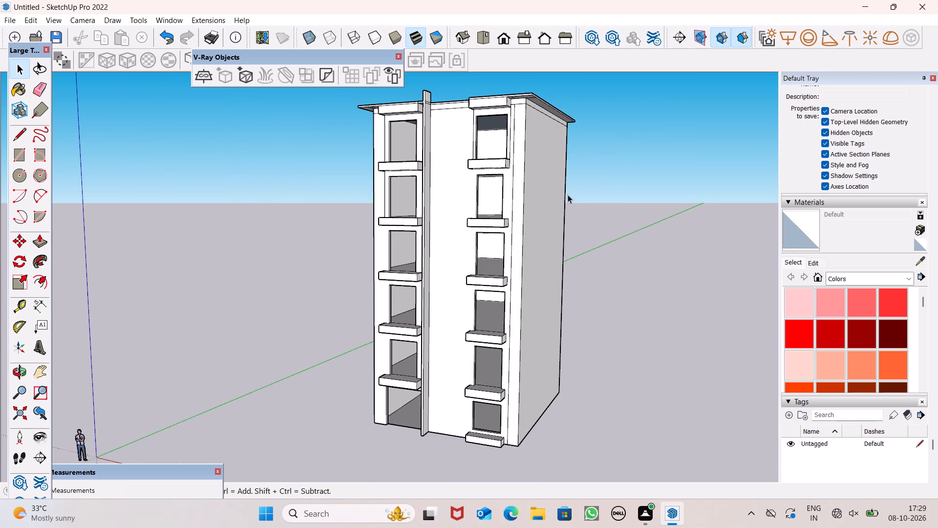
scroll(568, 195, "up", 1)
scroll(587, 202, "down", 3)
middle_click_drag(575, 268, 621, 329)
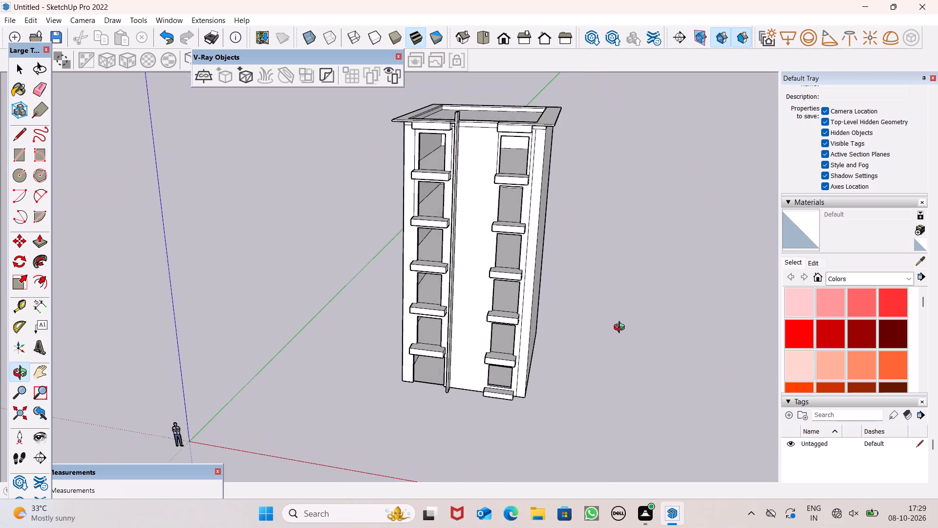
middle_click_drag(621, 329, 652, 360)
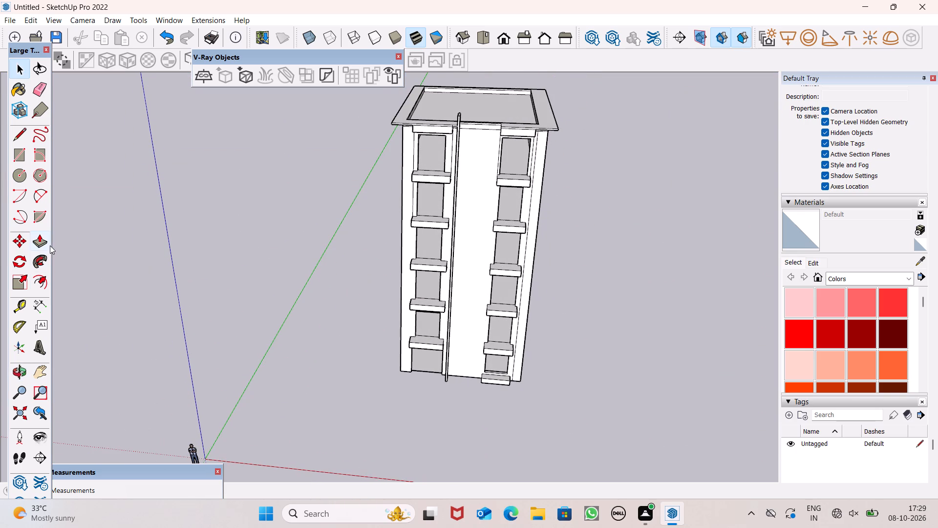
Pull the front end face of the extended side wall, beside the balconies, outward about 10 5/8" with Push/Pull.
left_click(50, 245)
scroll(575, 362, "up", 4)
scroll(505, 350, "up", 5)
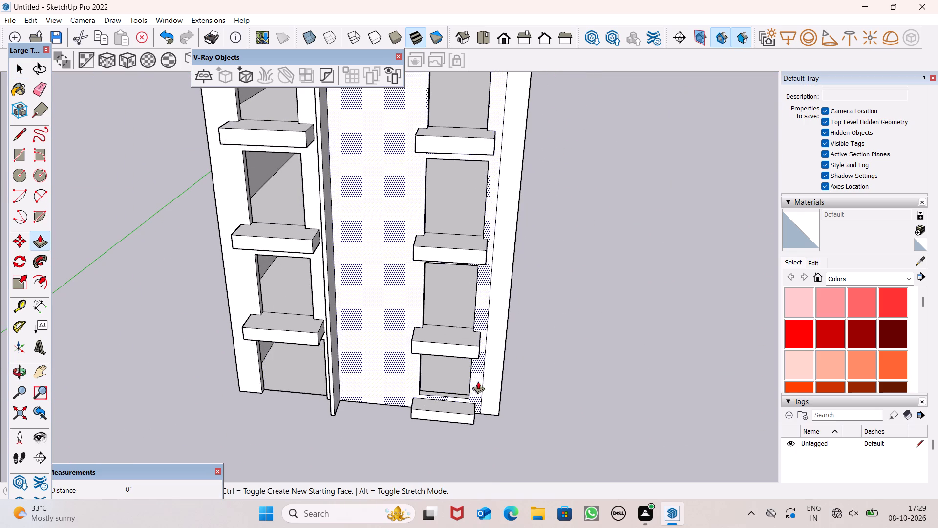
left_click_drag(490, 376, 492, 391)
left_click_drag(492, 391, 491, 395)
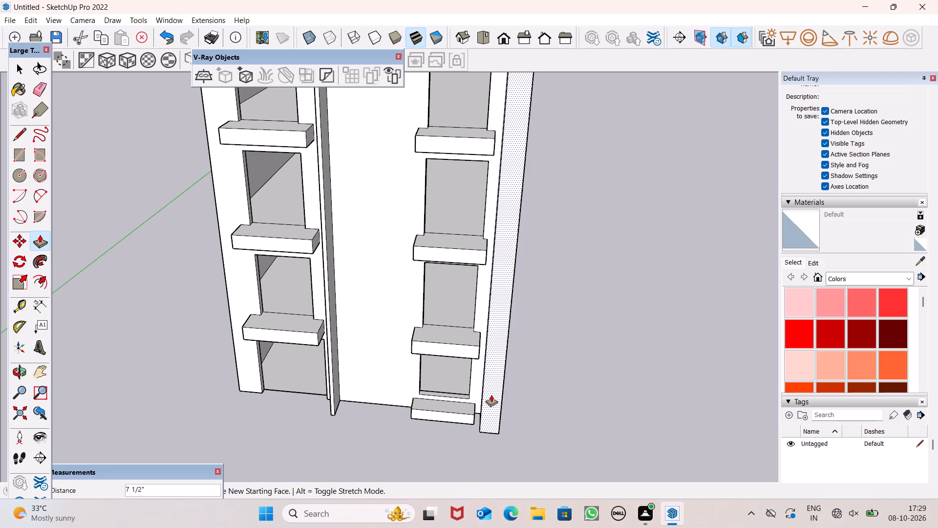
left_click_drag(491, 395, 490, 396)
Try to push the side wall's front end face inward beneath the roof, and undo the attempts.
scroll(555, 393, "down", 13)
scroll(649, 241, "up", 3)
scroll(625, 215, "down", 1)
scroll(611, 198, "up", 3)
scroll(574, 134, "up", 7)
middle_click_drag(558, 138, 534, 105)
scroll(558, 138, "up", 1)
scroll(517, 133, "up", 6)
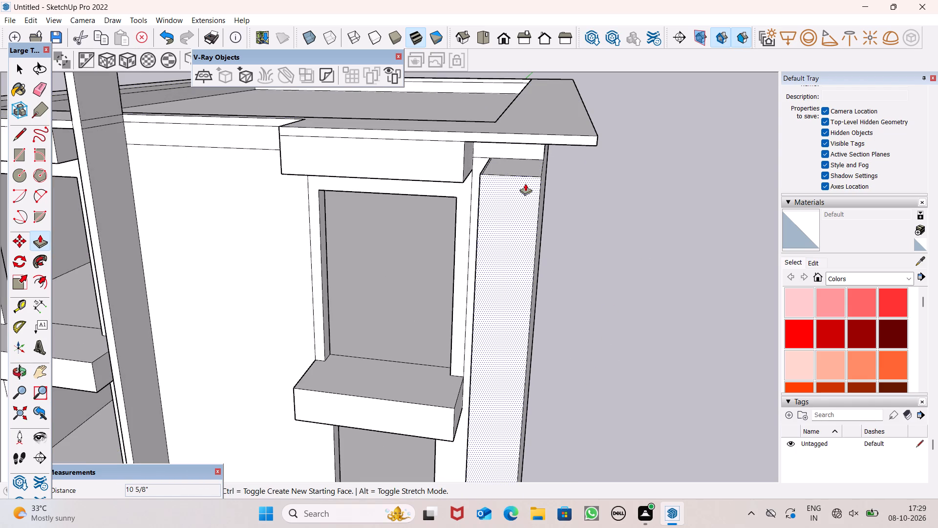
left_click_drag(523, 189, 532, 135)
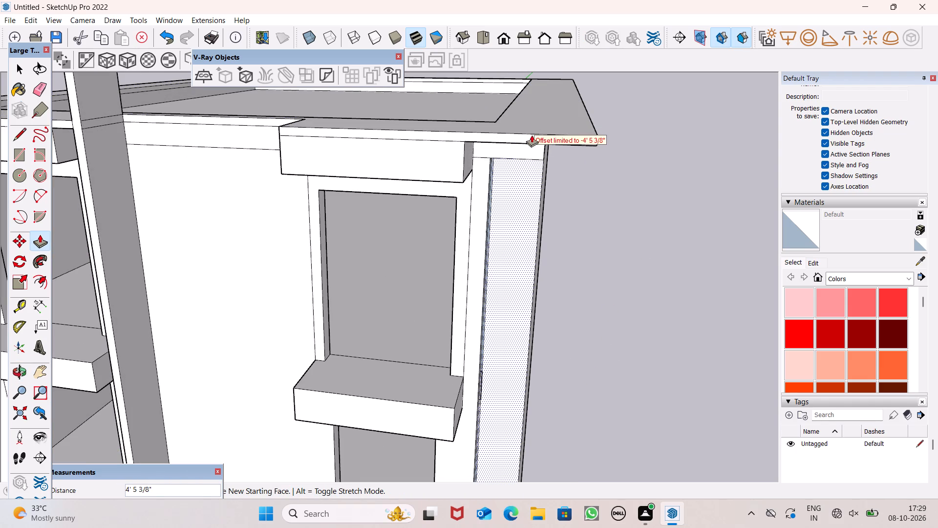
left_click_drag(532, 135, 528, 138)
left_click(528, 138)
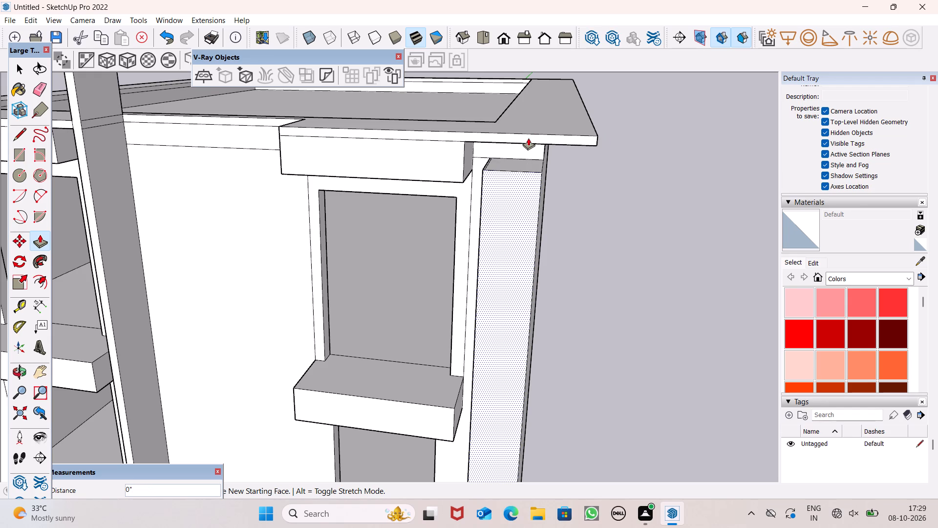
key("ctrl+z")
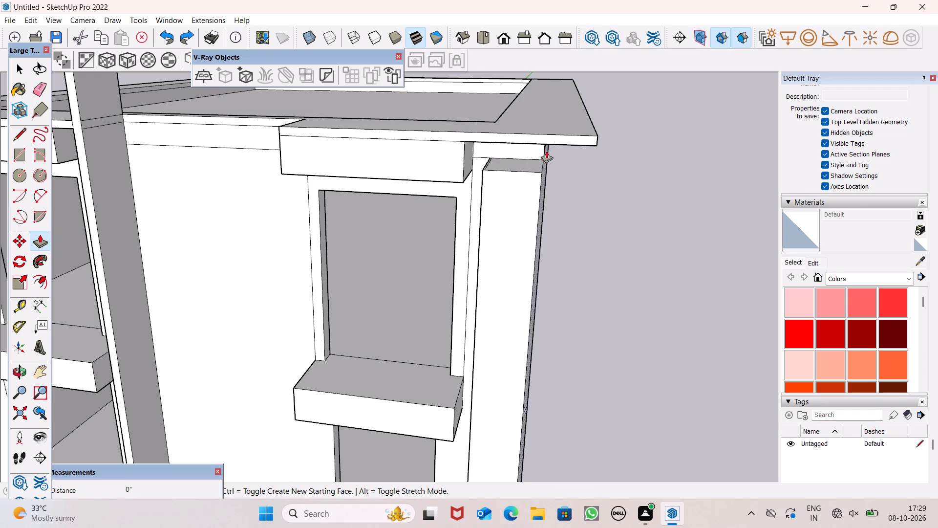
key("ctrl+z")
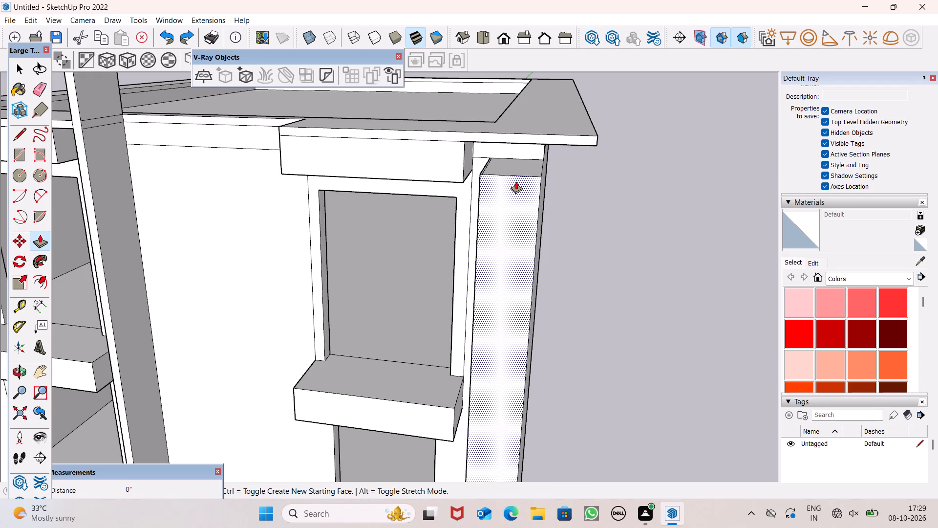
Push the side wall's front end face back about 10 7/16".
left_click_drag(516, 181, 506, 137)
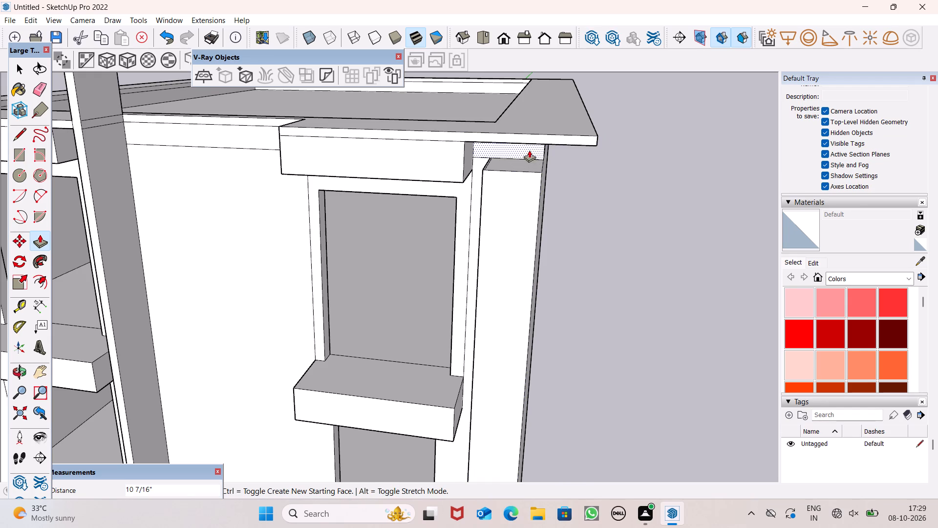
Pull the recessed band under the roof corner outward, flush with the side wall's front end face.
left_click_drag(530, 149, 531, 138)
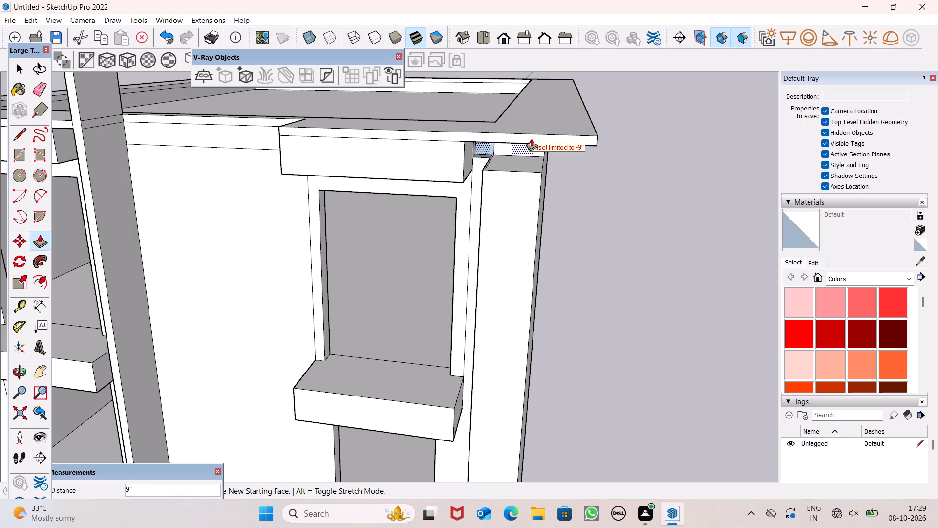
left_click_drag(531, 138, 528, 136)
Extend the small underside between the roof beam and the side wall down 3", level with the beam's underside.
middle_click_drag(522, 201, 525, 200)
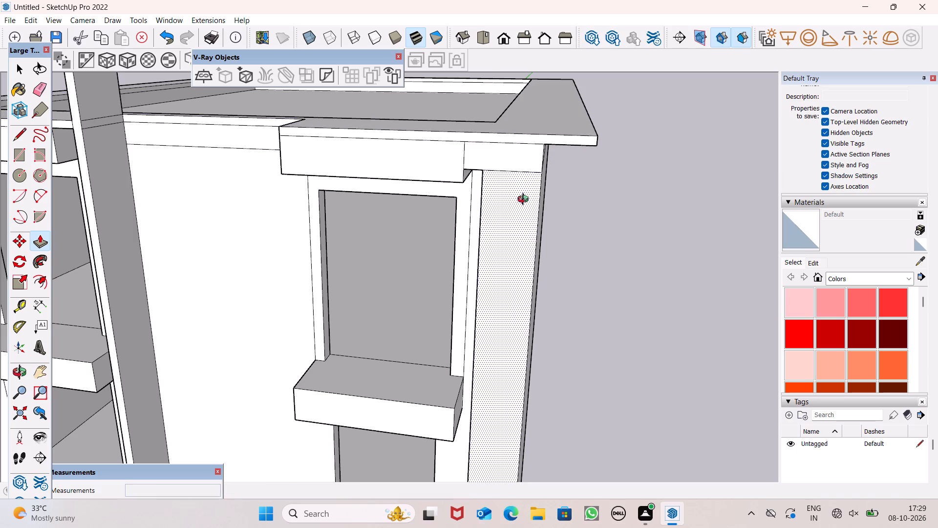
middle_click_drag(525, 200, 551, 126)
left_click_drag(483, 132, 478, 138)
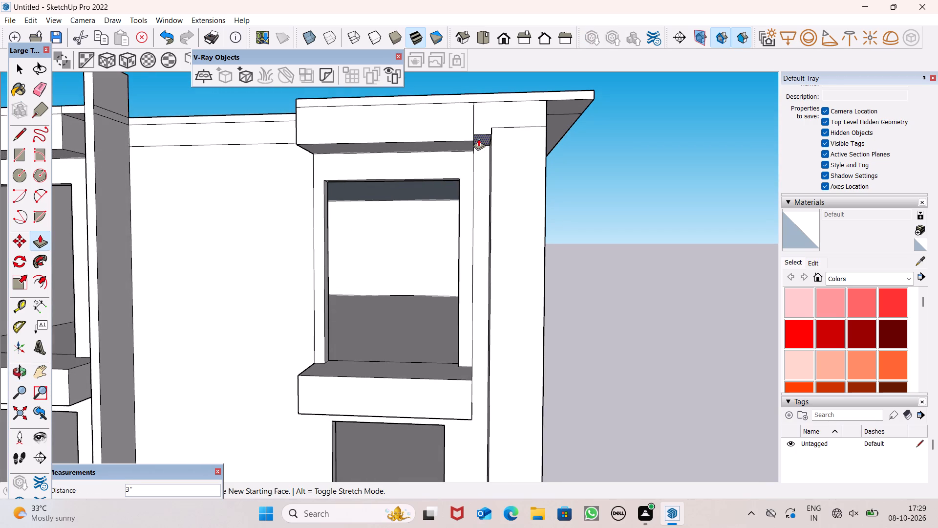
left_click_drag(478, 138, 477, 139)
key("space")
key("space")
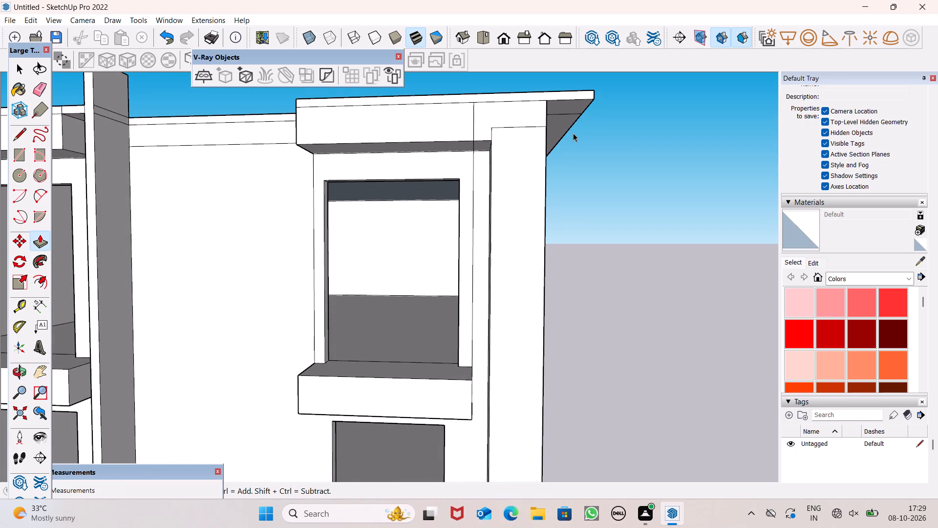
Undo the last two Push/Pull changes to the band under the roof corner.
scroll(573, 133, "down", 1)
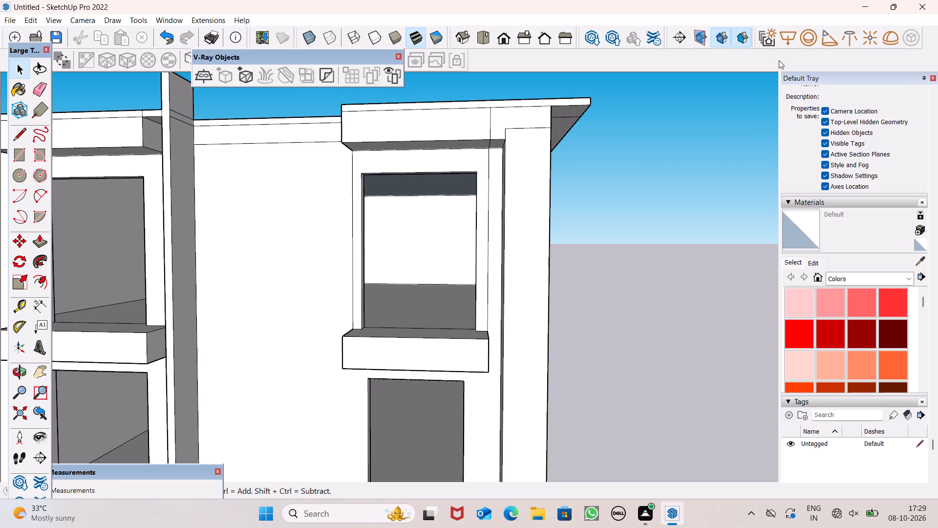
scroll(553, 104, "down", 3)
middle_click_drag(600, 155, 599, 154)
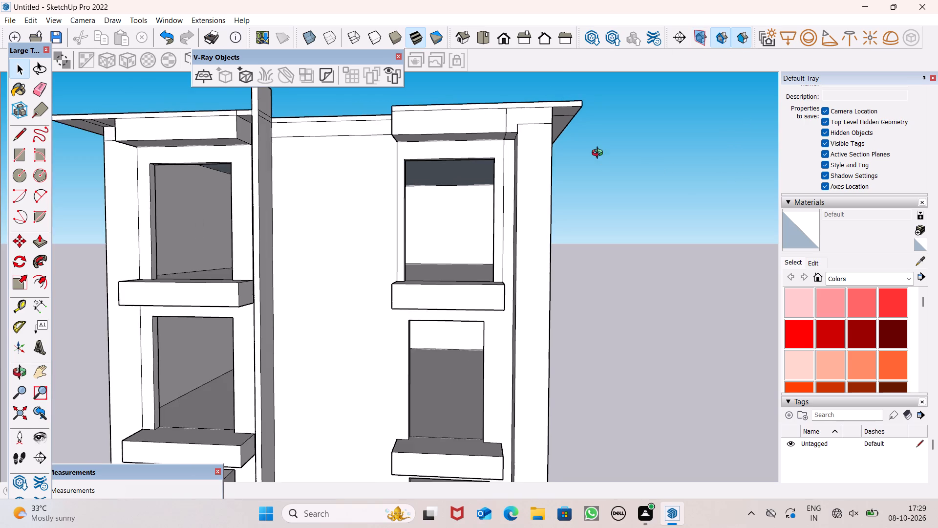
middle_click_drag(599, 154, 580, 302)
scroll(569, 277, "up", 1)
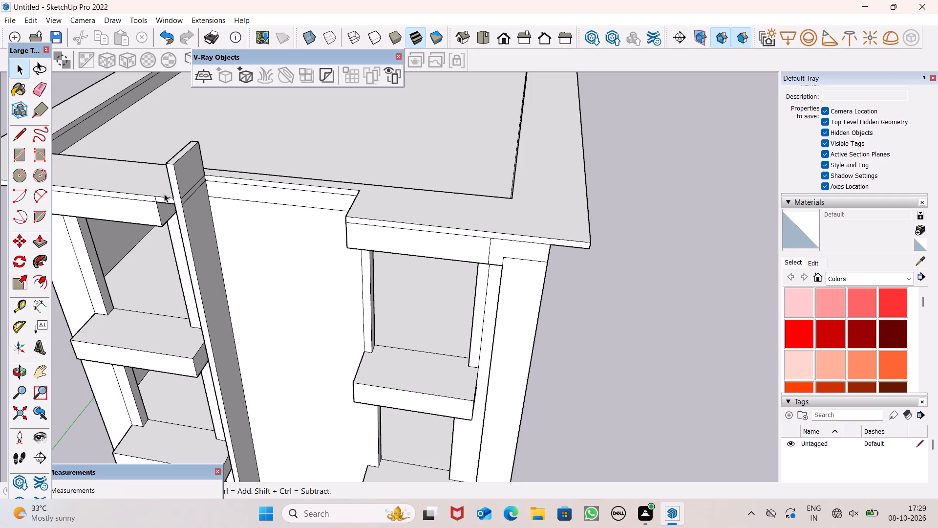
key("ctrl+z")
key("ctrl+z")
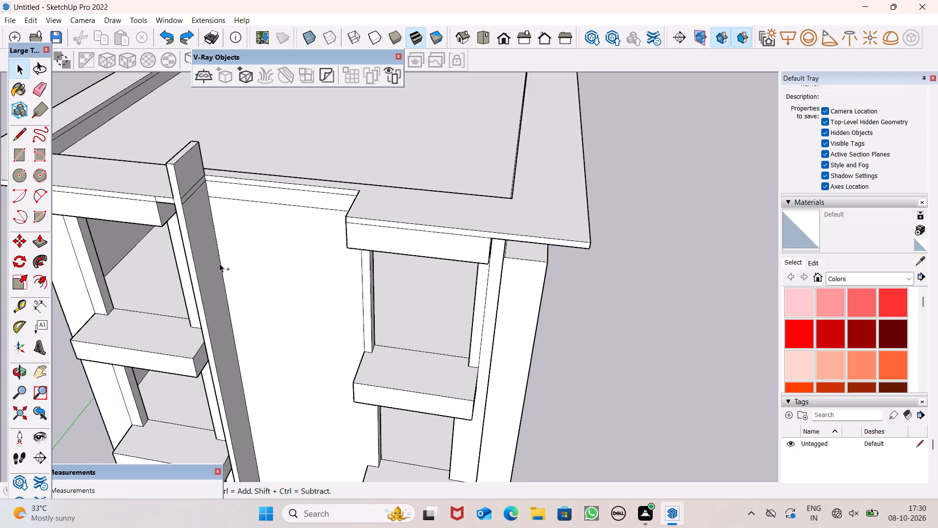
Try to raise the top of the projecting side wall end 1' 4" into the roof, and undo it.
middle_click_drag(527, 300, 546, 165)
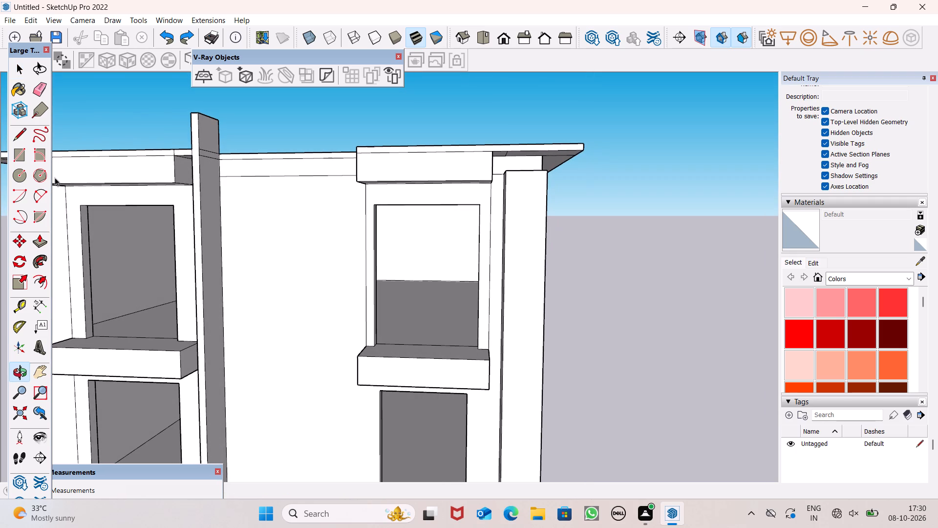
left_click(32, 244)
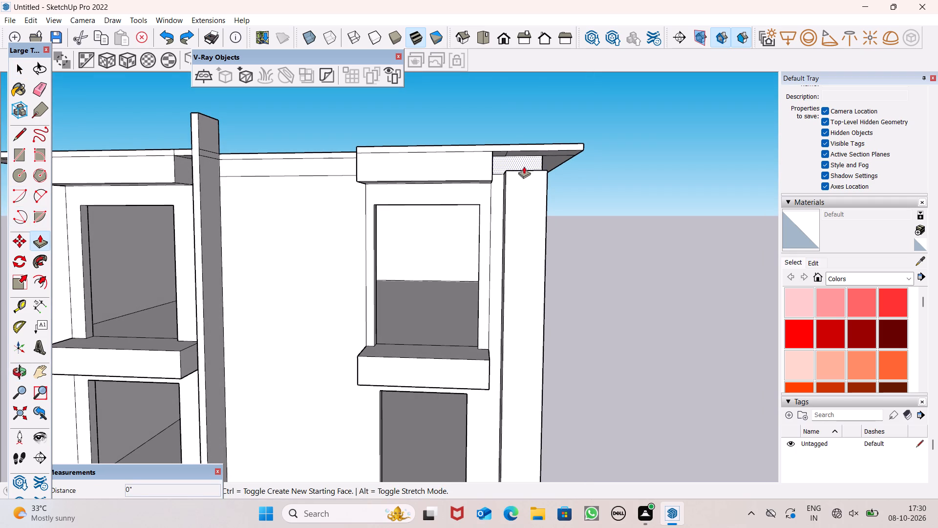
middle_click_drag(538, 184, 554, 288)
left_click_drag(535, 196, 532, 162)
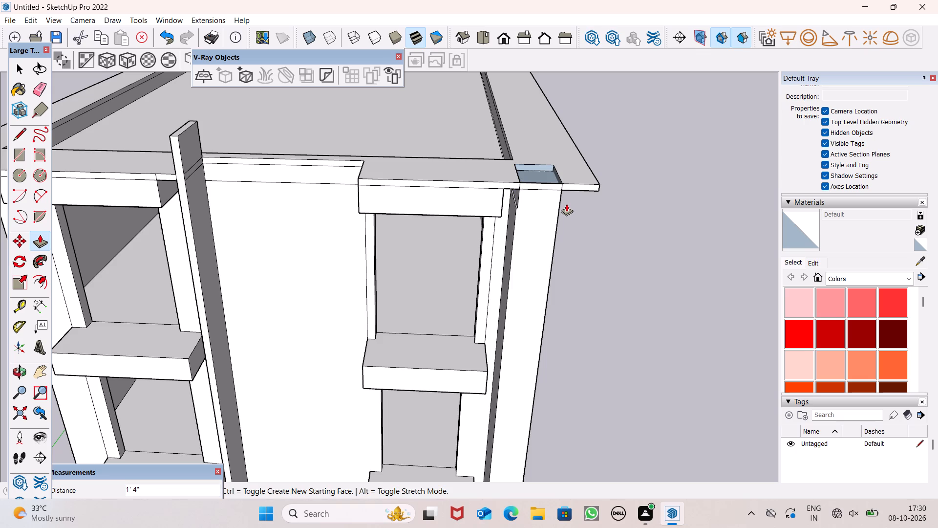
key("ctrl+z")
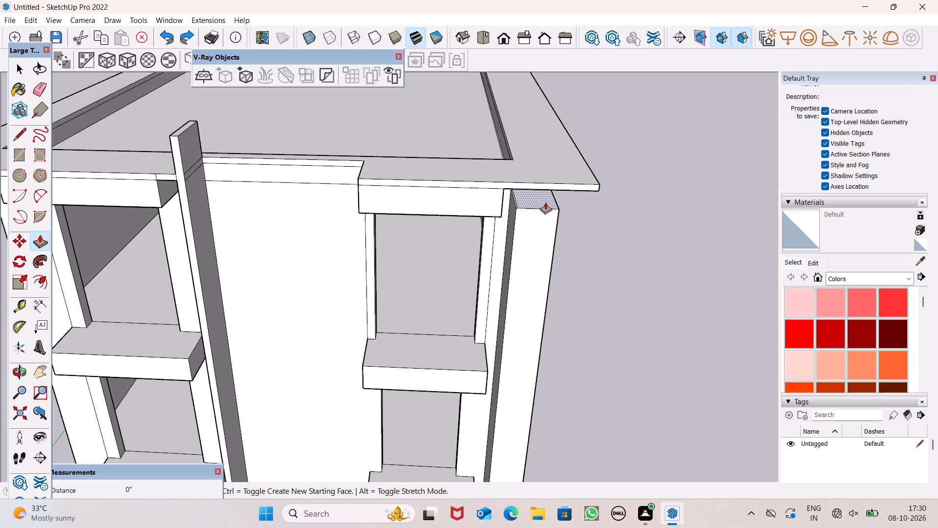
Raise the top of the projecting side wall end into the thickness of the overhanging roof's edge.
left_click_drag(542, 200, 542, 177)
left_click(542, 177)
key("space")
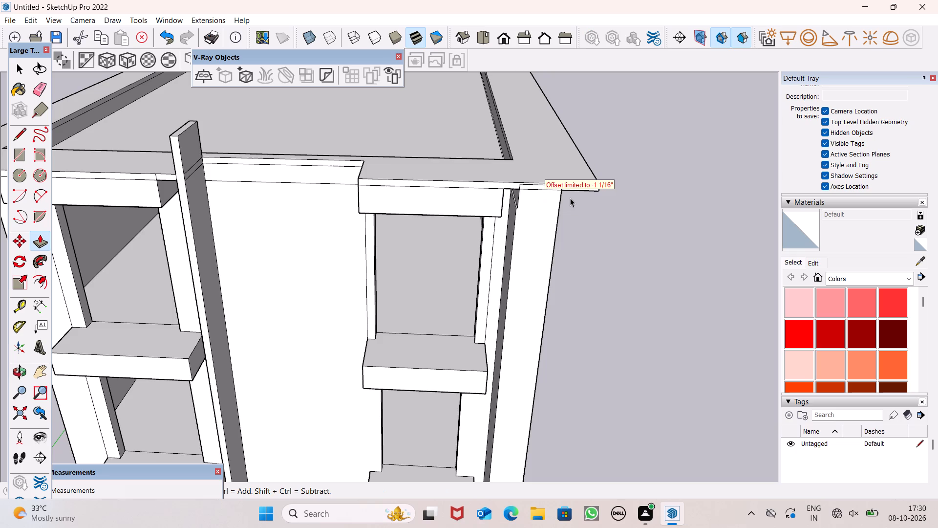
Draw a 1 1/16" line up the roof's front edge from the side wall's outer top corner to the roof's upper edge.
middle_click_drag(569, 201, 484, 227)
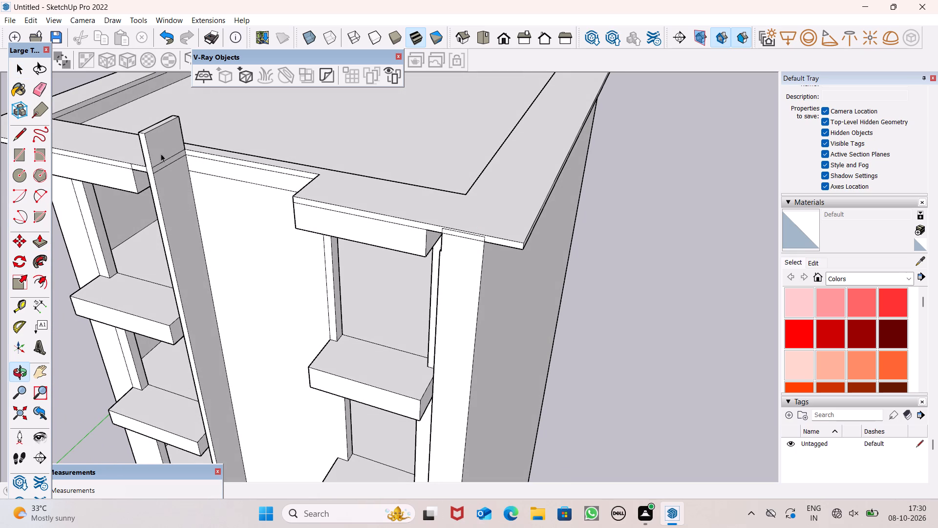
left_click(24, 143)
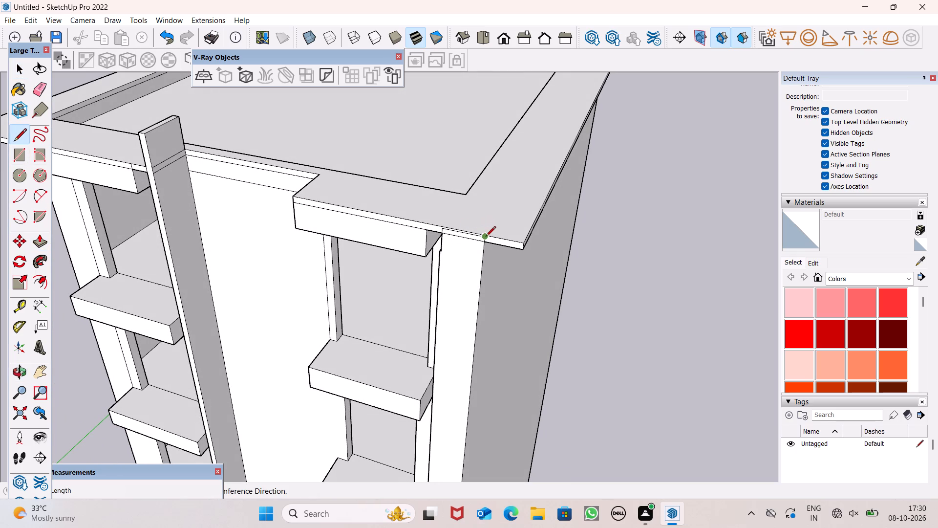
scroll(484, 236, "up", 8)
scroll(487, 230, "down", 1)
scroll(487, 230, "up", 4)
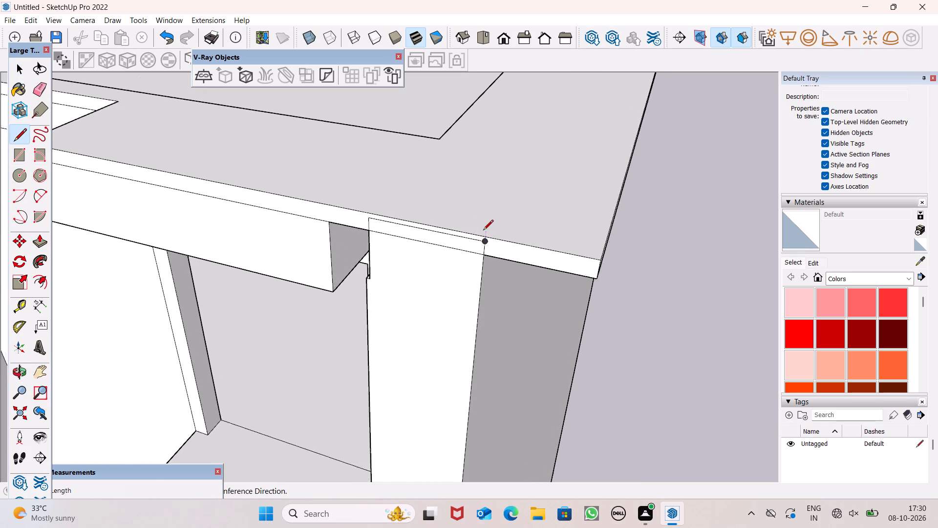
scroll(483, 231, "up", 7)
left_click(488, 252)
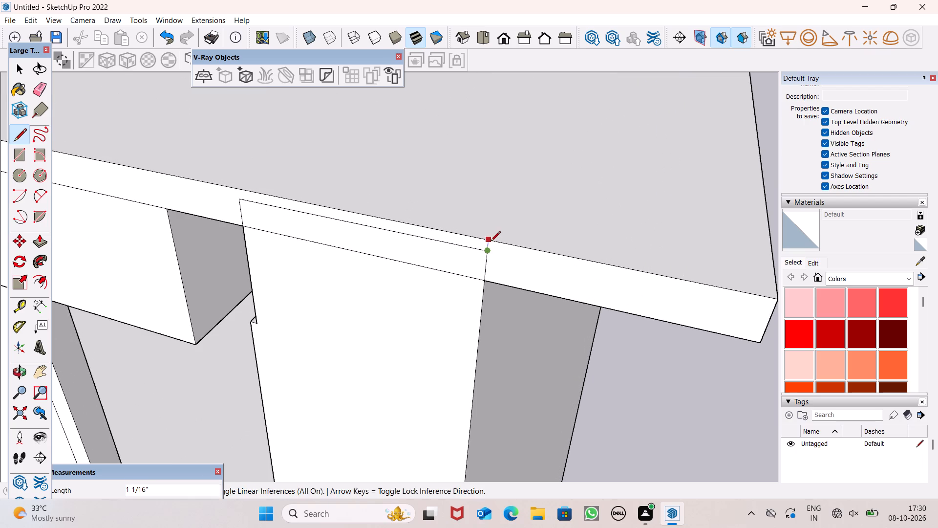
left_click(491, 242)
left_click(490, 240)
Draw a line from that point along the roof overhang, parallel to its side edge, ending with a short perpendicular segment toward the inner recess.
scroll(526, 170, "down", 10)
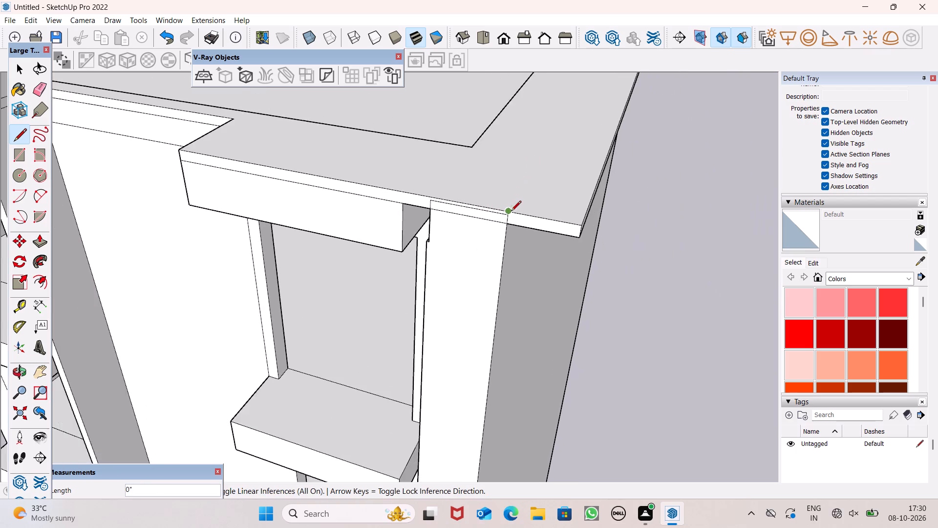
scroll(511, 212, "down", 15)
middle_click_drag(519, 193, 364, 257)
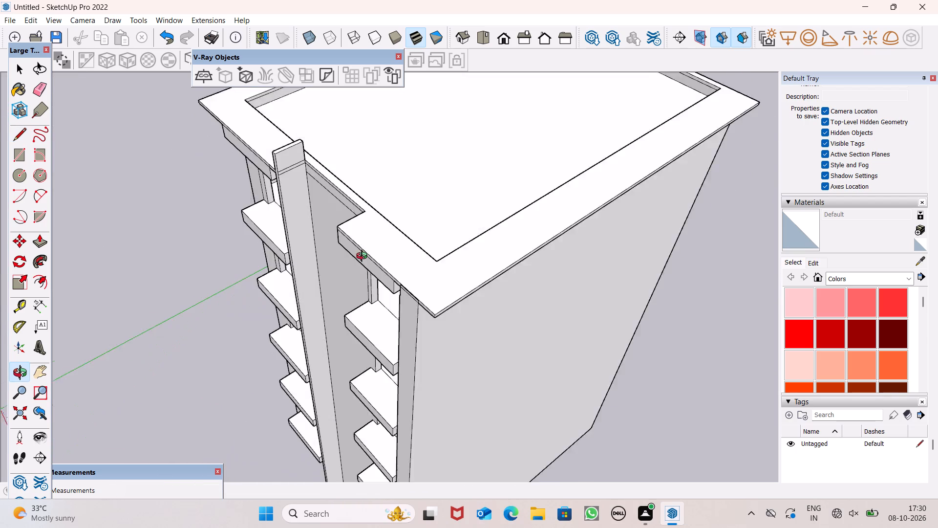
middle_click_drag(364, 257, 363, 258)
scroll(363, 258, "up", 1)
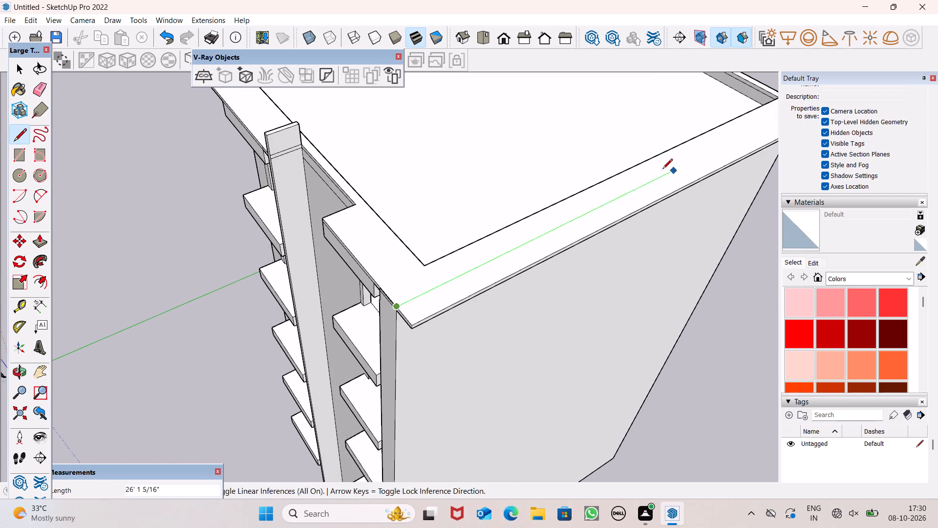
left_click(647, 176)
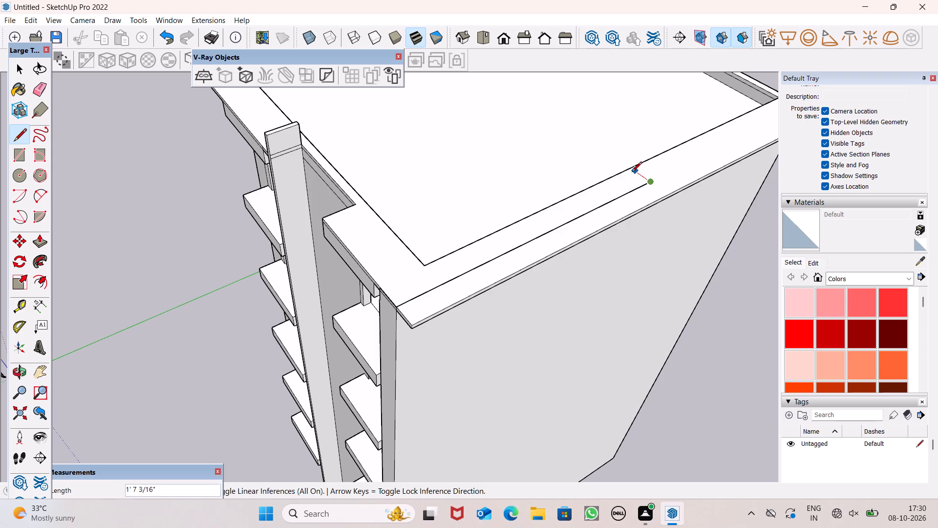
left_click(627, 171)
key("space")
Push the roof's front edge face beside the projecting wall end inward 6 5/8" with Push/Pull.
scroll(597, 178, "down", 3)
middle_click_drag(531, 244, 814, 123)
scroll(550, 126, "down", 3)
middle_click_drag(546, 139, 534, 254)
scroll(626, 175, "up", 3)
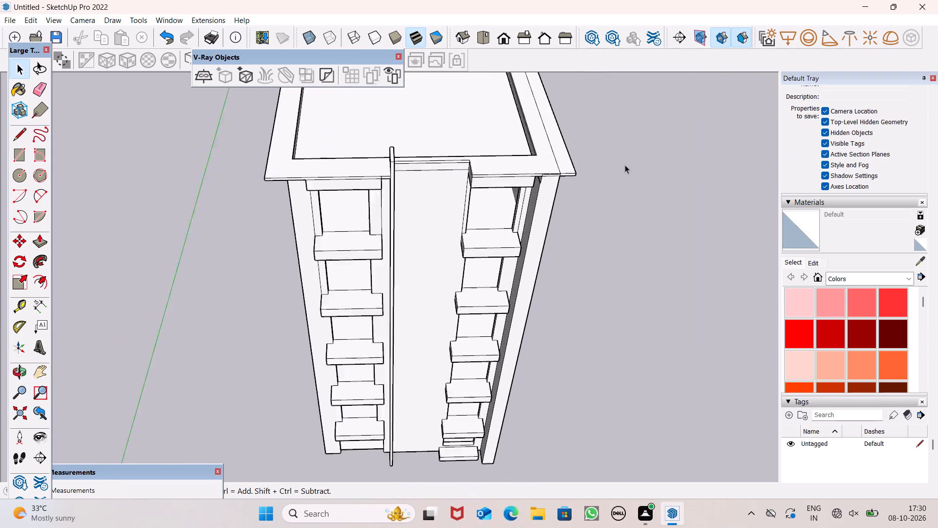
scroll(625, 165, "up", 4)
scroll(541, 140, "down", 1)
scroll(541, 140, "up", 5)
middle_click_drag(551, 144, 567, 153)
scroll(567, 153, "down", 1)
scroll(555, 157, "up", 4)
scroll(188, 159, "down", 3)
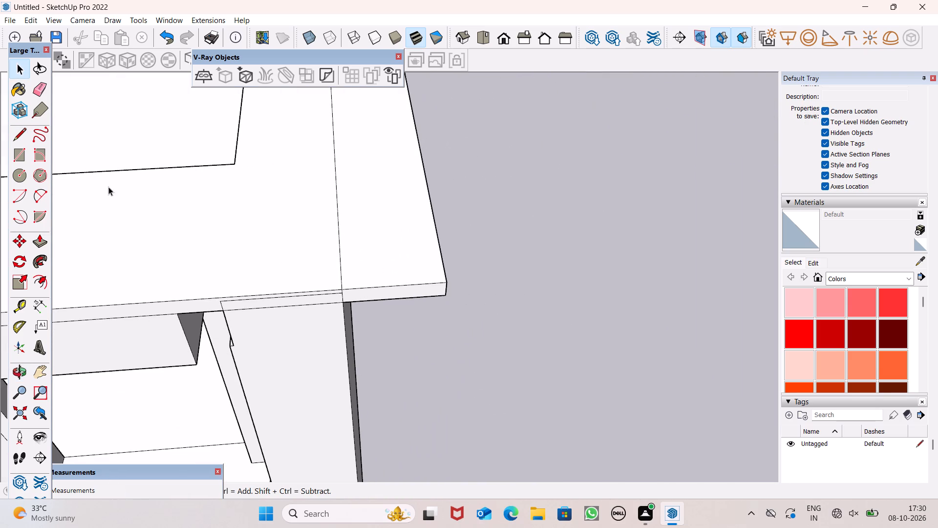
left_click(37, 244)
scroll(226, 332, "up", 4)
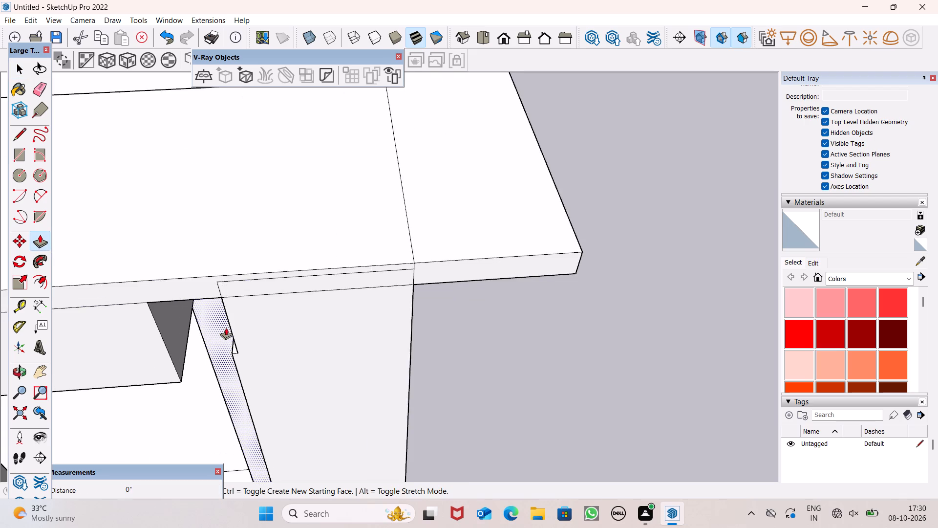
left_click_drag(204, 268, 205, 264)
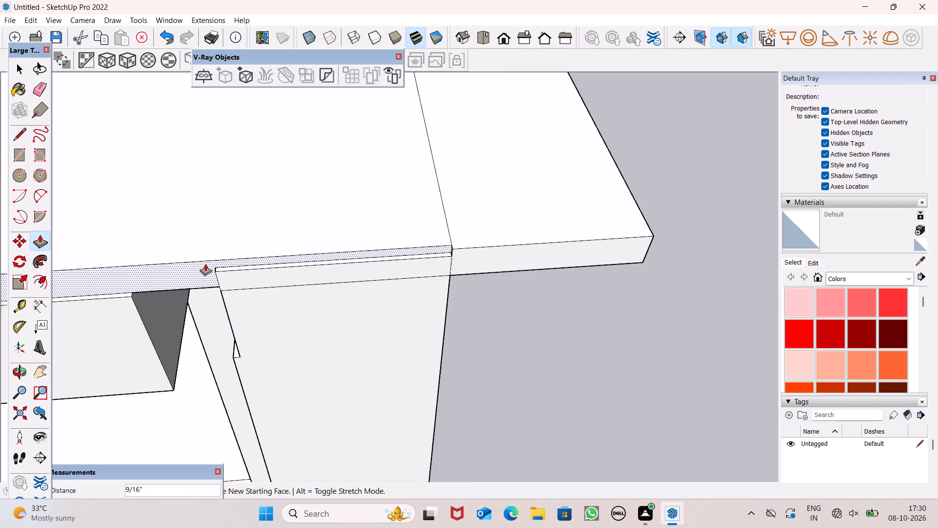
left_click_drag(205, 264, 211, 224)
scroll(350, 267, "down", 5)
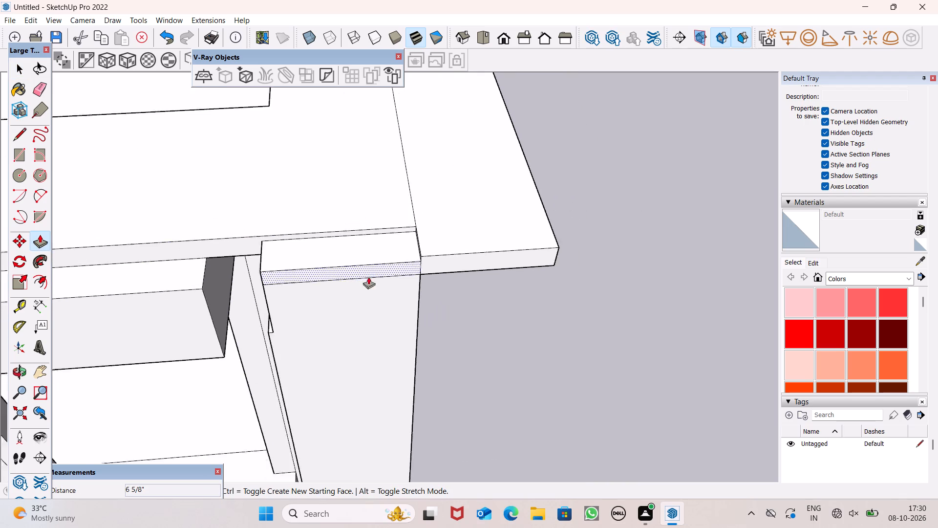
scroll(419, 273, "down", 2)
middle_click_drag(436, 276, 496, 24)
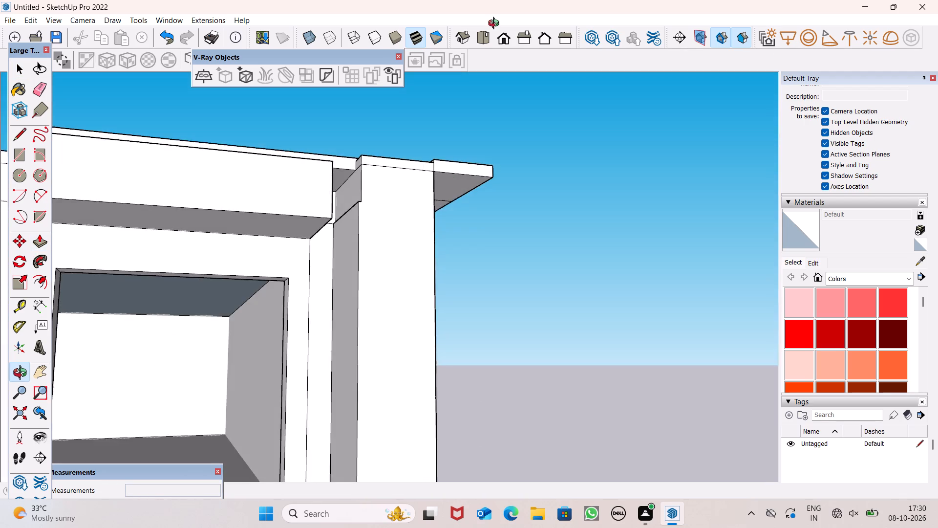
Undo the last Push/Pull of the roof's front edge face beside the projecting side wall end.
middle_click_drag(496, 24, 455, 236)
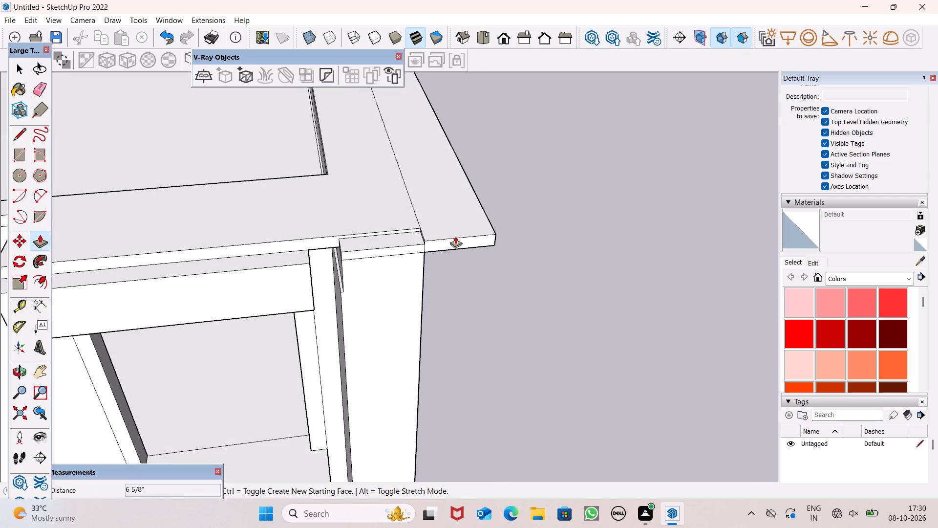
key("ctrl+z")
key("ctrl+z")
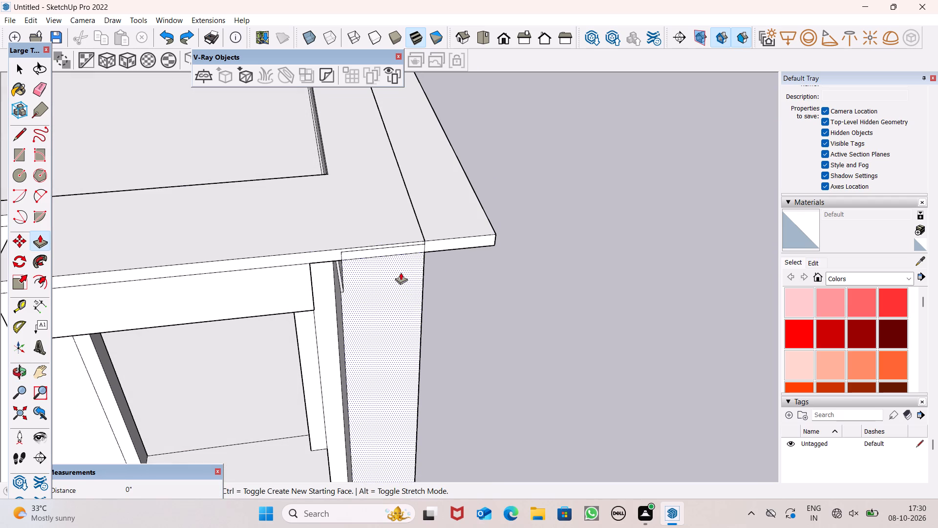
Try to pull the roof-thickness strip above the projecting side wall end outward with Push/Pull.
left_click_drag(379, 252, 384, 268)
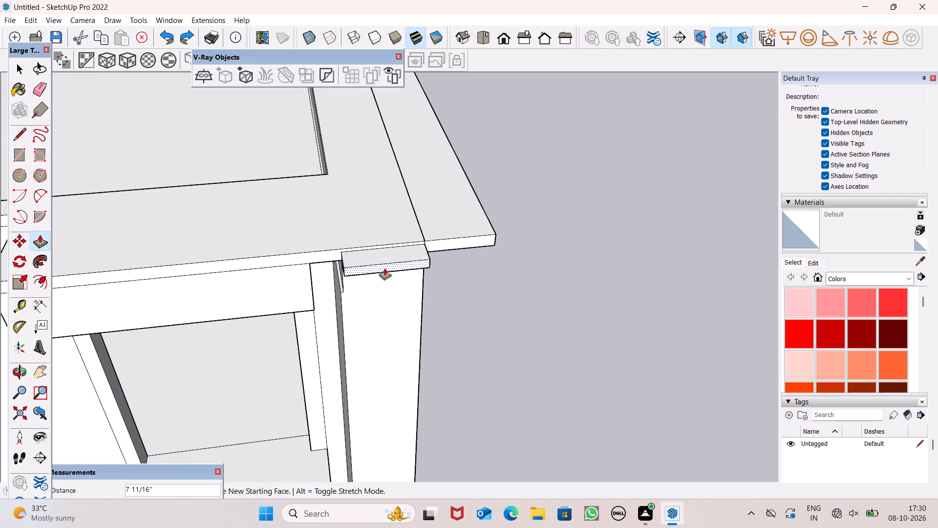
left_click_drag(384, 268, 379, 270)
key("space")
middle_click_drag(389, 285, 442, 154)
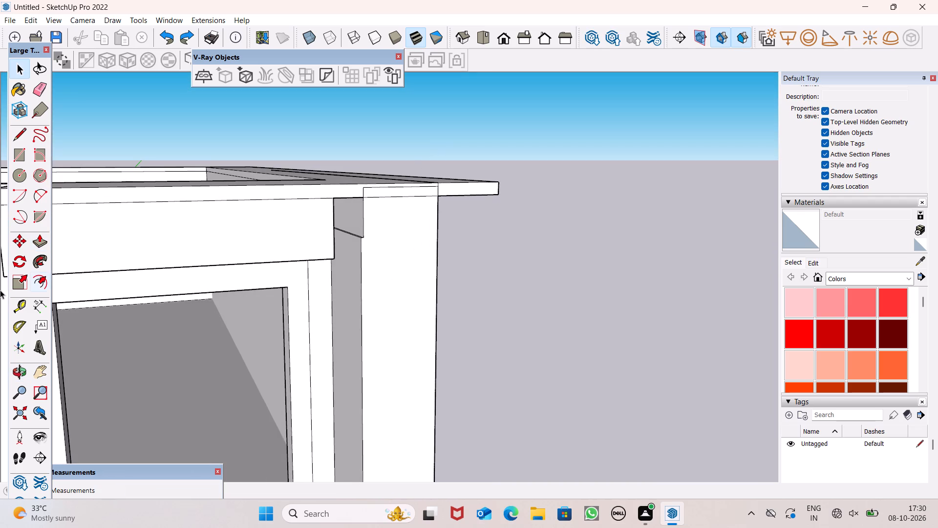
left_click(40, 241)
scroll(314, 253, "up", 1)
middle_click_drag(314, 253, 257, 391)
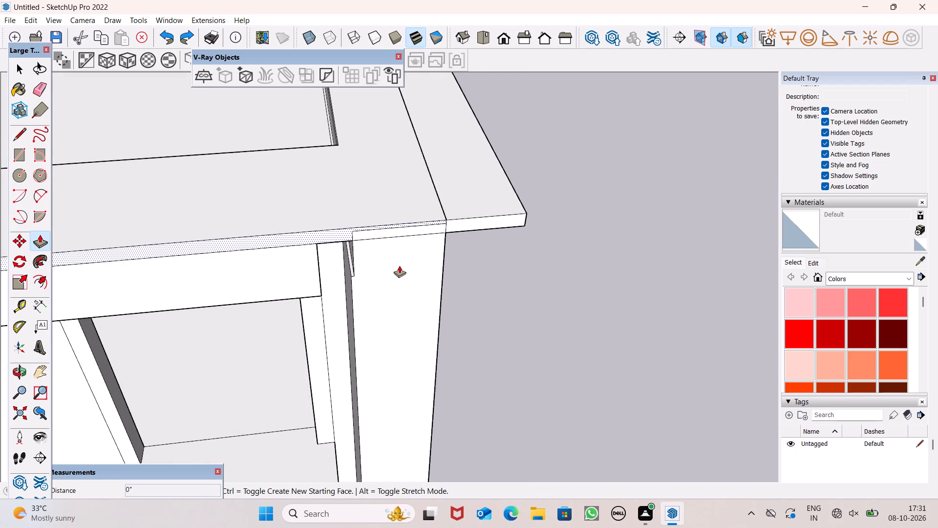
Undo the roof overhang lines and the raised top of the projecting side wall end.
key("ctrl+z")
key("ctrl+z")
key("ctrl+z")
Draw a 1' vertical line from the side wall end's outer top corner to the roof's lower edge, continuing 4" to its upper edge.
middle_click_drag(462, 270, 461, 270)
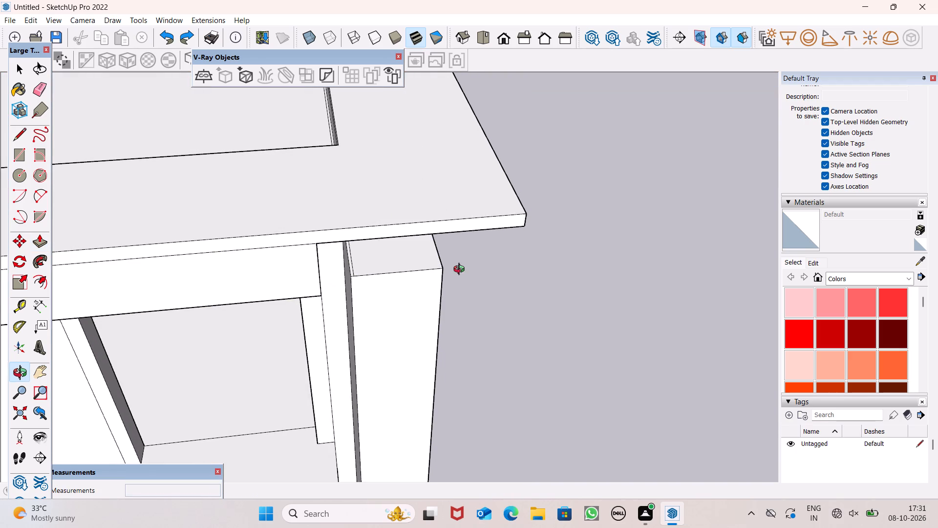
middle_click_drag(461, 270, 426, 275)
scroll(442, 225, "down", 2)
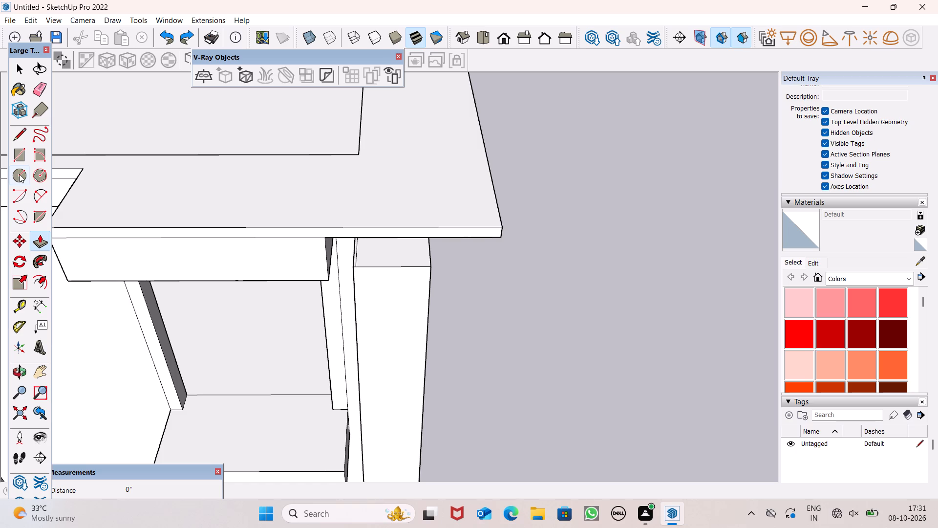
left_click(23, 135)
middle_click_drag(482, 297, 384, 305)
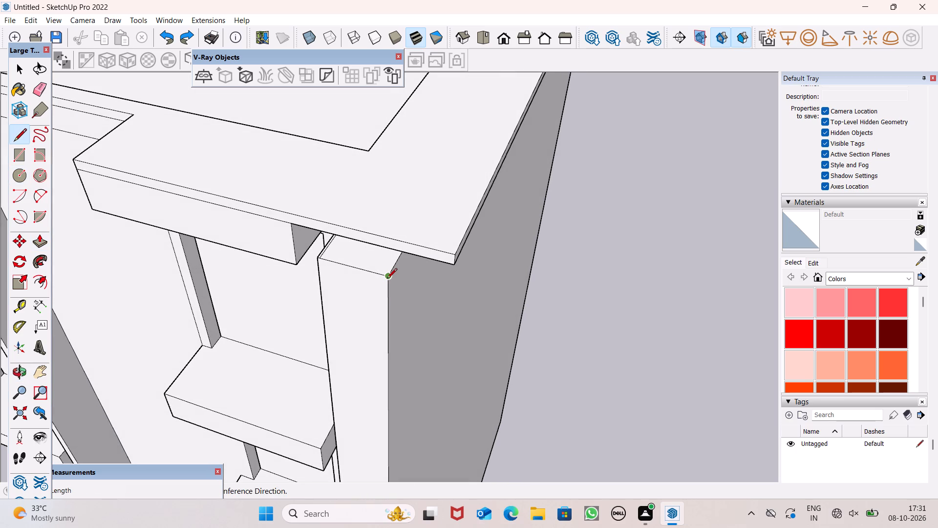
left_click(387, 279)
left_click(391, 248)
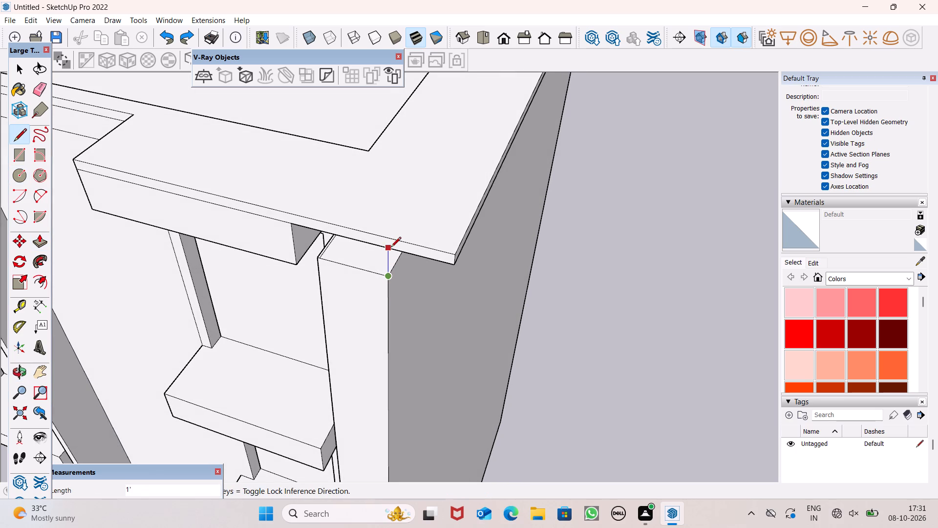
left_click(385, 247)
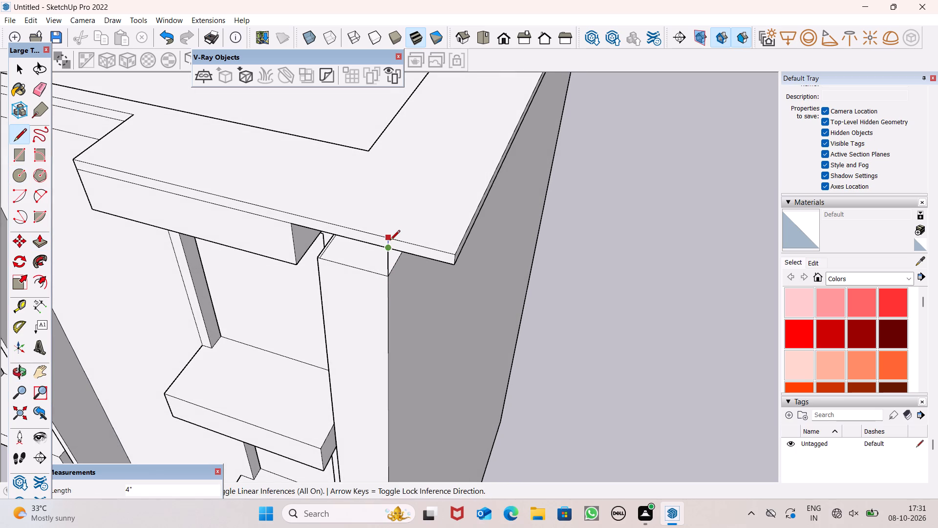
double_click(390, 239)
Draw a line about 14' 3" along the roof overhang from that point, ending with a perpendicular segment to the inner recess edge.
scroll(442, 158, "down", 2)
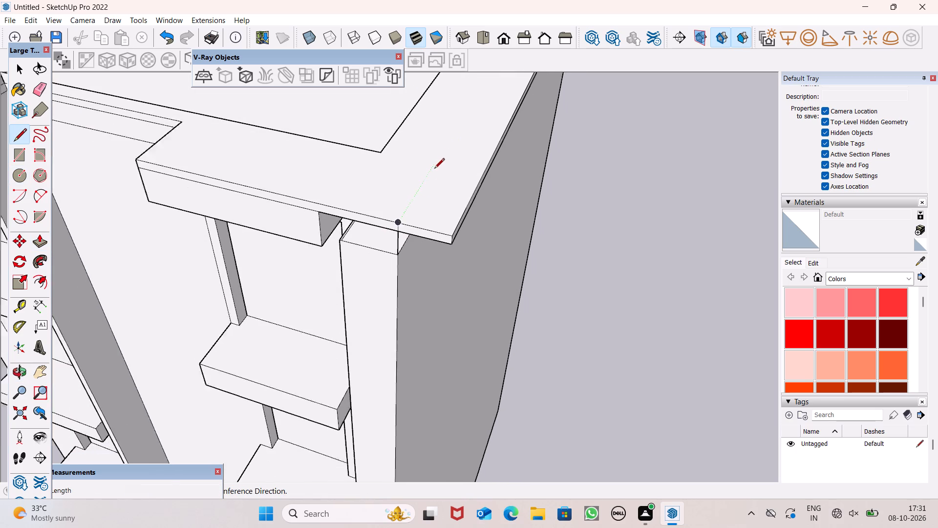
scroll(434, 169, "down", 9)
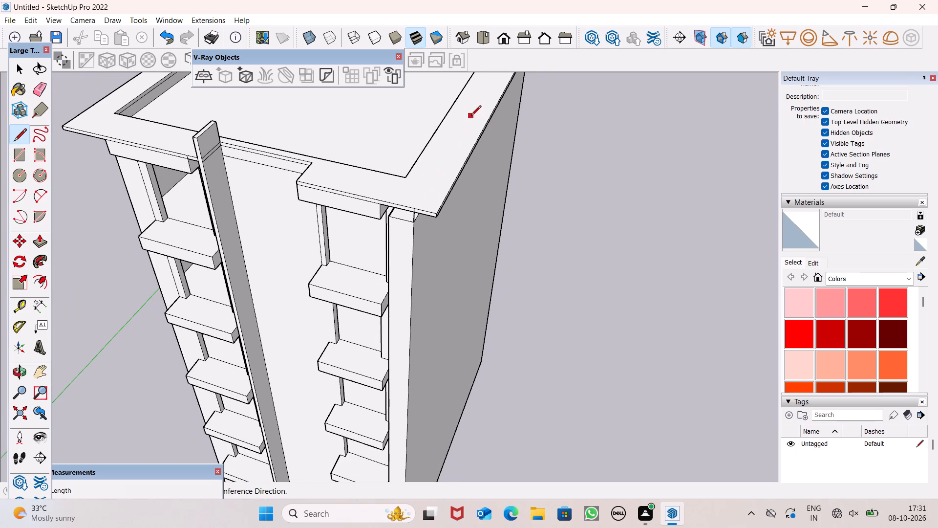
left_click(417, 205)
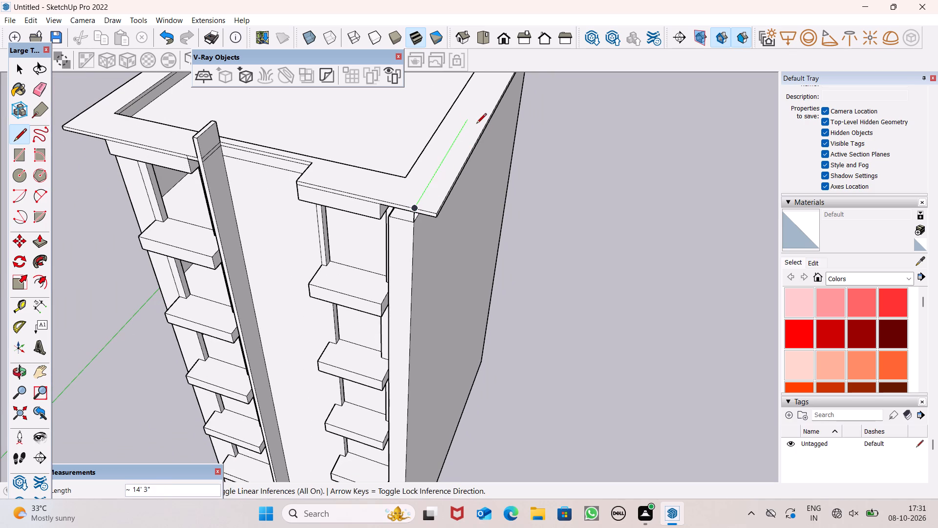
left_click(476, 124)
left_click(450, 115)
key("space")
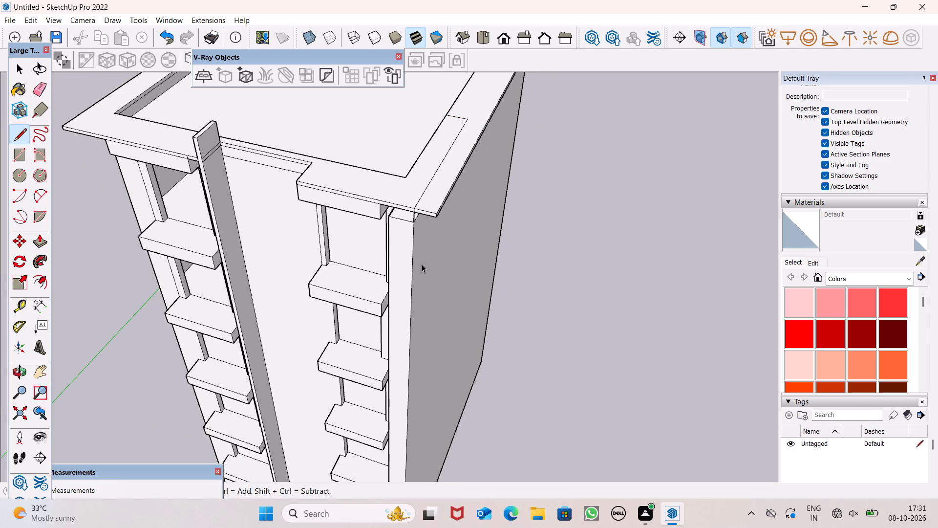
Erase the vertical line segment between the side wall end's top corner and the underside of the roof.
middle_click_drag(412, 262, 456, 178)
scroll(429, 76, "up", 6)
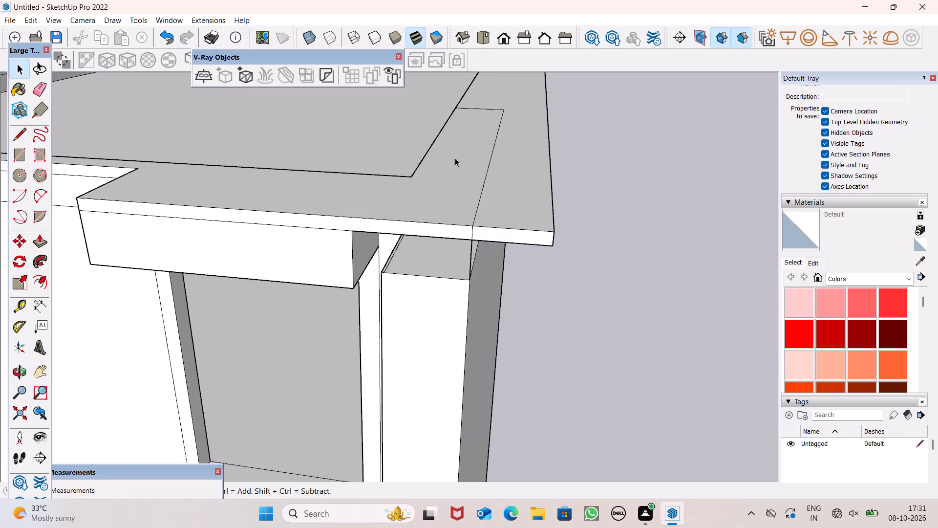
scroll(450, 177, "up", 1)
scroll(451, 179, "down", 1)
scroll(453, 180, "up", 1)
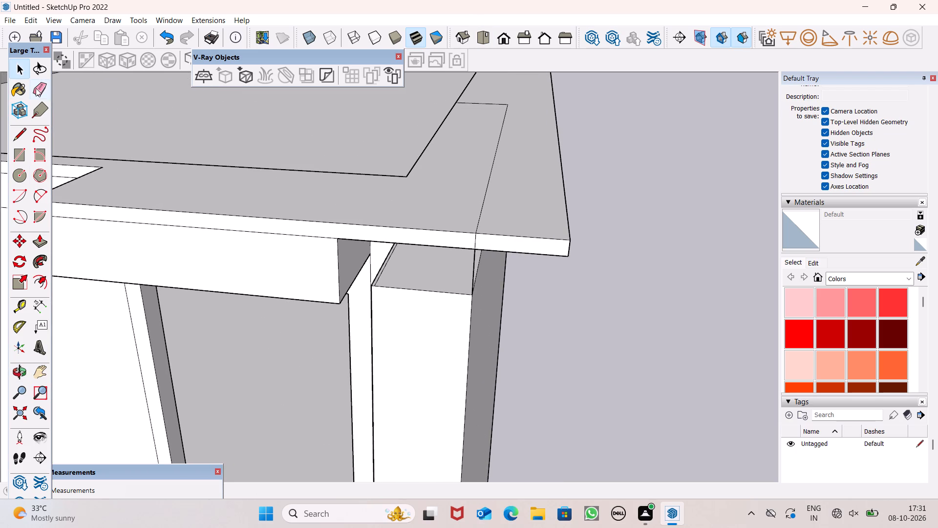
left_click(36, 88)
left_click(468, 265)
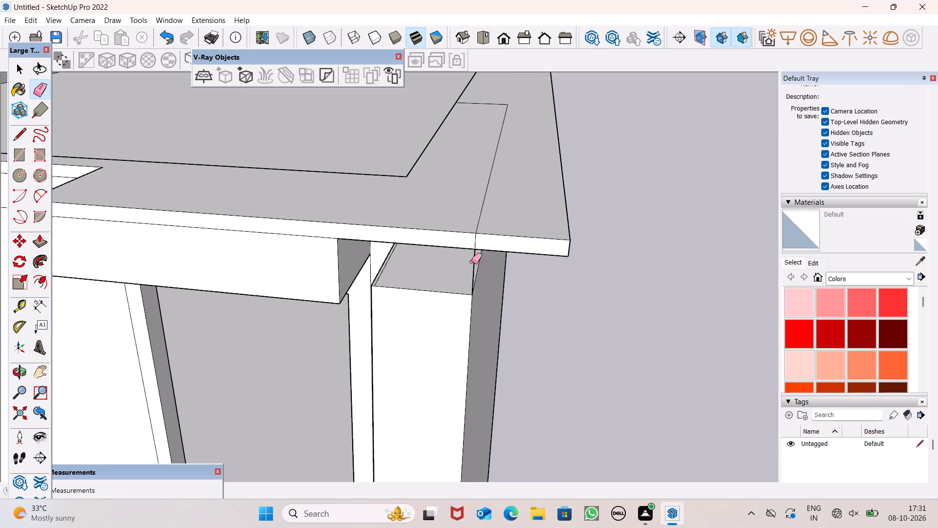
left_click(472, 262)
key("space")
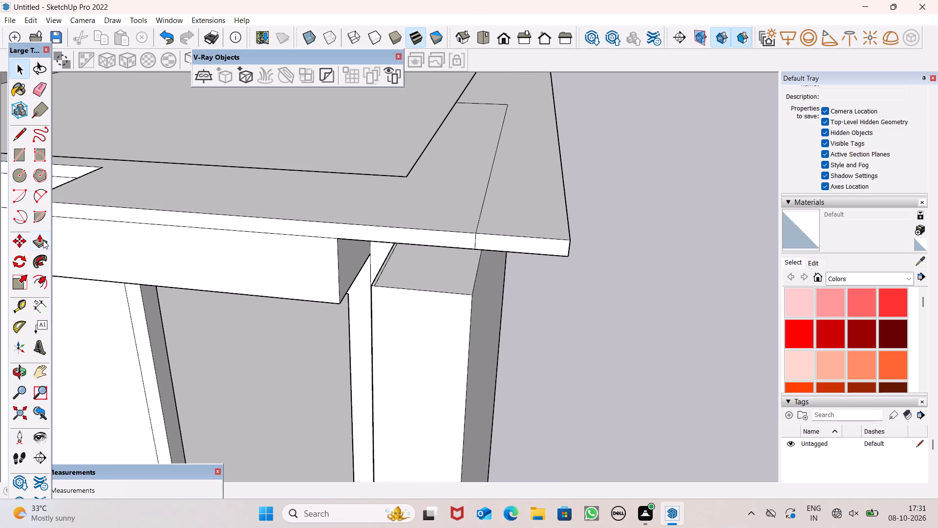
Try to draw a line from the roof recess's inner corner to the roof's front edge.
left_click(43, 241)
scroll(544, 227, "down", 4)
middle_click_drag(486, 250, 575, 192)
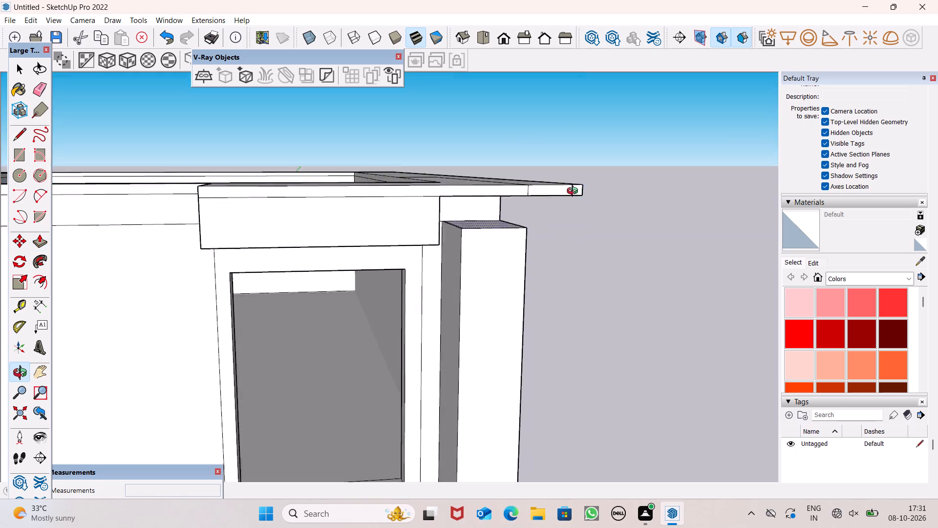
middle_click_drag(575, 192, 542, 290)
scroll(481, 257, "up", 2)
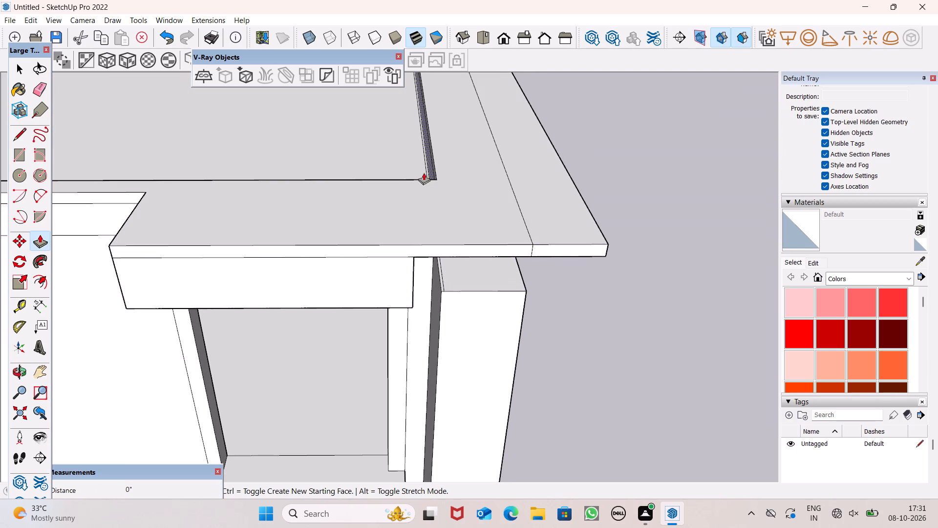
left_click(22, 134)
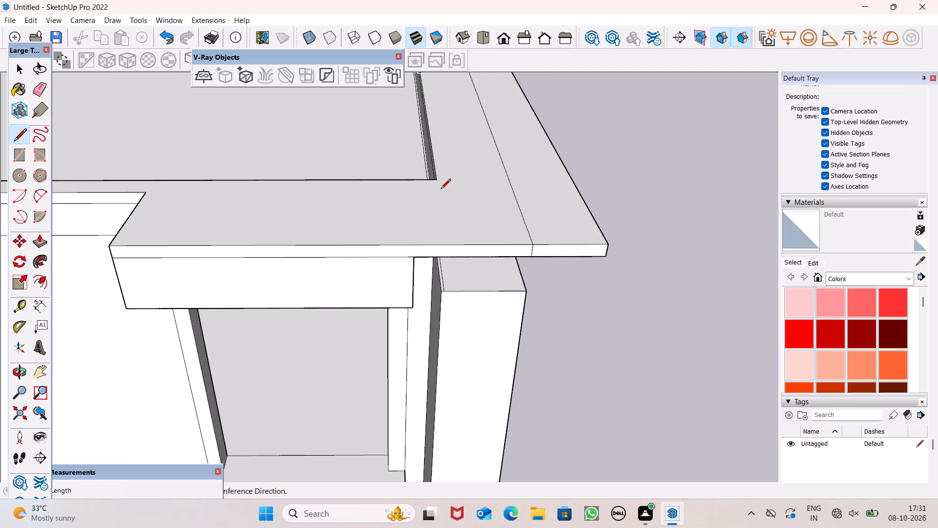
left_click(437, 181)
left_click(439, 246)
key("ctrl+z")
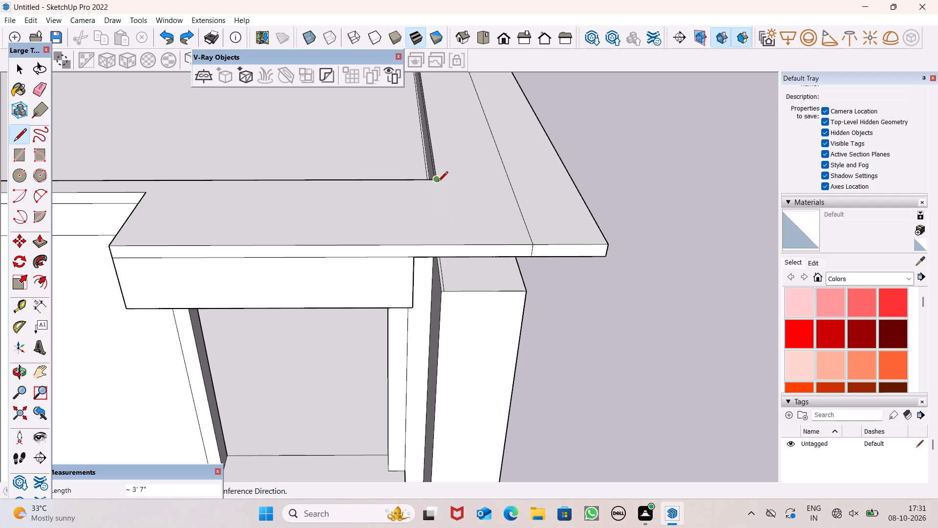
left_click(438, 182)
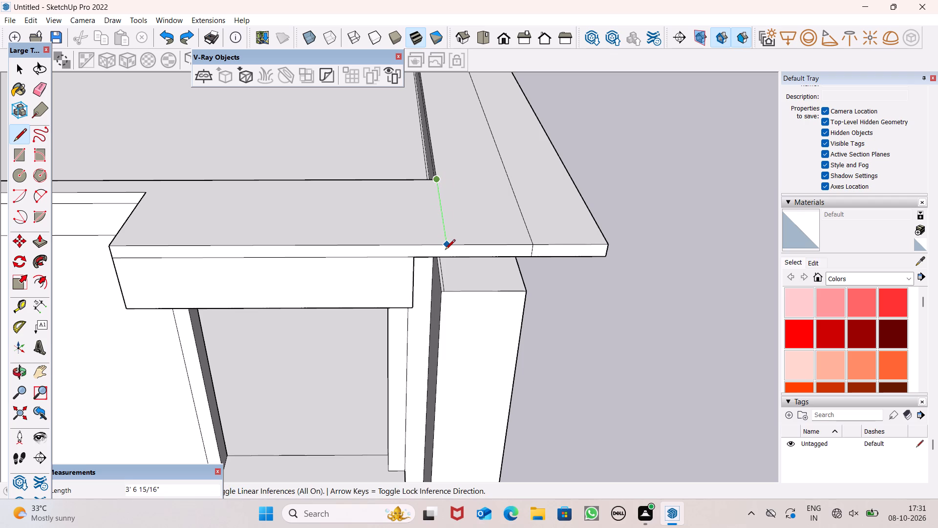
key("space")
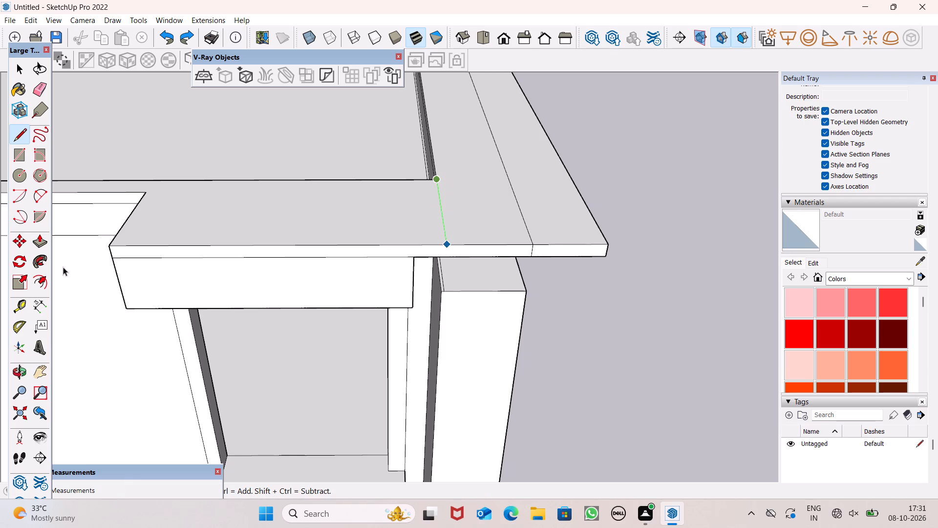
Draw a line about 3' 7" from the roof recess's inner corner to the front edge, parallel to the line along the overhang.
left_click(25, 142)
left_click(442, 182)
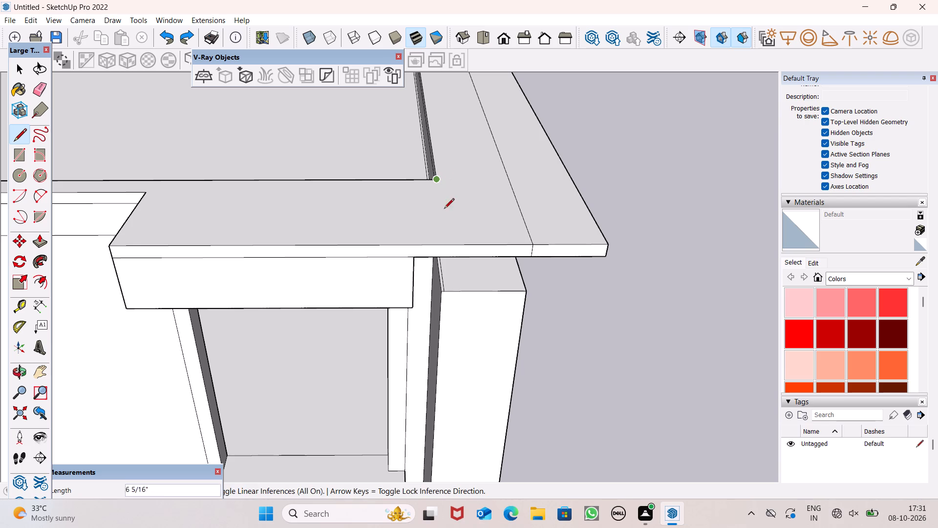
left_click(443, 249)
key("space")
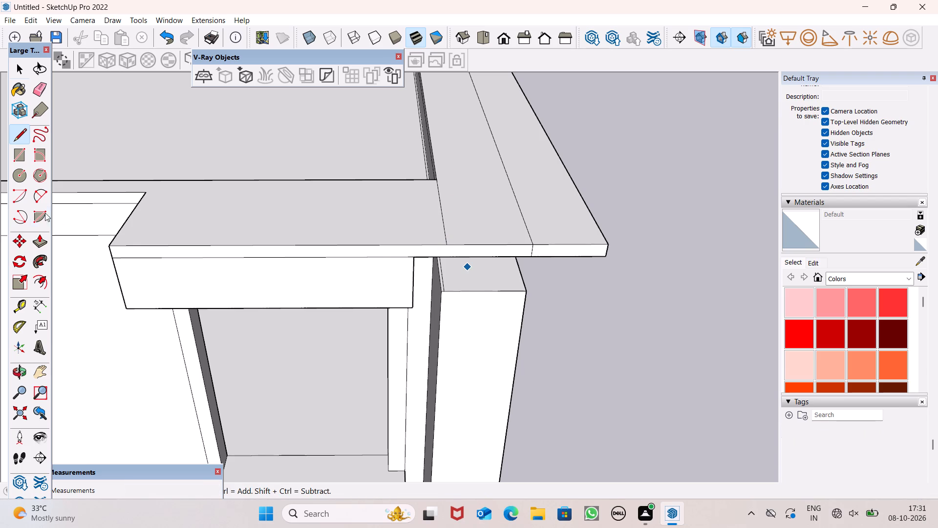
Draw a 4" vertical line down the roof's front edge face from the end of the new line.
left_click(36, 240)
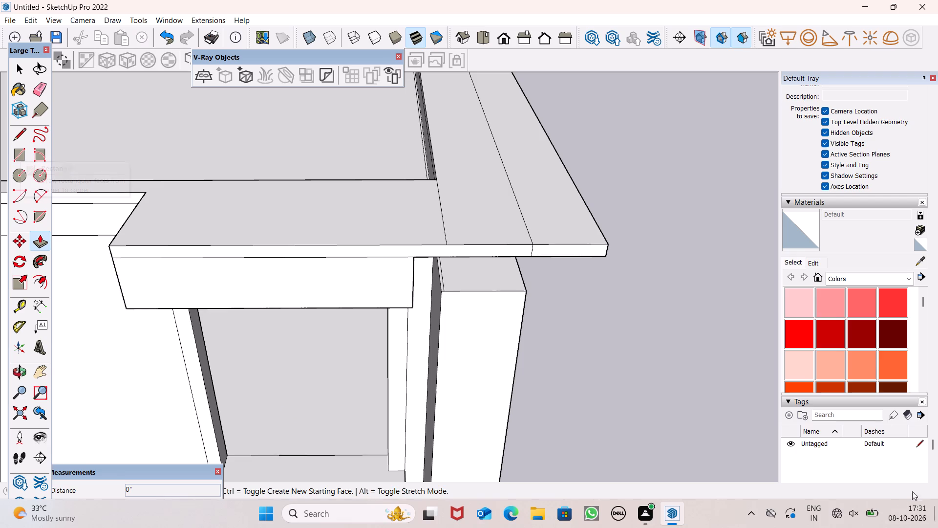
left_click(14, 136)
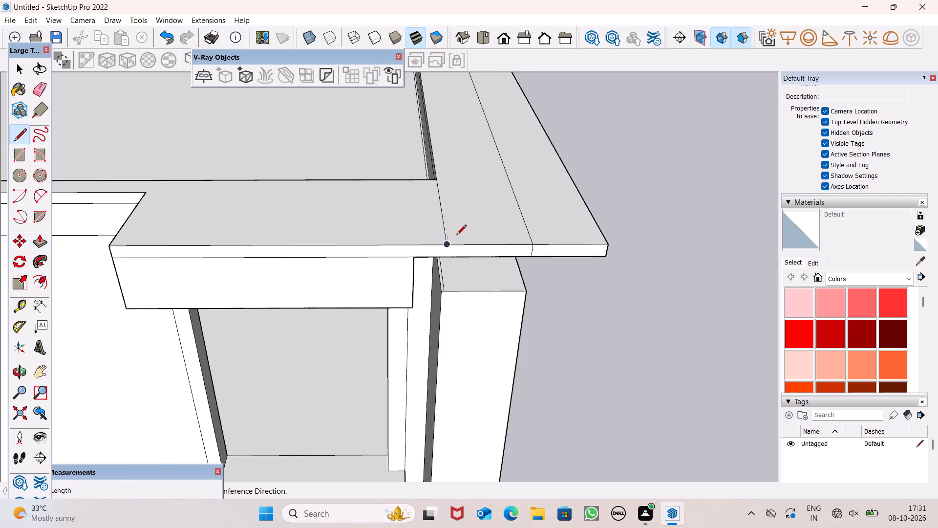
scroll(457, 237, "up", 2)
left_click(447, 247)
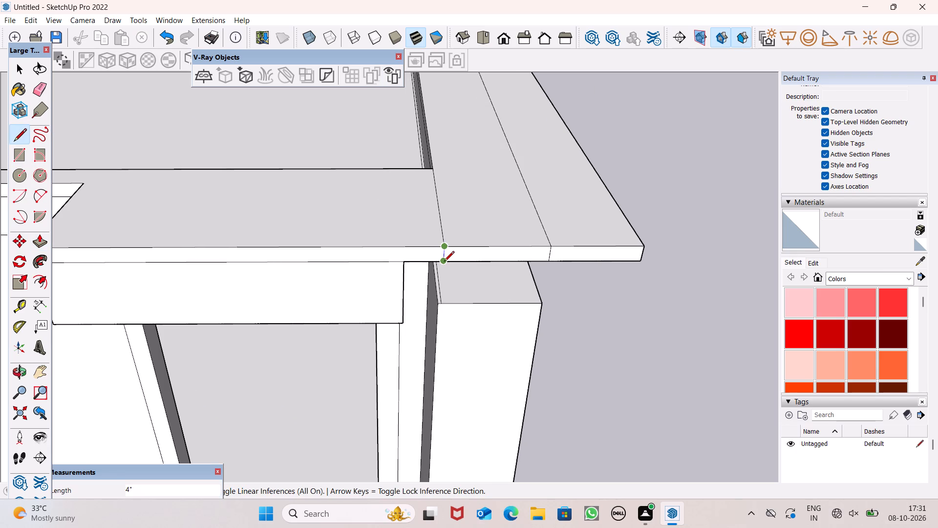
left_click(444, 262)
key("space")
Push the roof's front edge face between the two vertical lines inward to notch the roof above the side wall end.
left_click(39, 239)
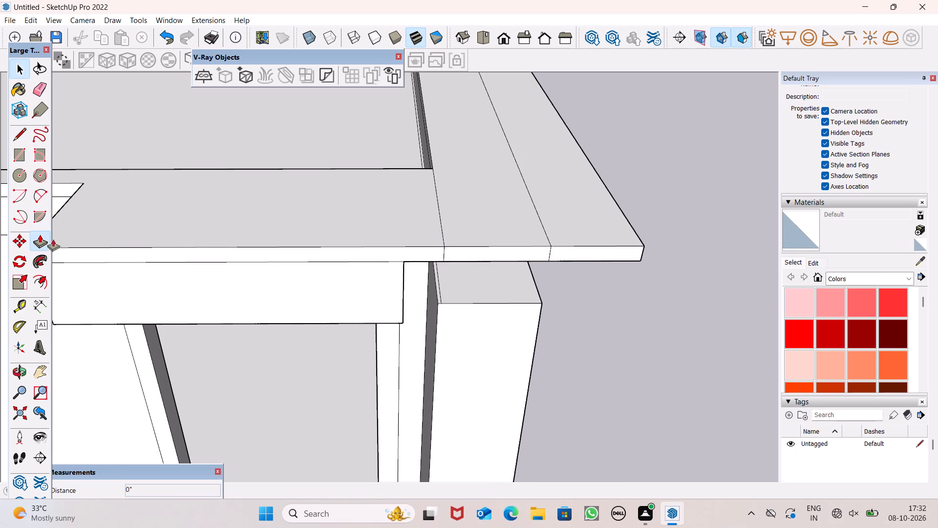
left_click_drag(524, 252, 509, 204)
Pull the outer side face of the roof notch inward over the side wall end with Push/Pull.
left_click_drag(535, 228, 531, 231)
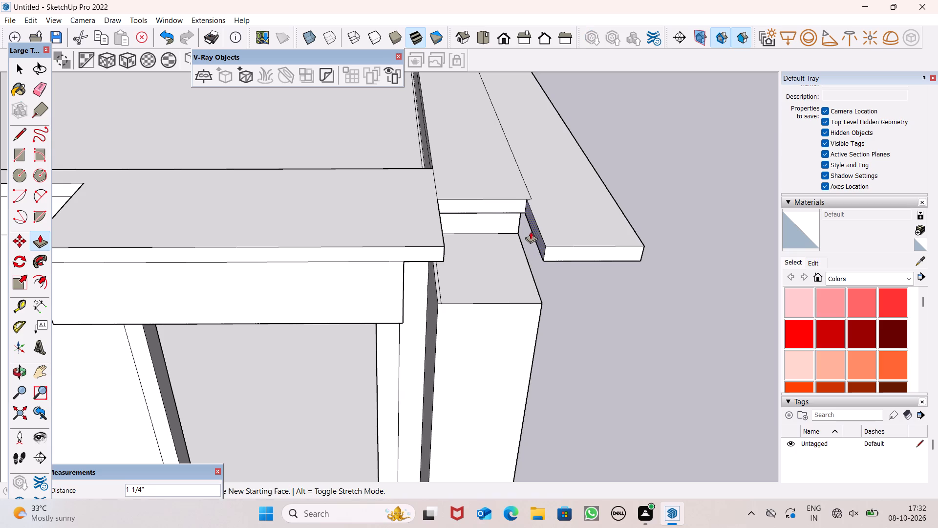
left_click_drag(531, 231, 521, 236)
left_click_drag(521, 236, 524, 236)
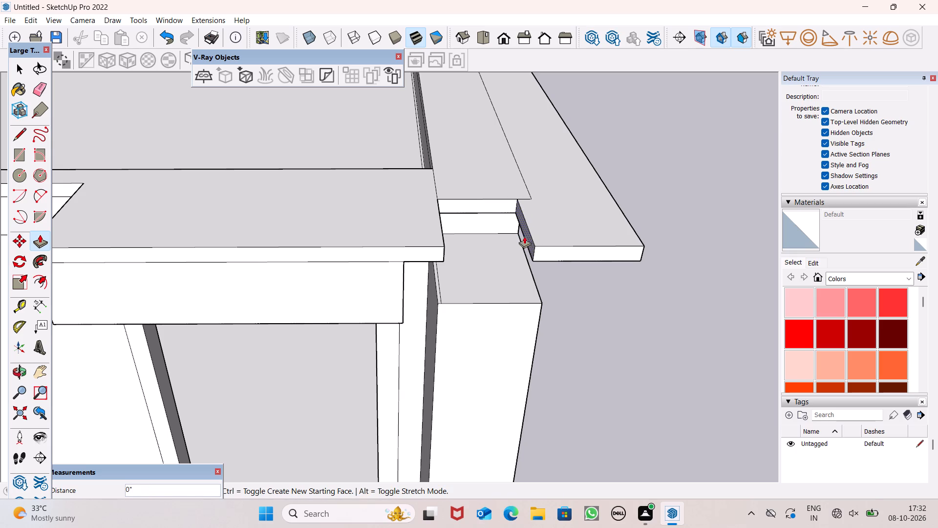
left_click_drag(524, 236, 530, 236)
Push the outer side face of the roof notch outward about 3 5/16" with Push/Pull.
middle_click_drag(483, 273, 358, 260)
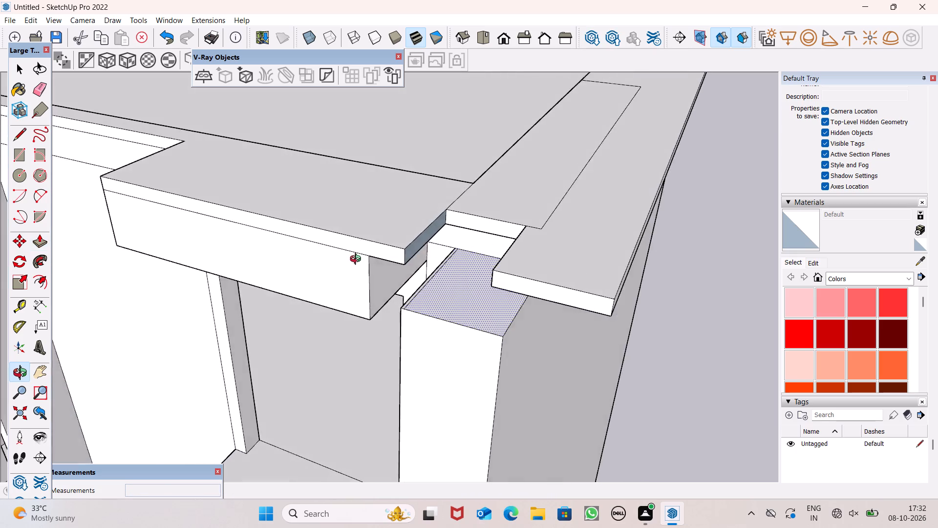
middle_click_drag(358, 260, 564, 301)
left_click_drag(532, 220, 544, 222)
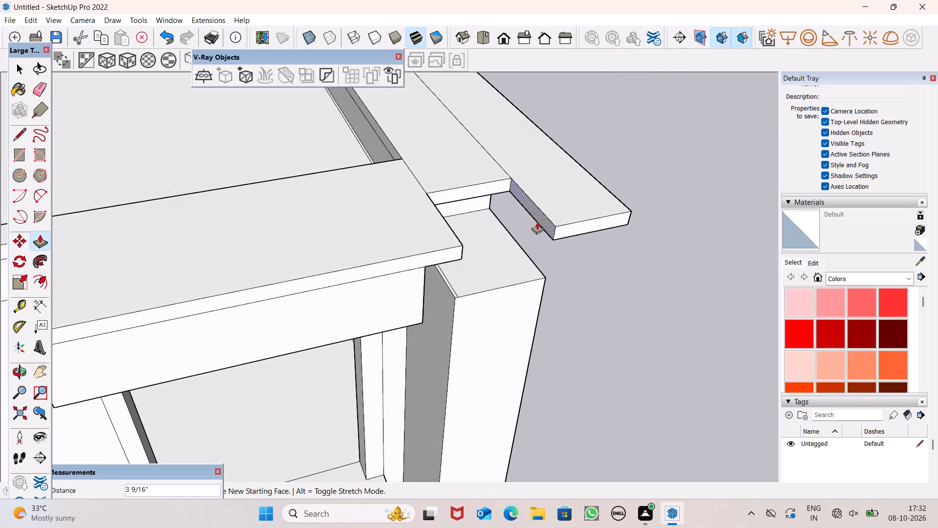
Erase the thin line running along the inner edge of the side wall end's top face.
middle_click_drag(498, 246, 281, 220)
scroll(425, 244, "up", 4)
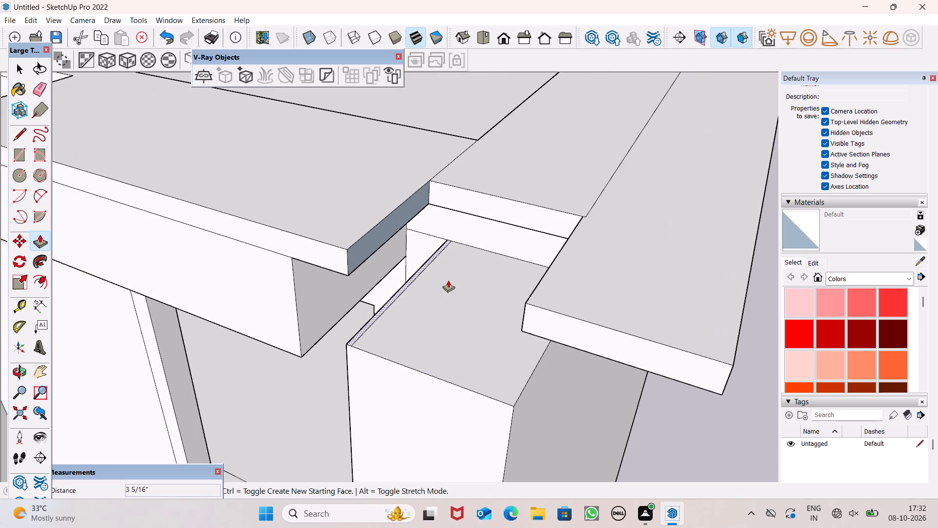
scroll(511, 288, "down", 2)
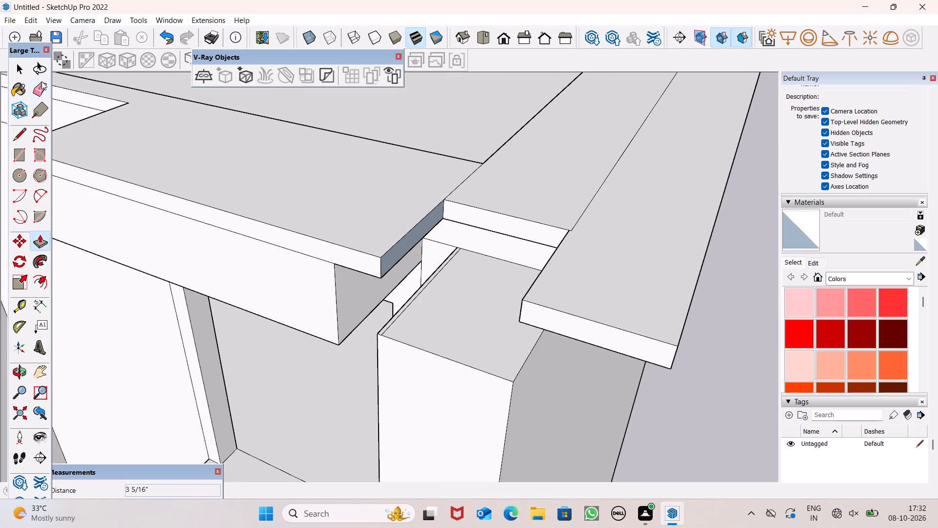
left_click_drag(42, 83, 43, 89)
scroll(376, 335, "up", 5)
scroll(502, 353, "down", 6)
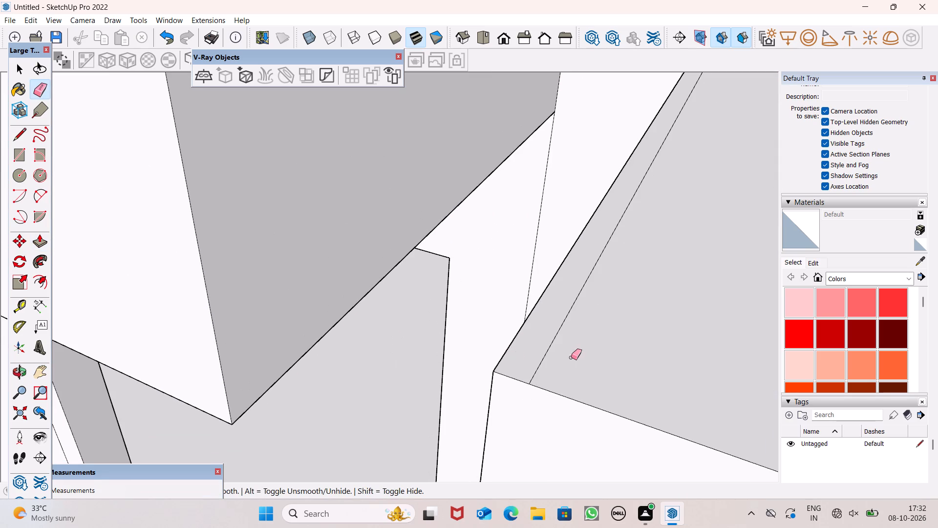
left_click_drag(556, 348, 542, 341)
scroll(565, 329, "down", 4)
scroll(627, 305, "down", 7)
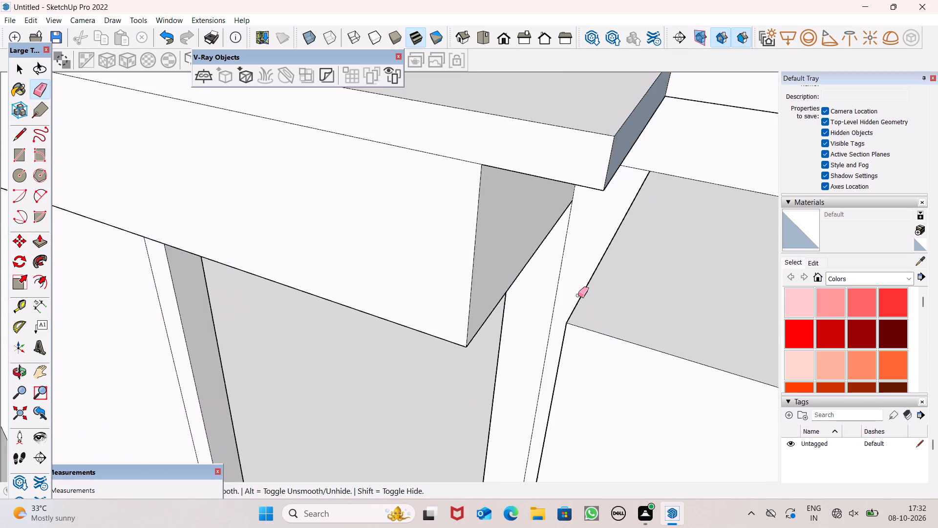
scroll(578, 295, "down", 8)
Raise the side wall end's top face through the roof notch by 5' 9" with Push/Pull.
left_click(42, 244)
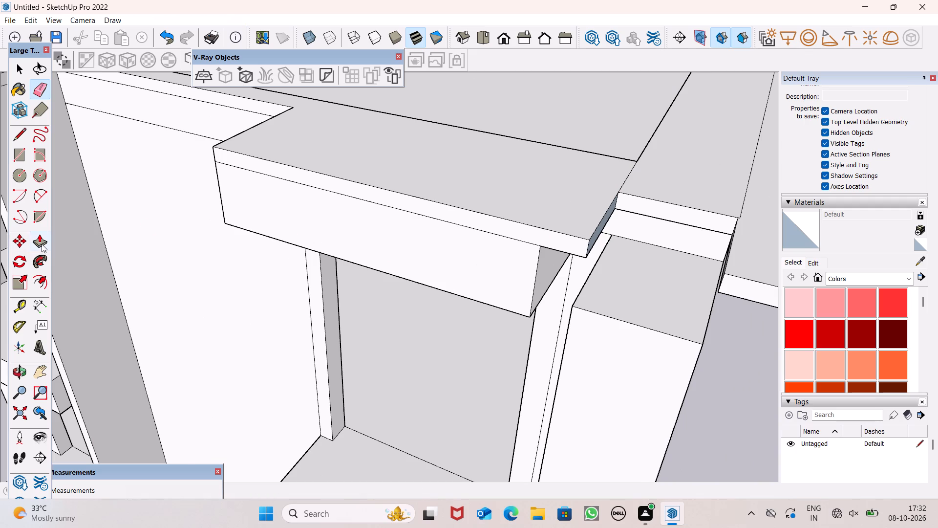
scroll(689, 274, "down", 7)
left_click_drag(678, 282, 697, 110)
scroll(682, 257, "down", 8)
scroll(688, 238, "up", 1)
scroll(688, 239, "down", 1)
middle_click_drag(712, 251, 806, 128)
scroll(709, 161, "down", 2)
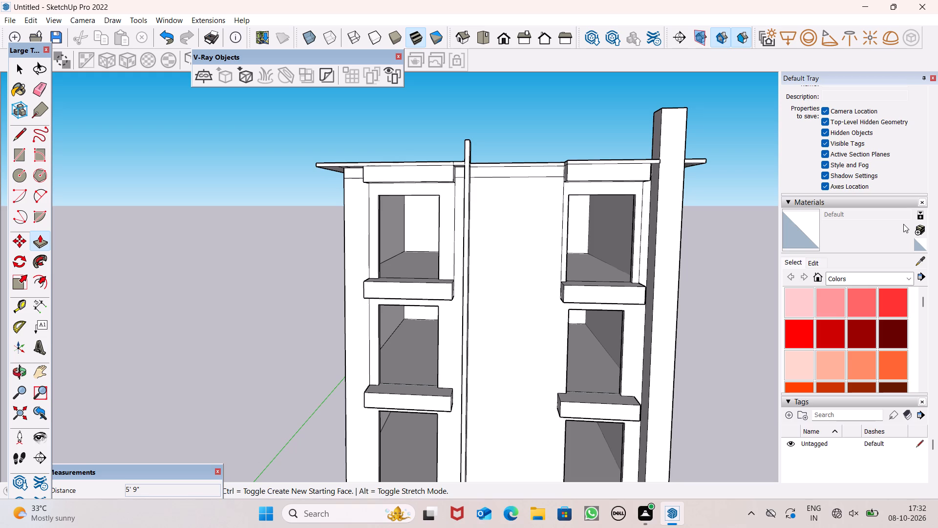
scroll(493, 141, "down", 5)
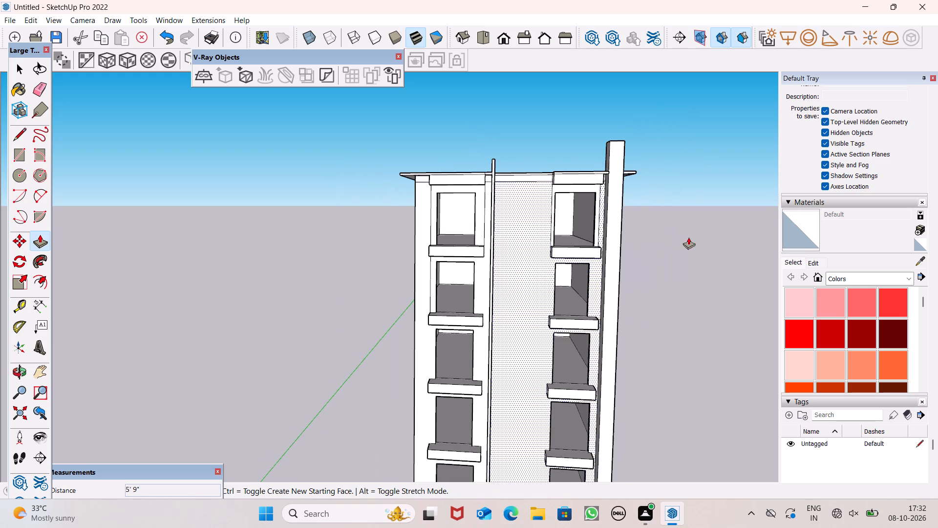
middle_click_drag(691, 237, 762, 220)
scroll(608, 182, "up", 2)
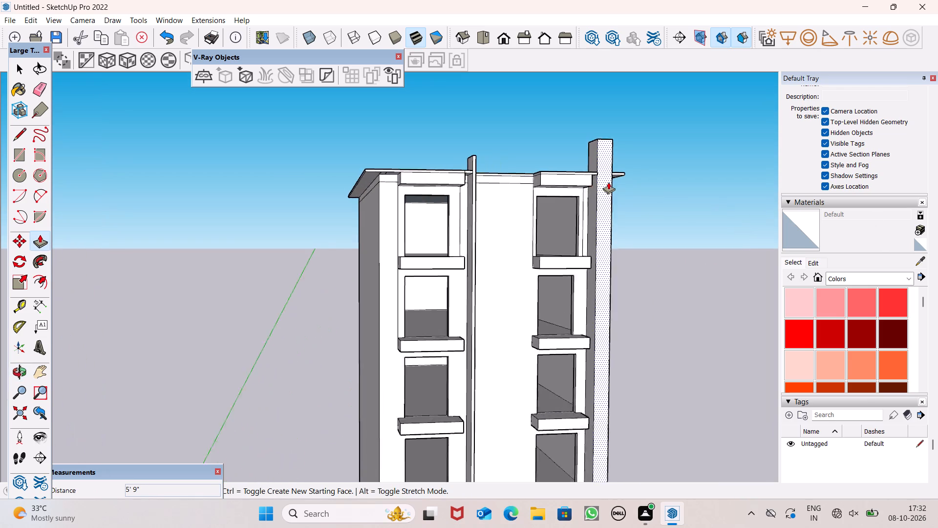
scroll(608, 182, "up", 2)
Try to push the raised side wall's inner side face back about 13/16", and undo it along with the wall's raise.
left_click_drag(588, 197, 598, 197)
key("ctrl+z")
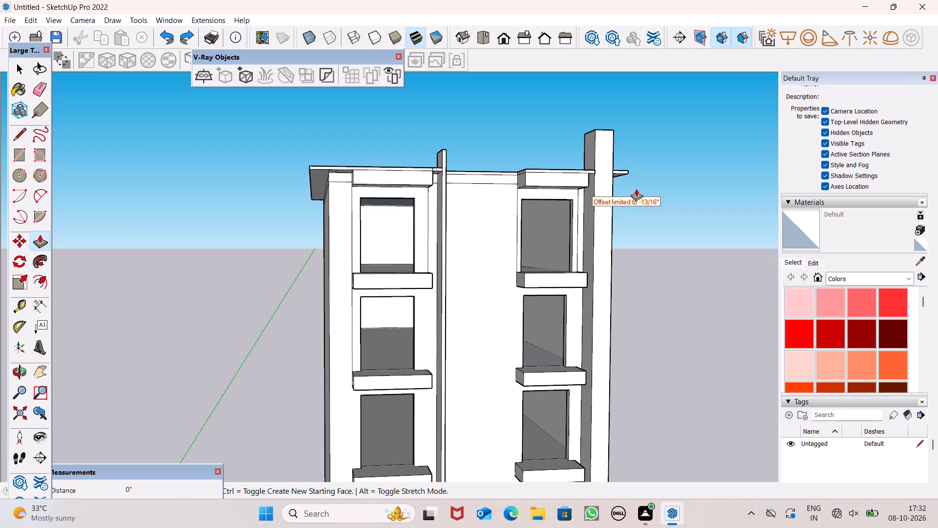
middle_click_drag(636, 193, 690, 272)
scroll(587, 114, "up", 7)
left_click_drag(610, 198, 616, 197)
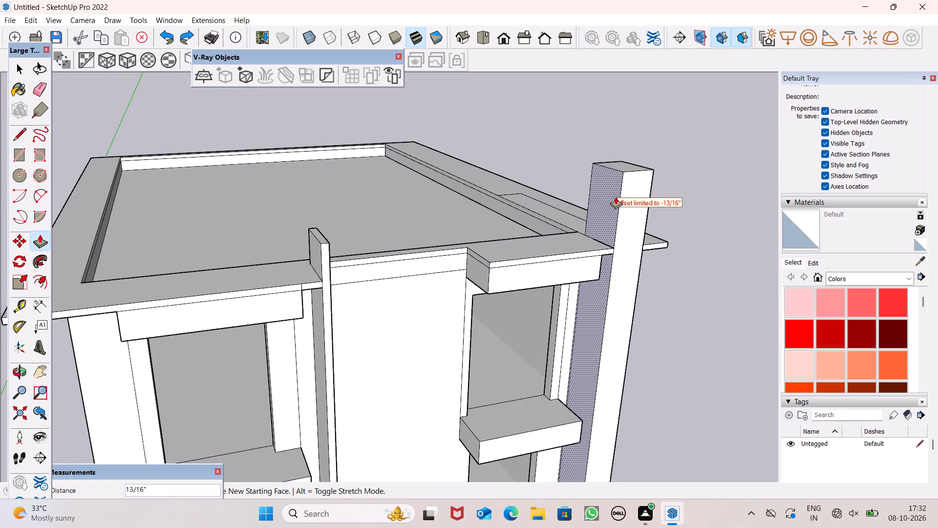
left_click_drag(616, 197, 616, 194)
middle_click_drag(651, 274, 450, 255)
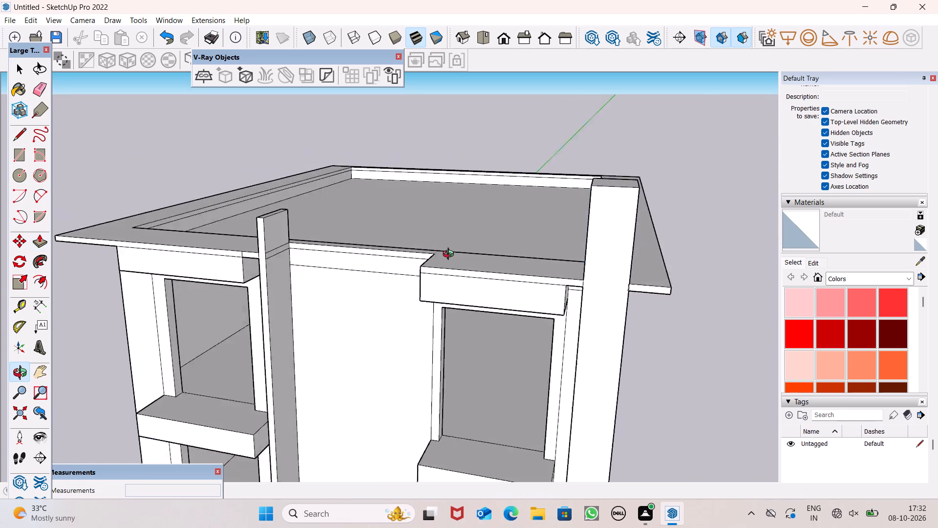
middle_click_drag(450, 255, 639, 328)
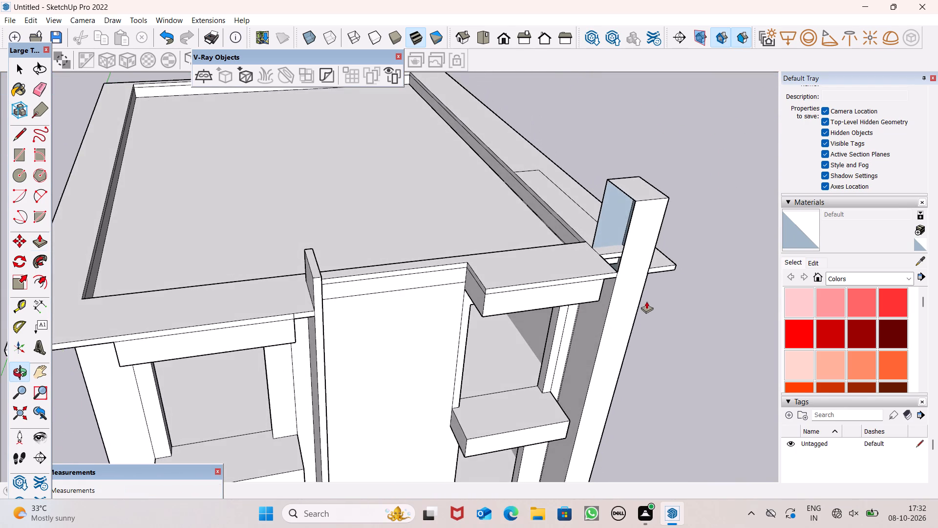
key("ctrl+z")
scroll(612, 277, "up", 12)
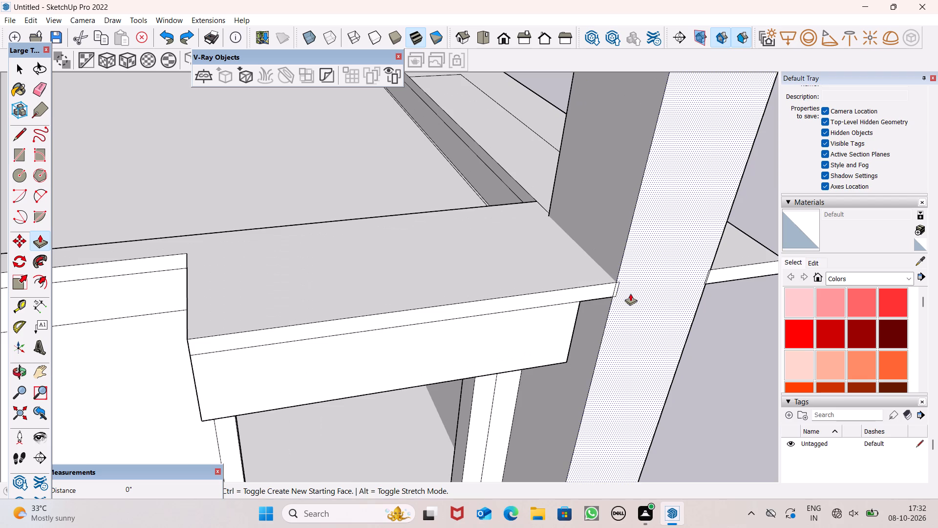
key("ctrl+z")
Push the roof overhang's side face in the notch about 2 3/8" away from the side wall end.
middle_click_drag(635, 323, 414, 300)
left_click_drag(513, 337, 502, 329)
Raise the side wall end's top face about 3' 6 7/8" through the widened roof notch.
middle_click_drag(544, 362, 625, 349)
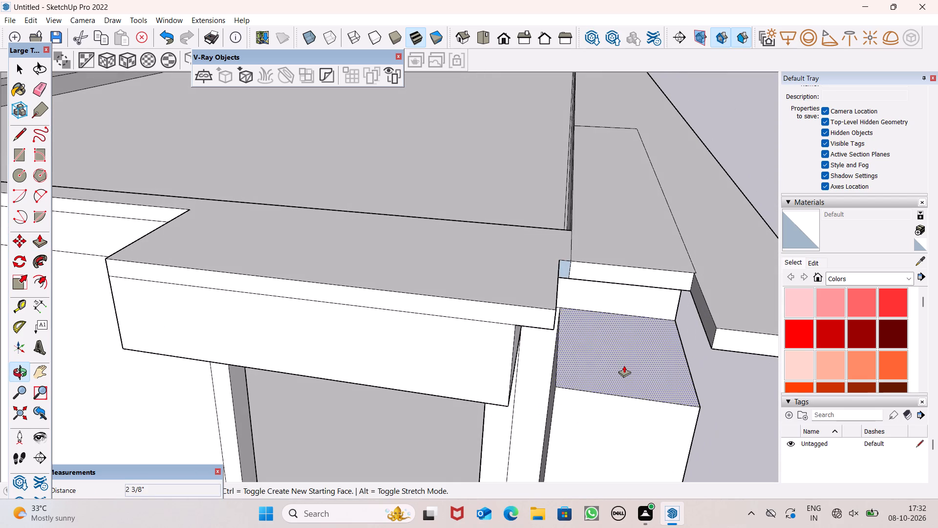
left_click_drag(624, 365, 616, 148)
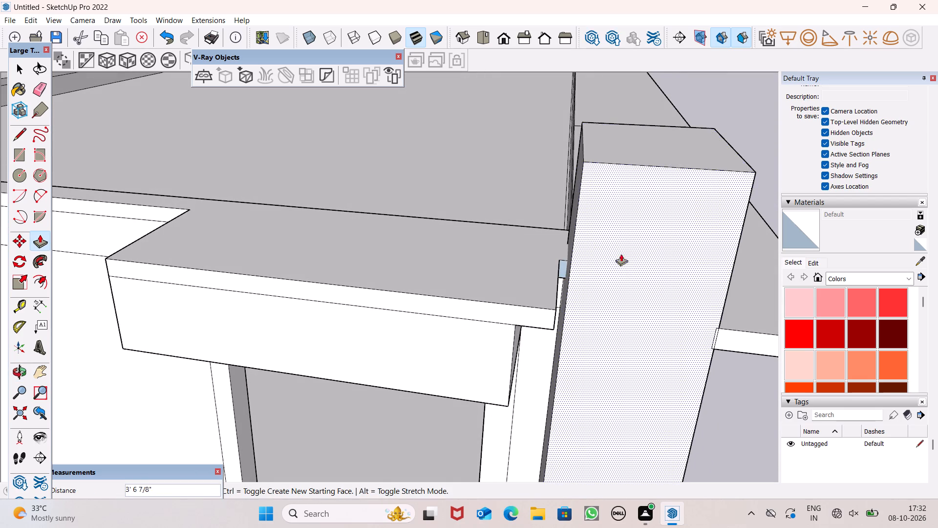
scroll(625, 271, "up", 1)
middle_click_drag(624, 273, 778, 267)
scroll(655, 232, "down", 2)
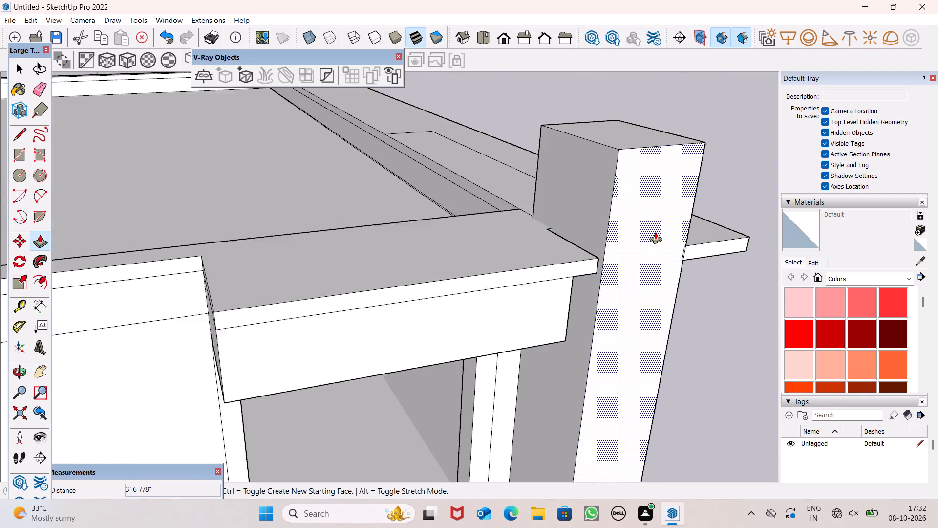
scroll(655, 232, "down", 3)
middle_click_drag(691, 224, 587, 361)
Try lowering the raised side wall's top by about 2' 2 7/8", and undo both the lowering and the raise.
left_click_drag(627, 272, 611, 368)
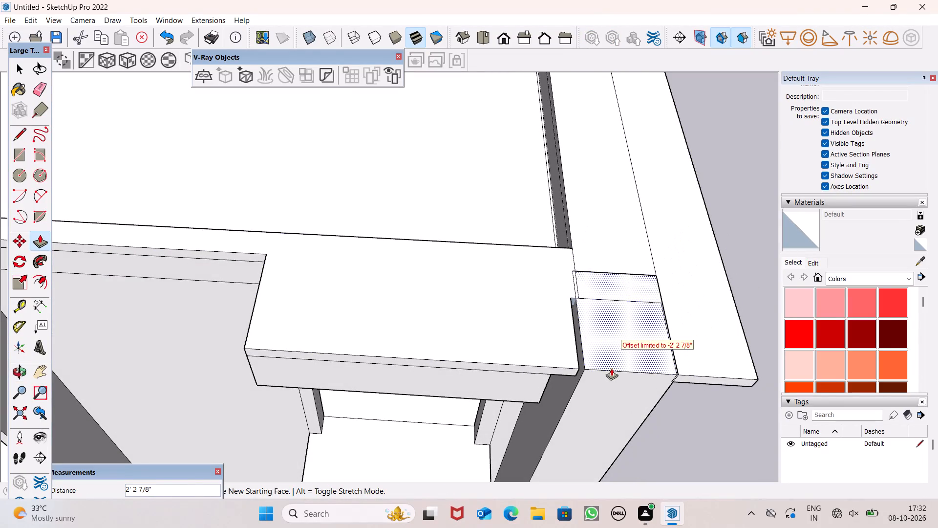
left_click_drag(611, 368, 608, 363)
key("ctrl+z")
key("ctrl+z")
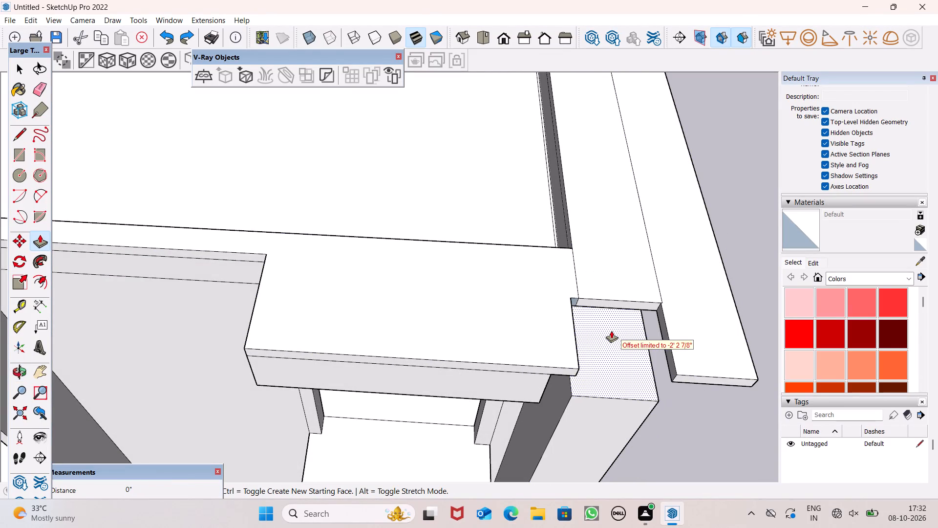
Push the roof notch's back face about 10 1/8" deeper into the roof slab.
left_click_drag(611, 307, 601, 264)
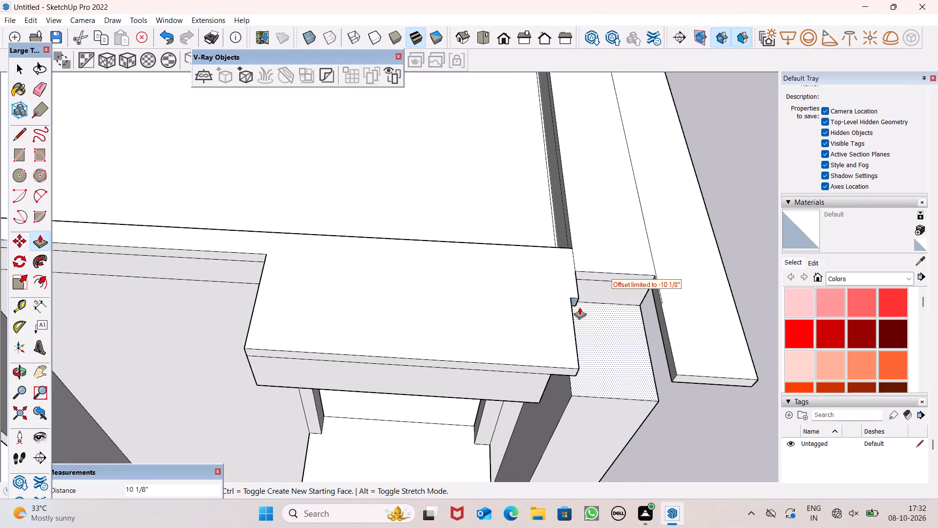
Push the small jog in the notch's inner side about 2 3/8", flush with the overhang's side face.
middle_click_drag(585, 304, 415, 225)
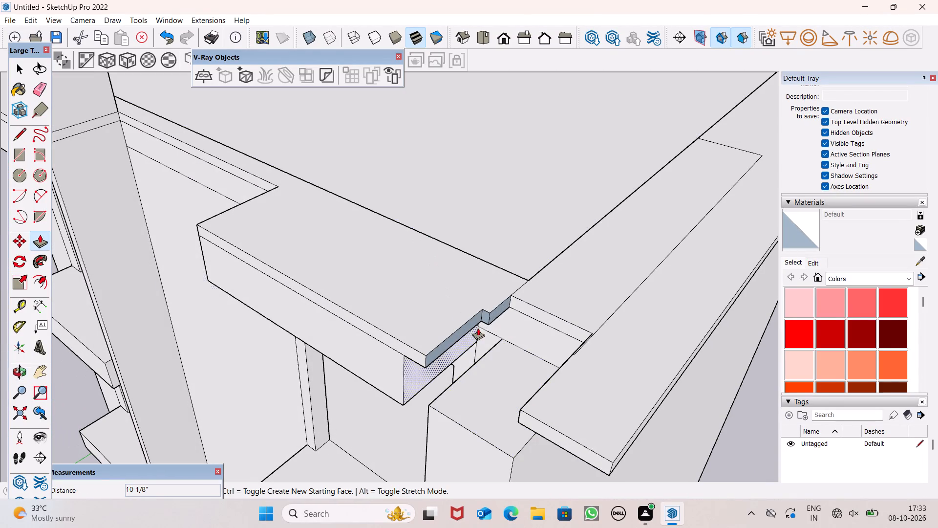
left_click_drag(495, 310, 473, 315)
scroll(518, 329, "down", 2)
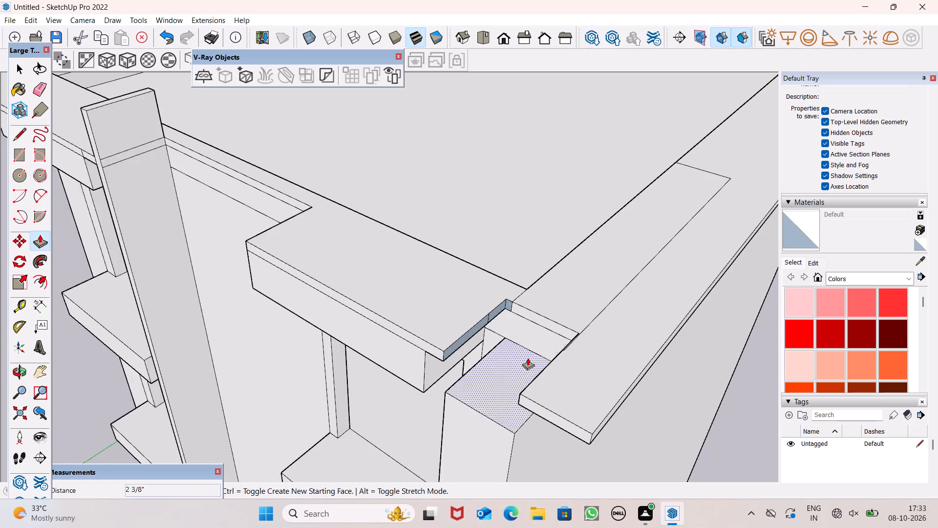
Raise the side wall end's top face about 5' 11/16" through the roof notch with Push/Pull.
middle_click_drag(531, 372, 670, 368)
left_click_drag(611, 330, 649, 169)
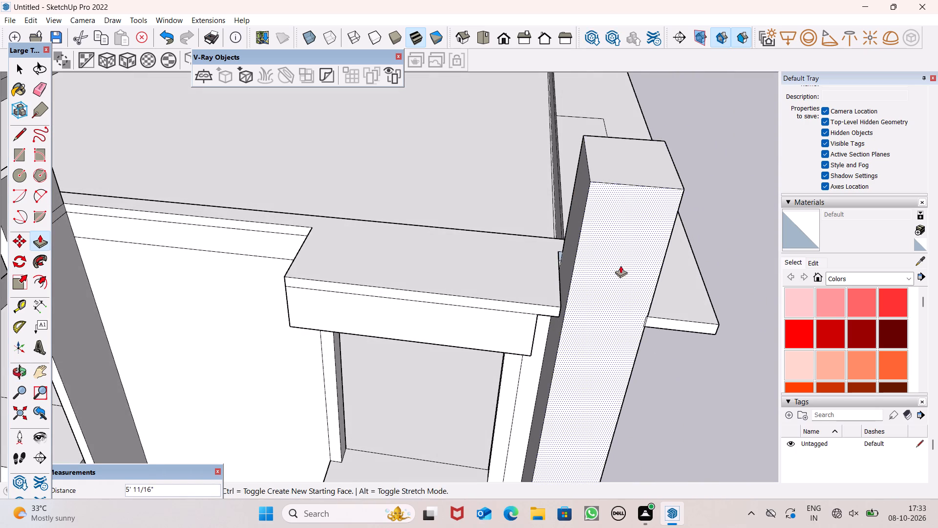
Thin the raised side wall by pushing its inner side face outward about 13/16" and a further 4 5/8".
middle_click_drag(591, 326, 725, 342)
scroll(648, 264, "up", 4)
scroll(654, 281, "down", 1)
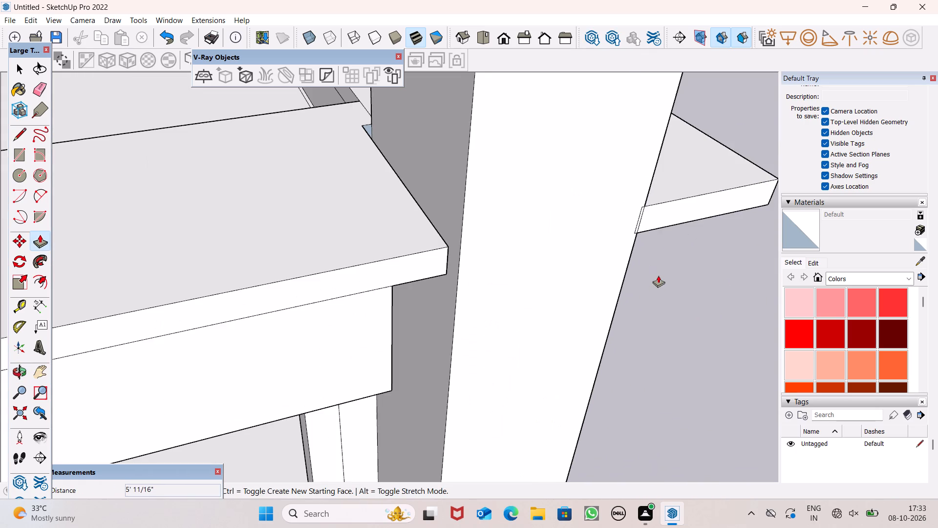
scroll(658, 275, "down", 1)
left_click_drag(518, 218, 546, 218)
scroll(551, 239, "down", 9)
middle_click_drag(616, 285, 602, 234)
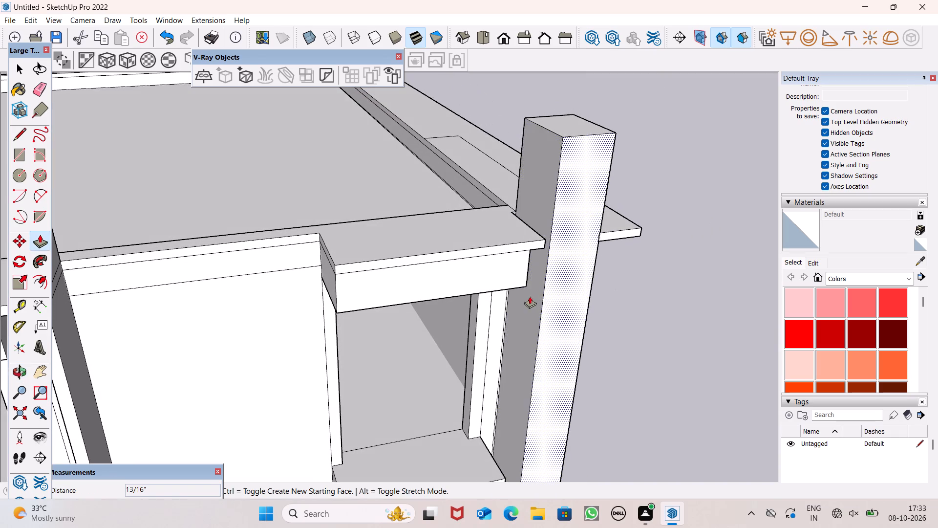
left_click_drag(529, 296, 537, 291)
scroll(584, 280, "down", 3)
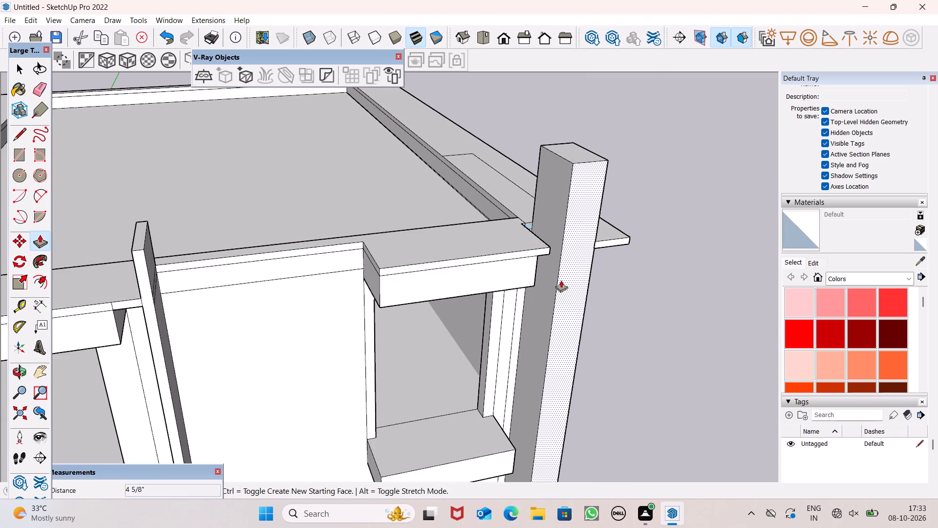
Erase the vertical line on the front wall between the top-floor window and the raised side wall.
scroll(576, 287, "down", 1)
middle_click_drag(643, 315, 583, 231)
key("space")
scroll(576, 225, "down", 7)
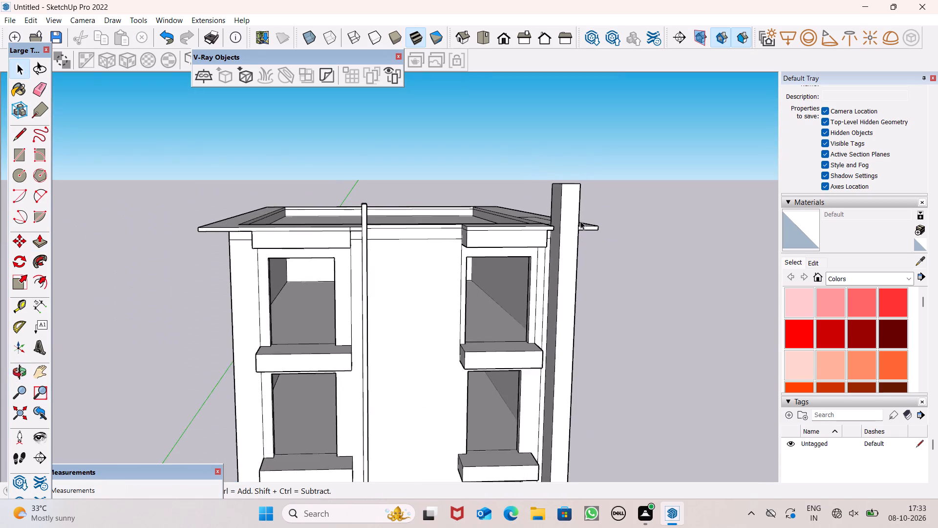
middle_click_drag(632, 253, 597, 218)
scroll(571, 278, "up", 2)
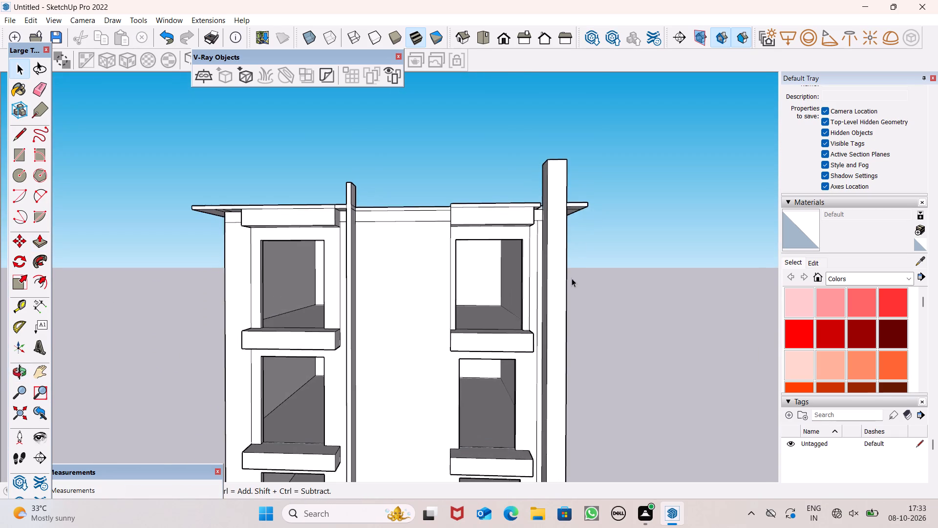
scroll(449, 247, "up", 1)
left_click(46, 87)
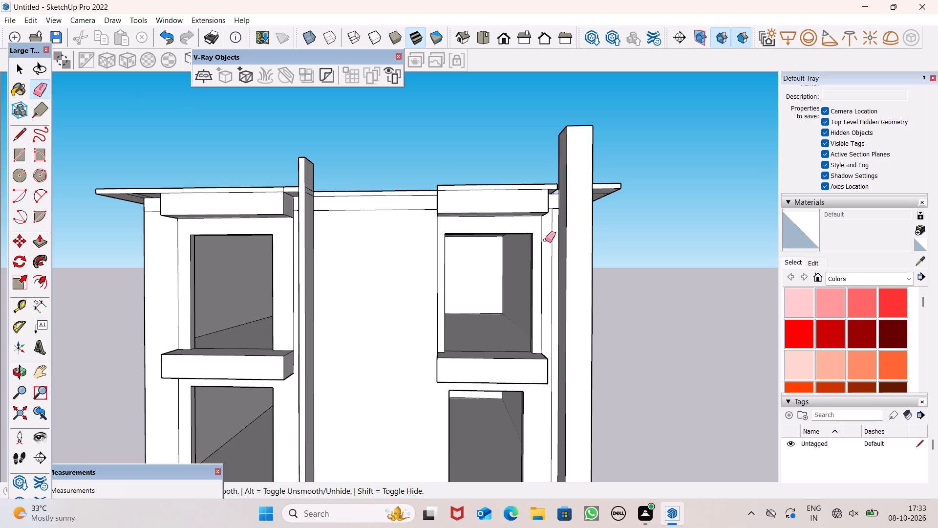
left_click_drag(544, 240, 540, 233)
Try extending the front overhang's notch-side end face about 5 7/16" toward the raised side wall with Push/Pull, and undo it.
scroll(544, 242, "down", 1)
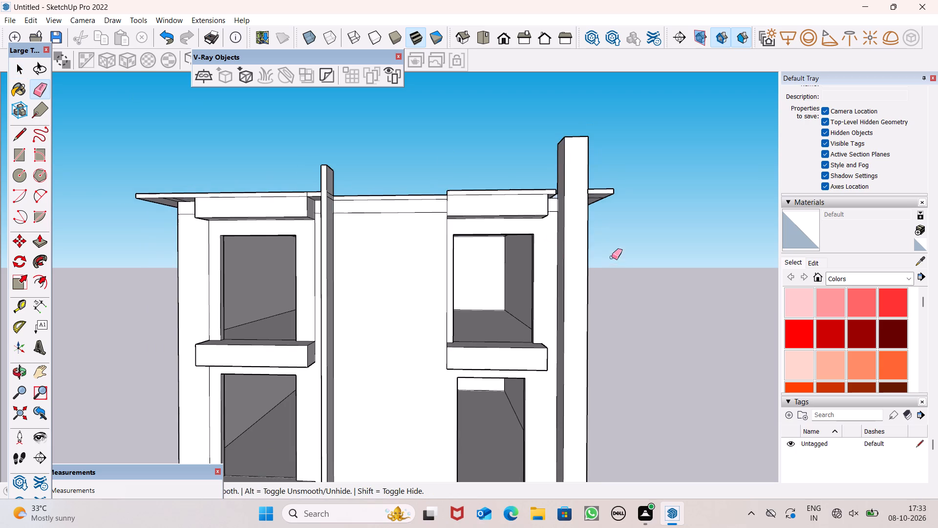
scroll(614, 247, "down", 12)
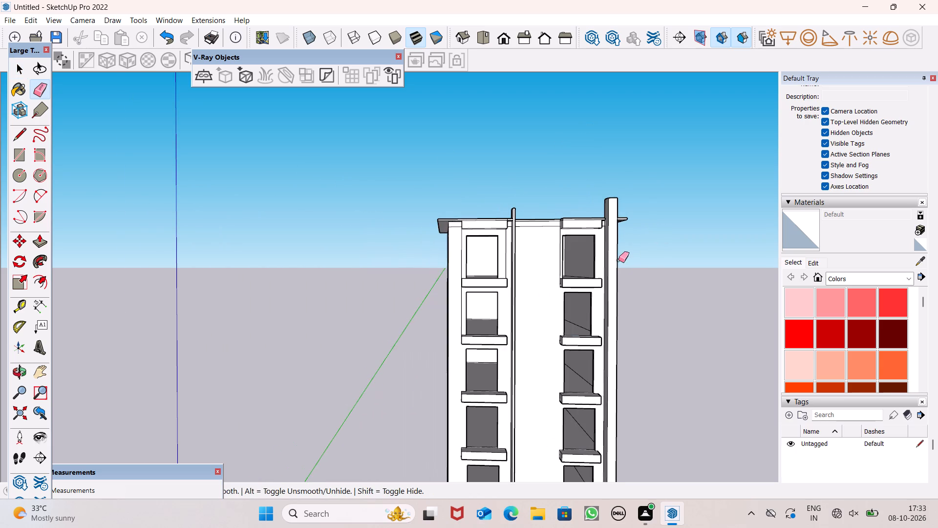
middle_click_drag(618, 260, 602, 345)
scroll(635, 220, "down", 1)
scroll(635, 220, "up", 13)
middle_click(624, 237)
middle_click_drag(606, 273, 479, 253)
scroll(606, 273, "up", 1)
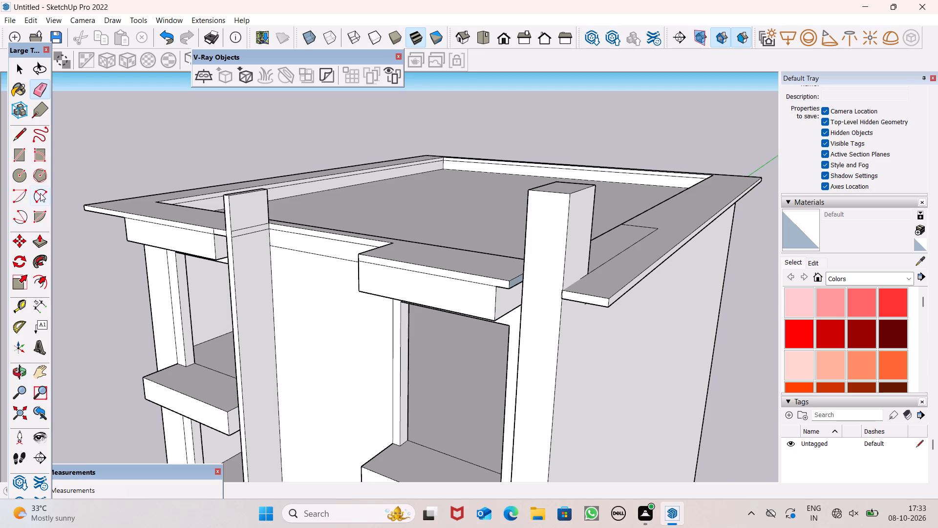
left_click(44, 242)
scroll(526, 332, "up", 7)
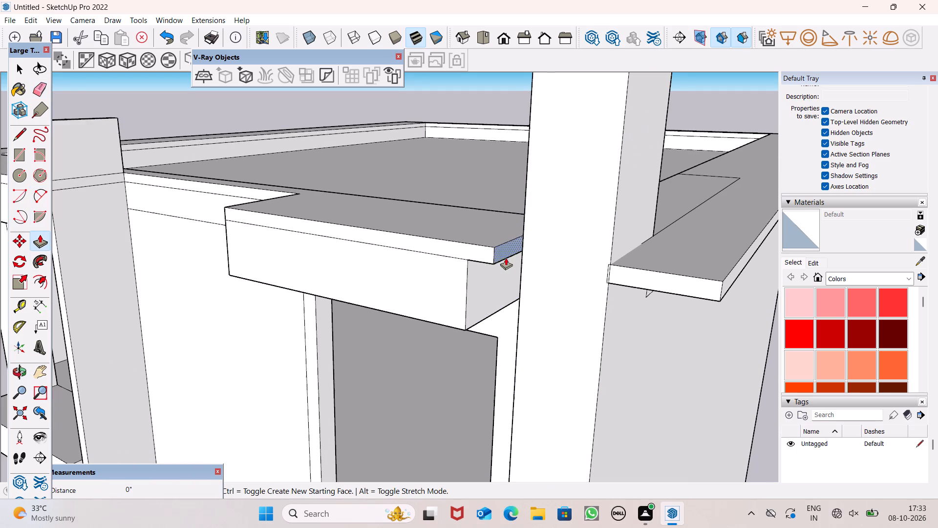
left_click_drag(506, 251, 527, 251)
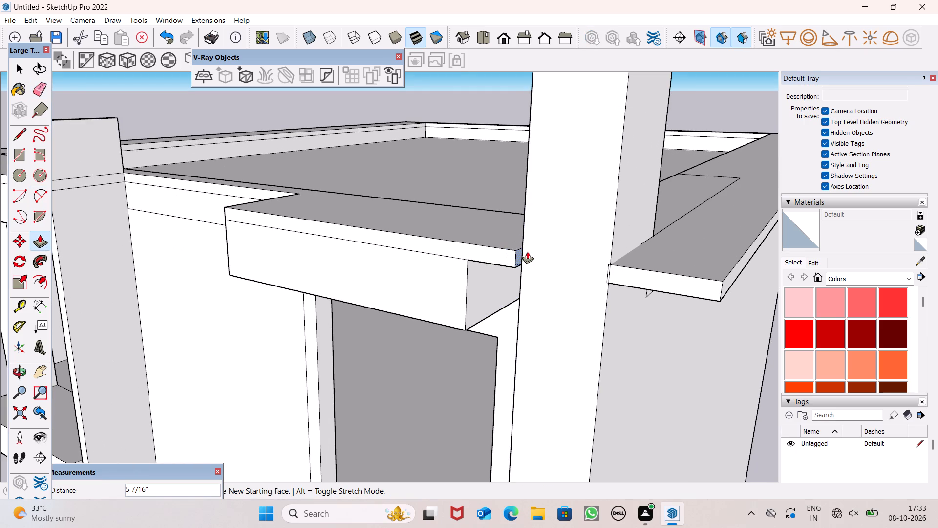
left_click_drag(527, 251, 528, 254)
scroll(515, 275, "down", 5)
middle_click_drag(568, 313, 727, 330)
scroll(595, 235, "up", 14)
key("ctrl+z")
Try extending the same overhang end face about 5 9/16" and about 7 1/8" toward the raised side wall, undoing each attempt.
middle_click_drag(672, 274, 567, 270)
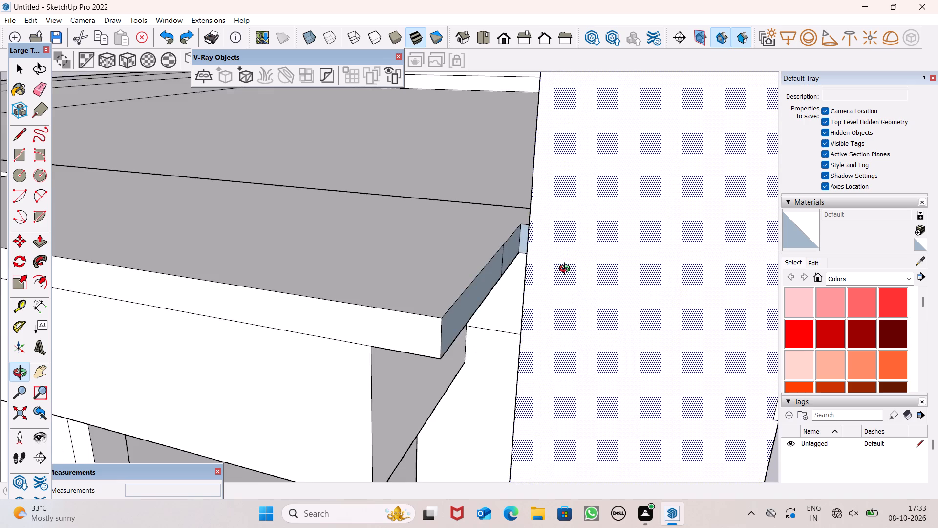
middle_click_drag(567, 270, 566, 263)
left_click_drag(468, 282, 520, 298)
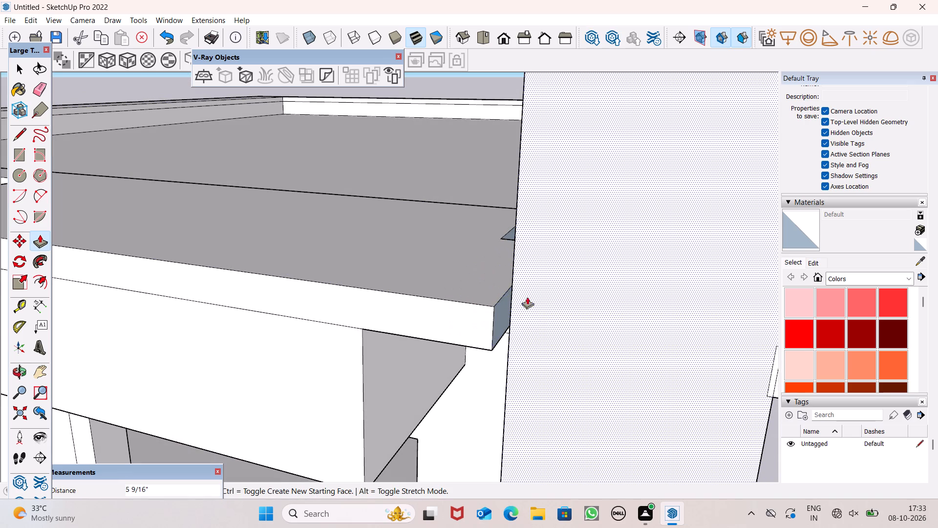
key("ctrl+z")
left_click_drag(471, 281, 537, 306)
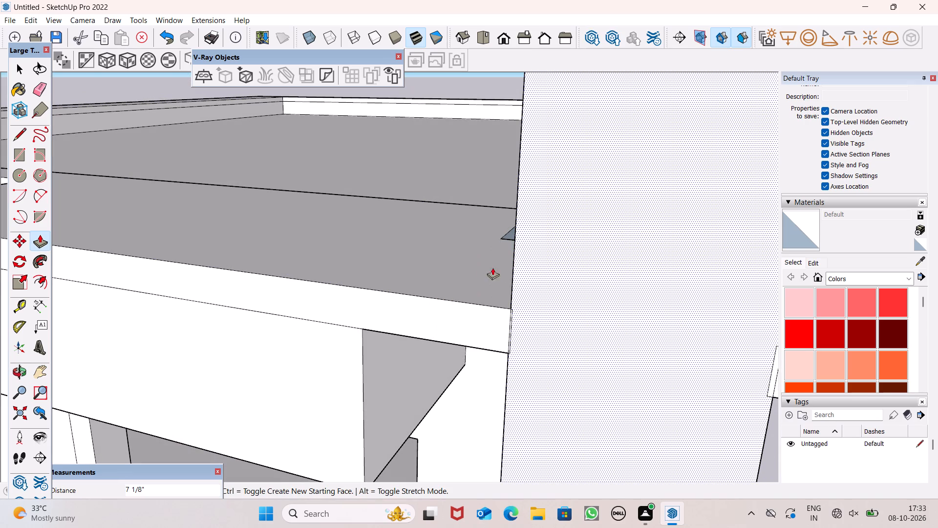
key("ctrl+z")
Close the roof notch gap by pulling the overhang's end face and the remaining recess's inner side face 7" to the raised side wall.
left_click_drag(460, 282, 515, 305)
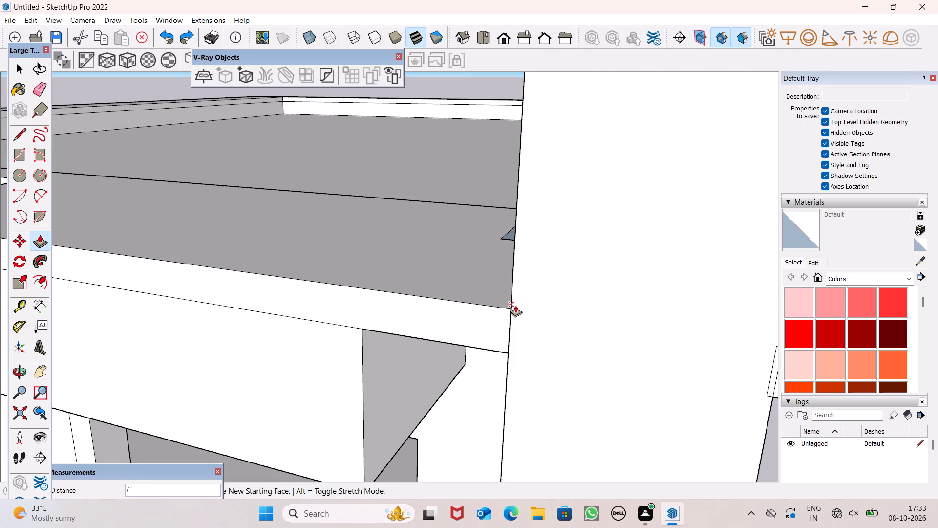
left_click_drag(515, 305, 529, 306)
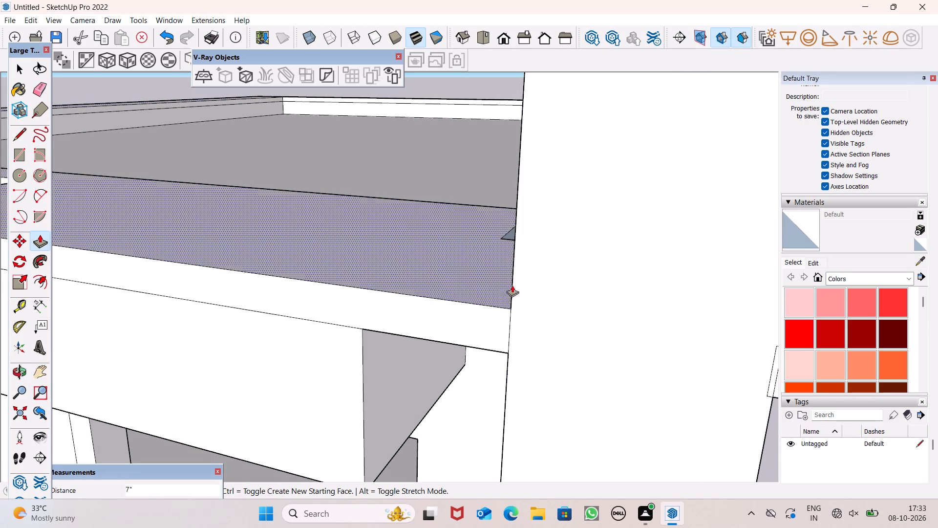
scroll(514, 287, "down", 3)
middle_click_drag(521, 264, 564, 369)
scroll(550, 226, "up", 14)
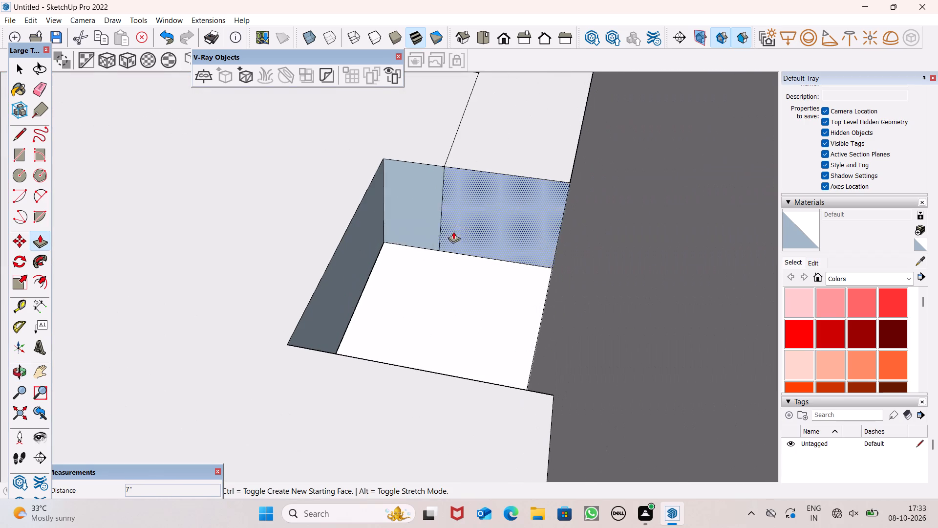
left_click_drag(372, 250, 550, 300)
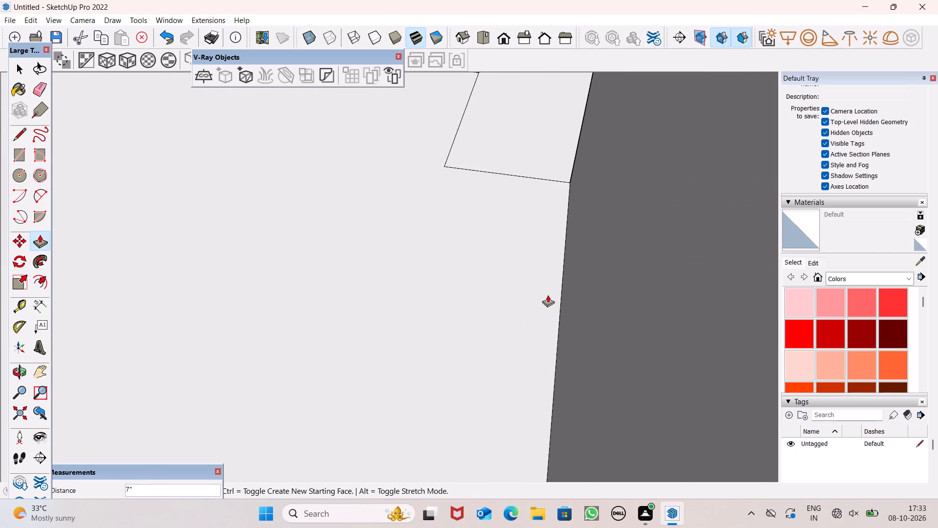
Examine the roof overhang, the closed notch and the raised side wall from the front, above and behind.
scroll(503, 242, "down", 4)
key("space")
scroll(586, 203, "down", 2)
scroll(589, 251, "down", 6)
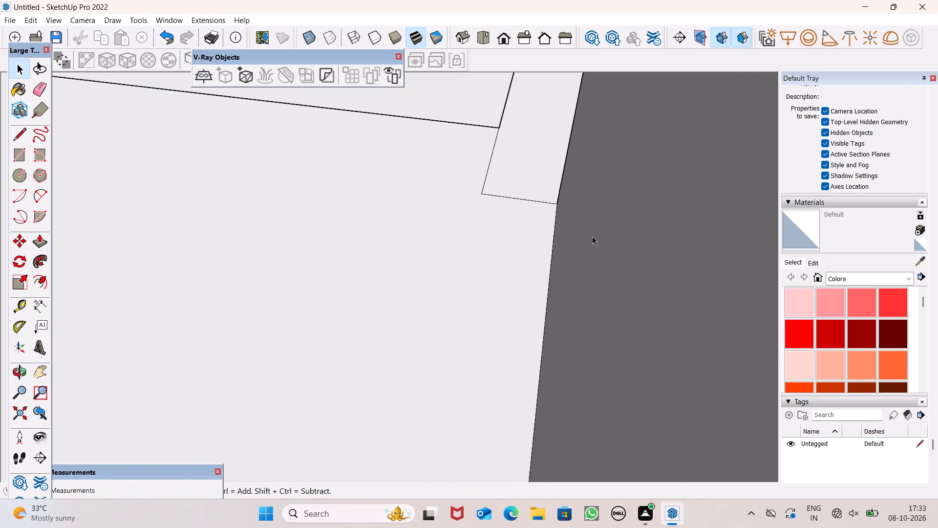
scroll(592, 236, "down", 20)
scroll(592, 236, "down", 4)
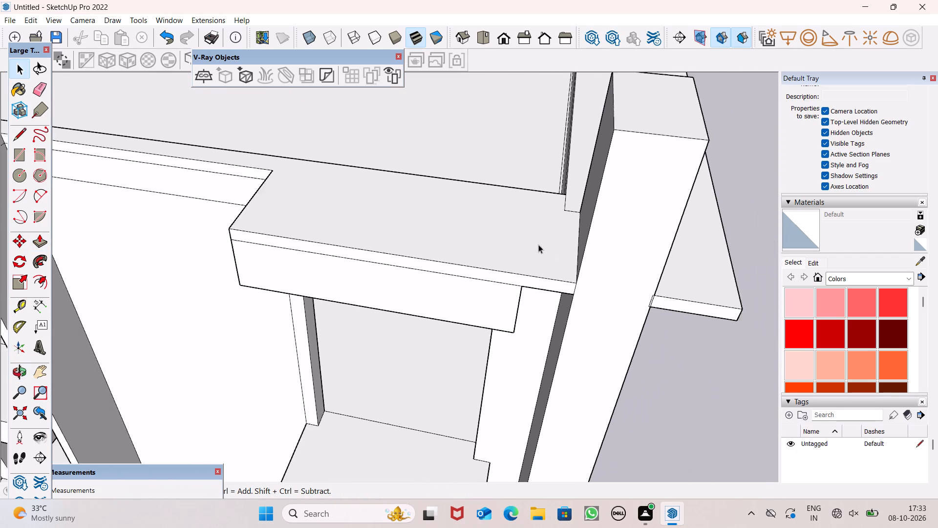
scroll(538, 244, "down", 5)
scroll(637, 243, "down", 1)
scroll(592, 242, "down", 15)
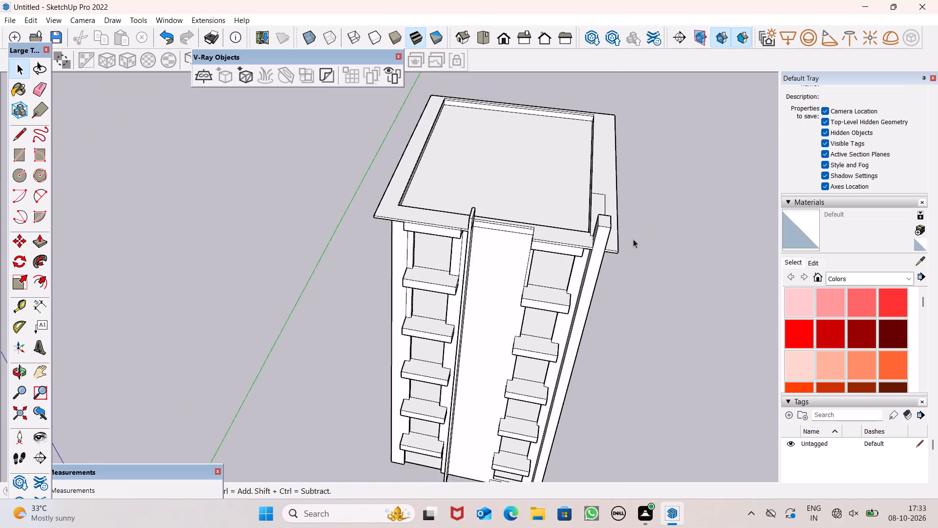
scroll(633, 239, "down", 5)
middle_click_drag(634, 206, 666, 74)
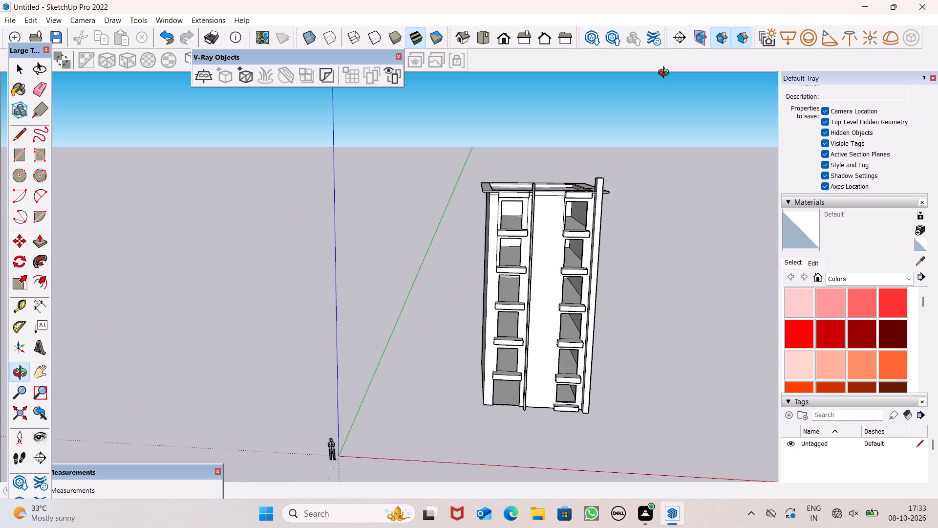
middle_click_drag(666, 74, 629, 59)
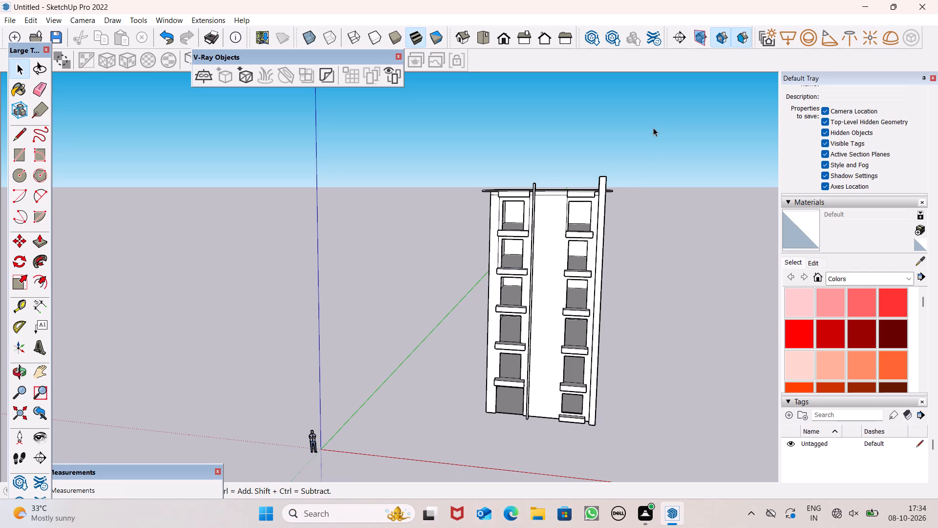
scroll(653, 126, "up", 6)
middle_click_drag(572, 199, 90, 329)
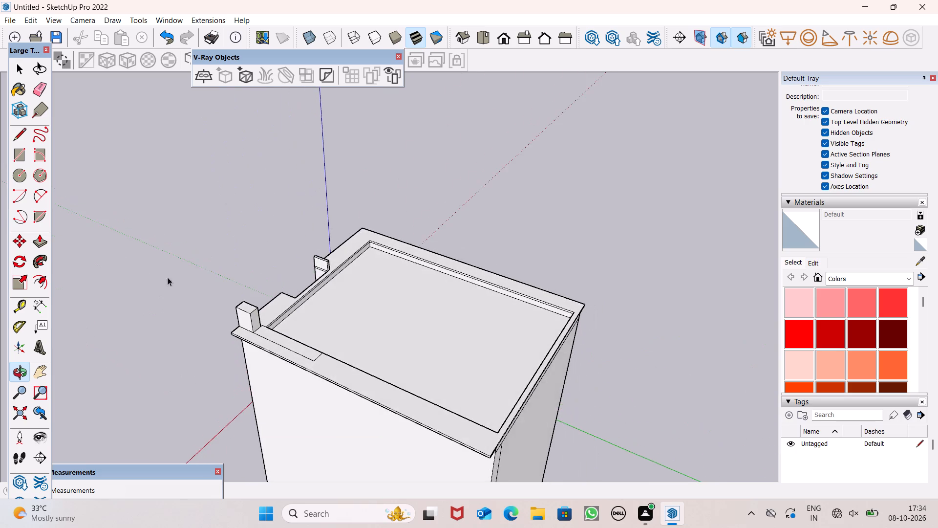
scroll(302, 246, "up", 5)
middle_click_drag(443, 296, 340, 300)
scroll(339, 273, "down", 1)
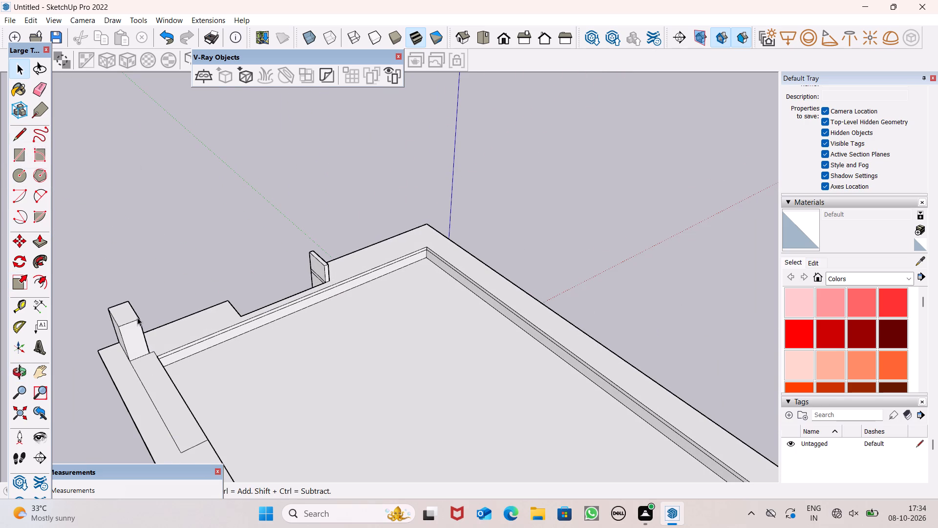
middle_click_drag(137, 317, 674, 281)
scroll(597, 308, "up", 1)
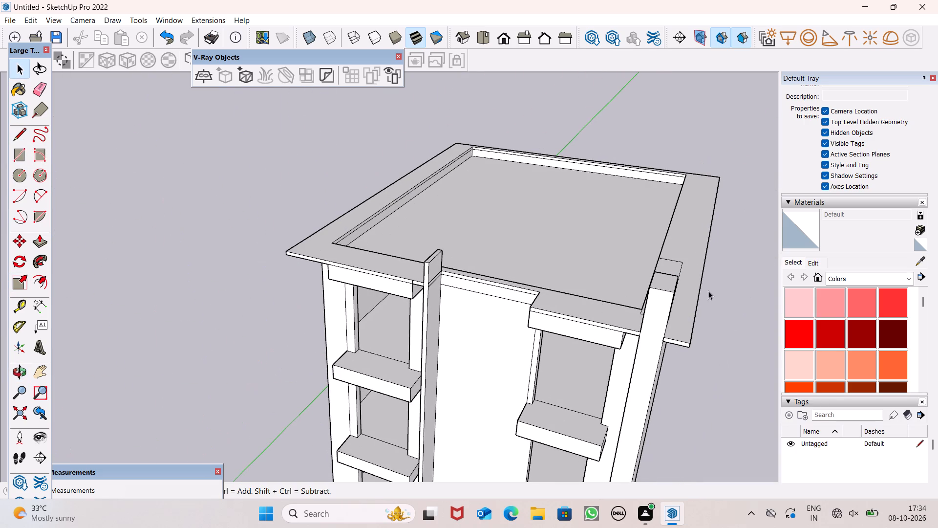
scroll(696, 266, "up", 1)
middle_click_drag(556, 352, 661, 277)
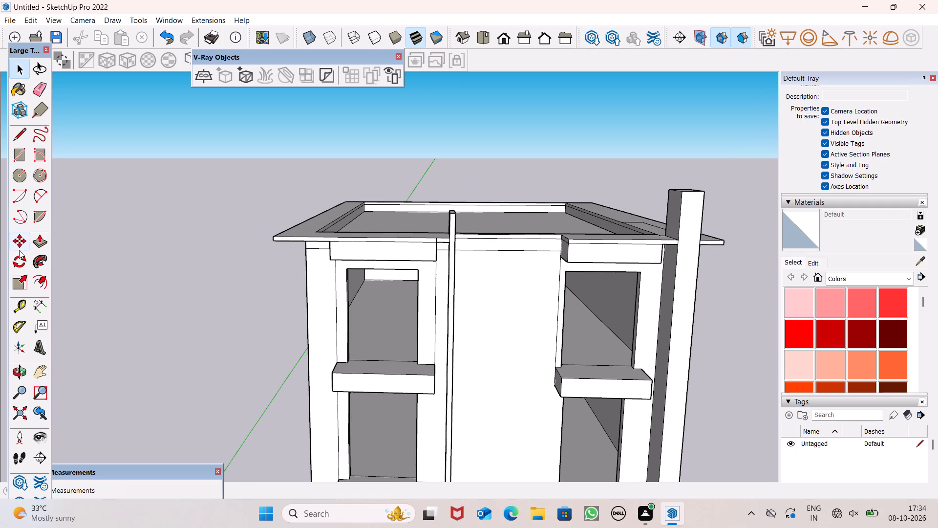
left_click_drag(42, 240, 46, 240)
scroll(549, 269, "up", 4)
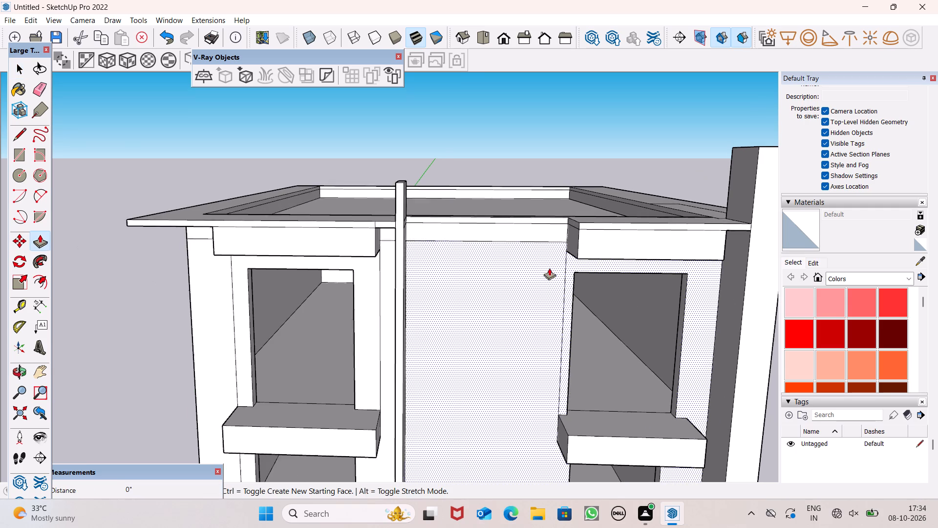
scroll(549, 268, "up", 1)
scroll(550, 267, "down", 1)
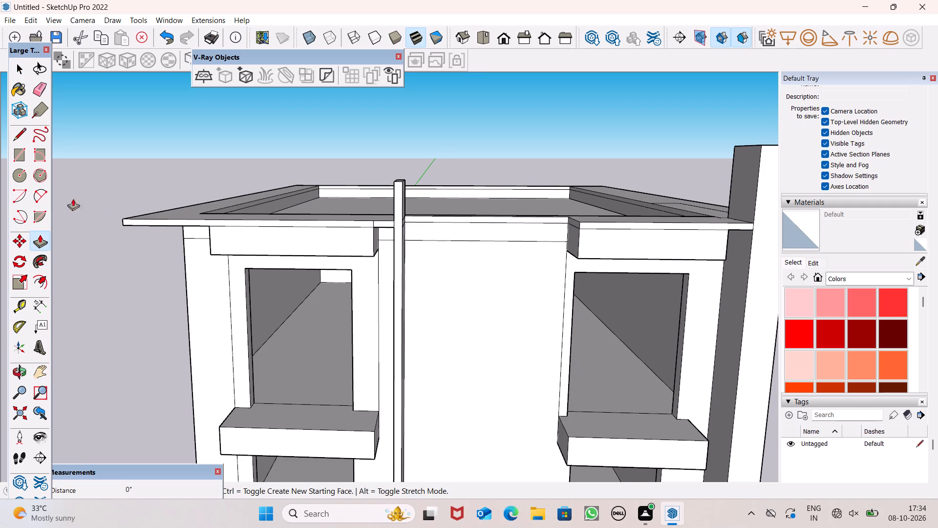
Draw a narrow vertical rectangle on the central front wall beside the second window column, starting from the horizontal line below the roof.
left_click(20, 158)
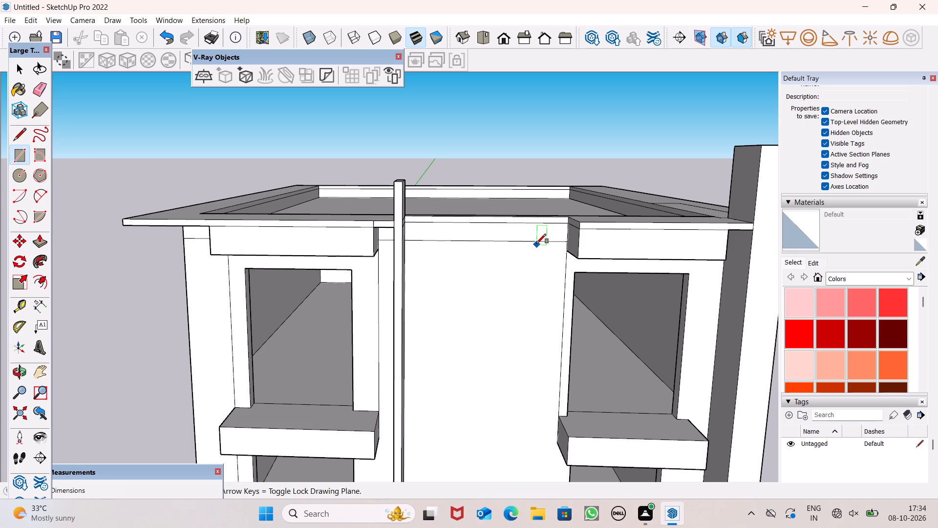
left_click(540, 244)
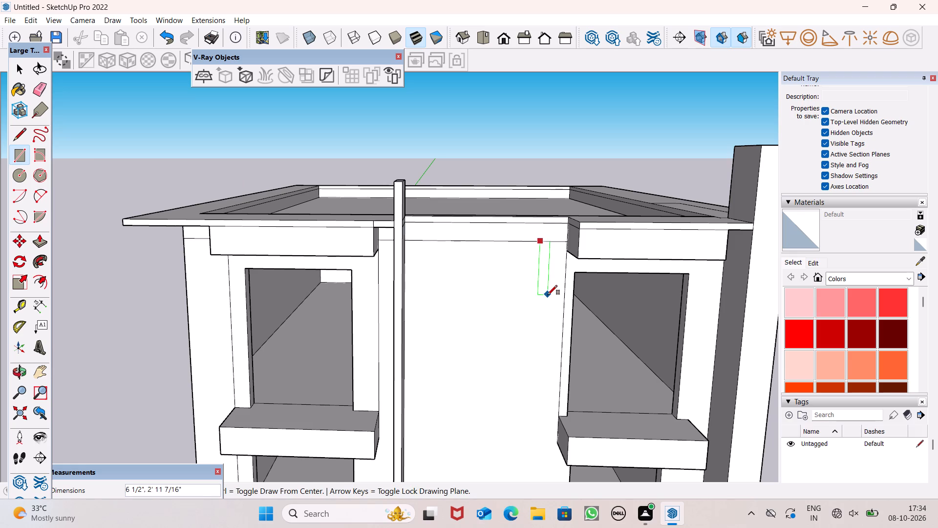
scroll(543, 315, "up", 7)
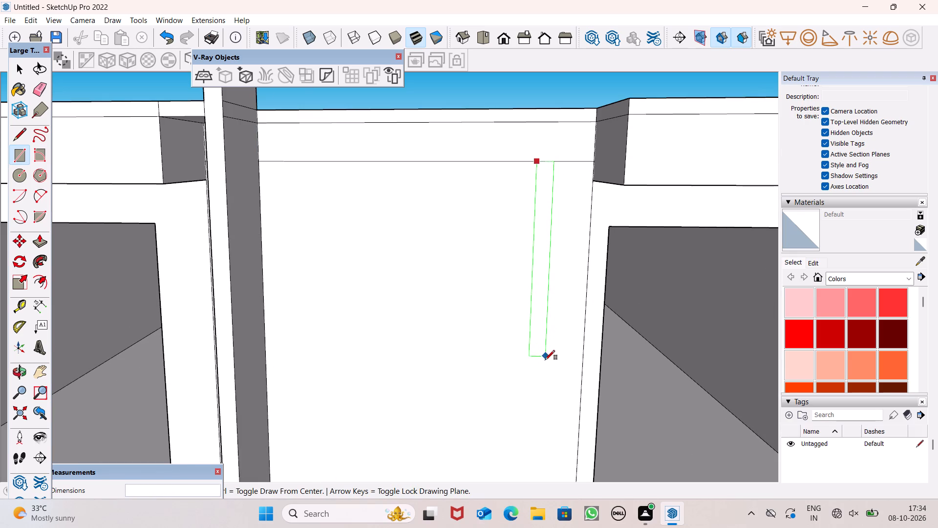
left_click(538, 375)
scroll(520, 271, "down", 6)
key("space")
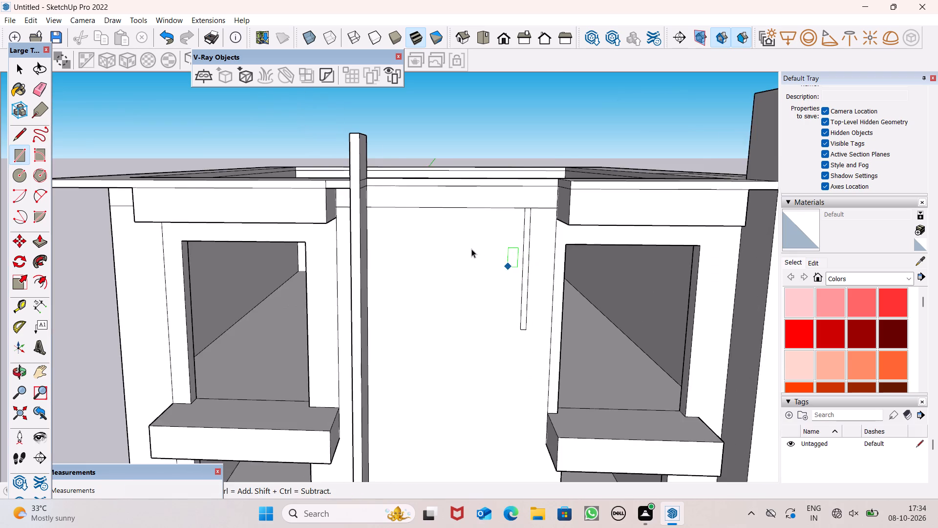
Push/Pull the narrow rectangle outward about 2' 9 15/16", level with the front face of the existing vertical fin.
scroll(471, 249, "down", 6)
left_click(42, 242)
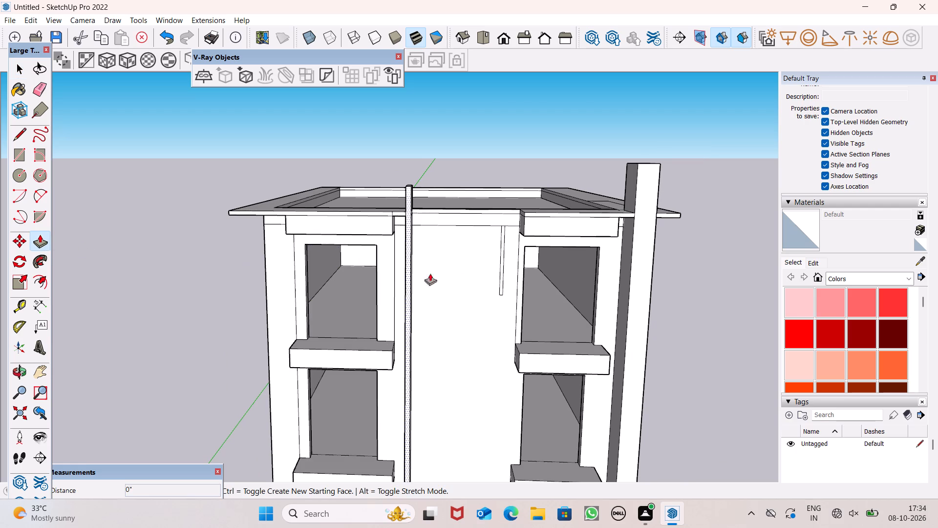
left_click_drag(501, 276, 453, 297)
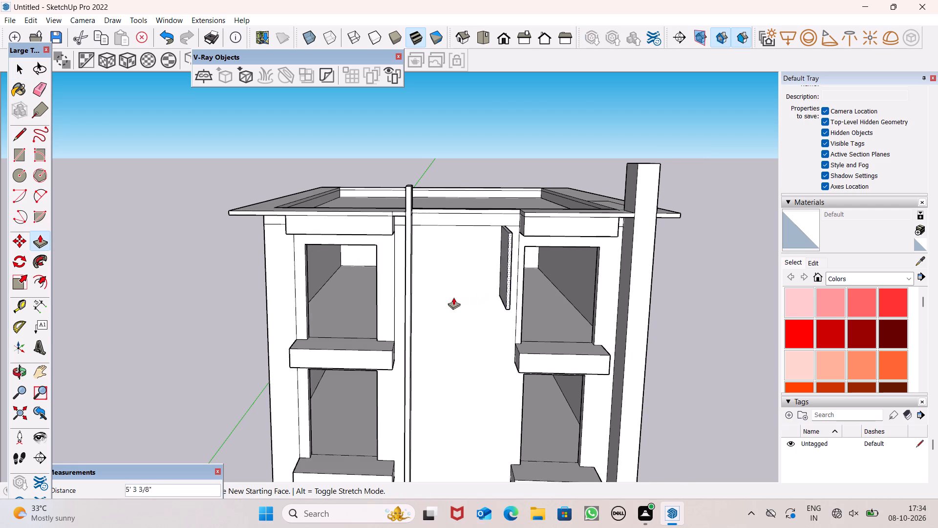
left_click_drag(453, 297, 410, 305)
Raise the new fin's top face about 3' 3 1/2" to match the top of the existing vertical fin.
middle_click_drag(529, 239, 525, 410)
scroll(514, 342, "down", 1)
scroll(514, 339, "up", 2)
scroll(491, 323, "down", 1)
scroll(489, 321, "up", 9)
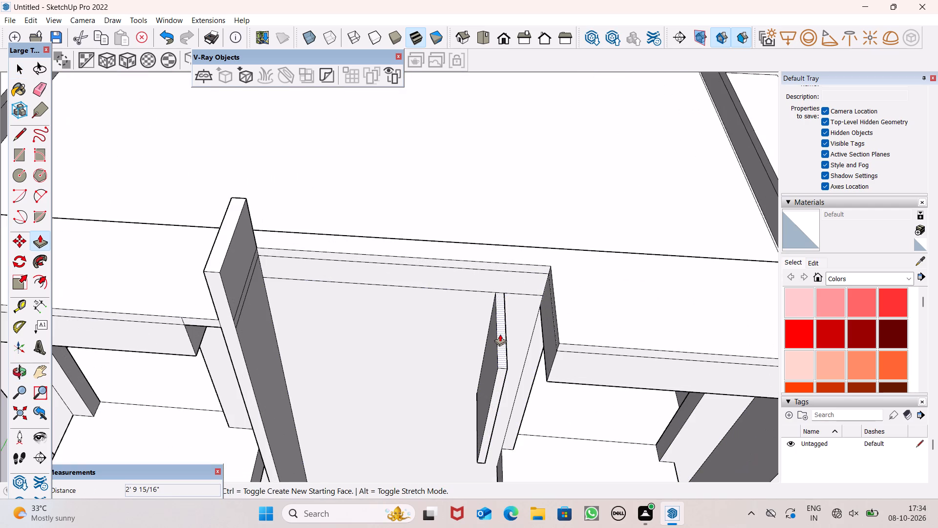
left_click_drag(500, 333, 230, 248)
Extend the new front fin's bottom face down to the tower's base with pulls of 21' 4 15/16", 29' 8 9/16" and 8' 3/4".
scroll(537, 152, "down", 11)
middle_click_drag(565, 308, 588, 154)
scroll(588, 148, "down", 3)
middle_click_drag(608, 309, 565, 0)
scroll(500, 198, "up", 3)
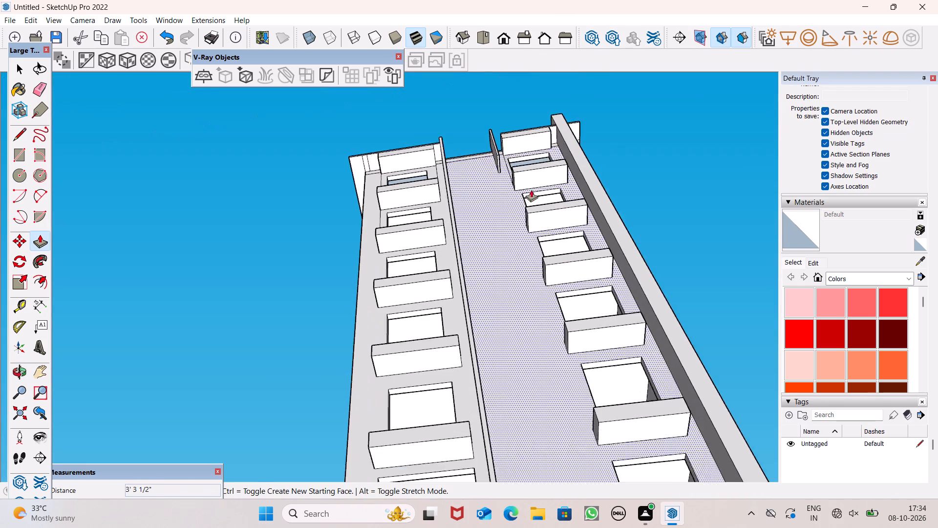
scroll(531, 190, "up", 3)
scroll(502, 151, "up", 6)
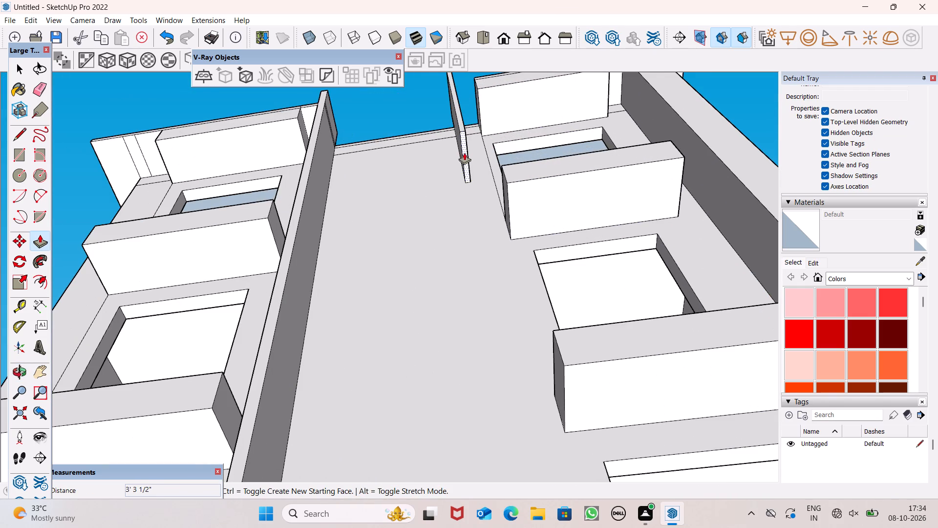
left_click_drag(464, 153, 418, 523)
scroll(593, 140, "down", 3)
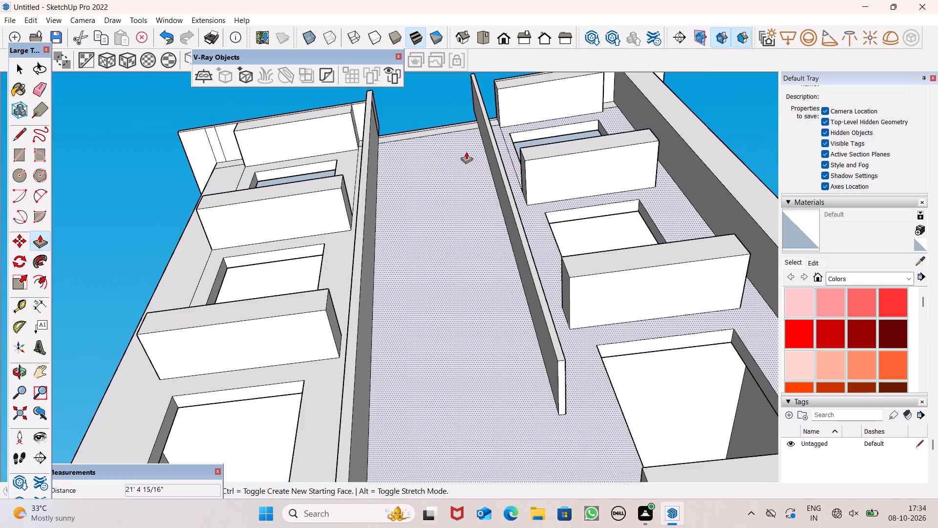
scroll(466, 152, "down", 7)
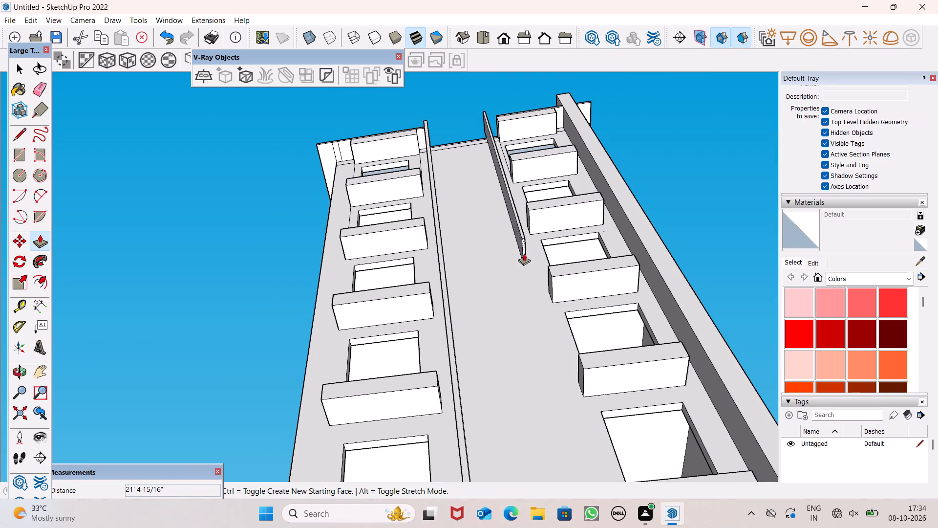
left_click_drag(524, 252, 589, 524)
scroll(547, 206, "down", 7)
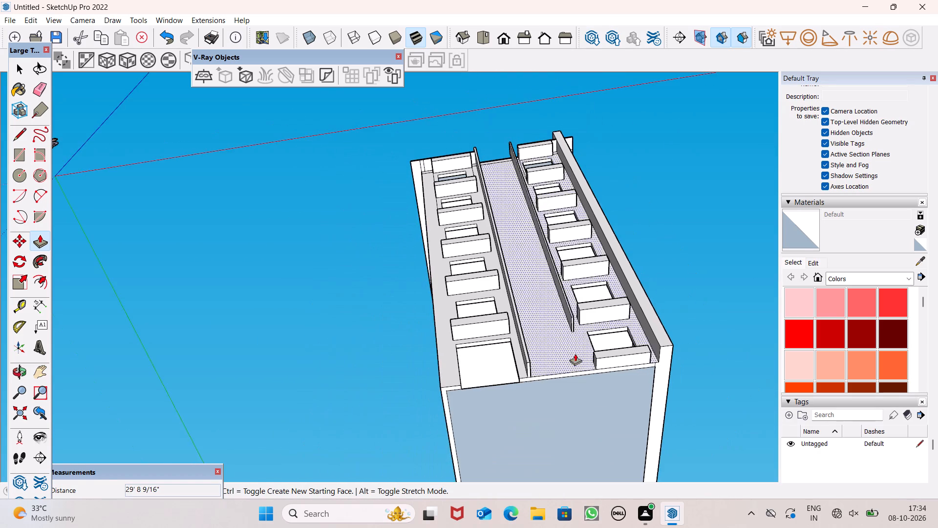
scroll(605, 399, "up", 9)
scroll(609, 333, "up", 3)
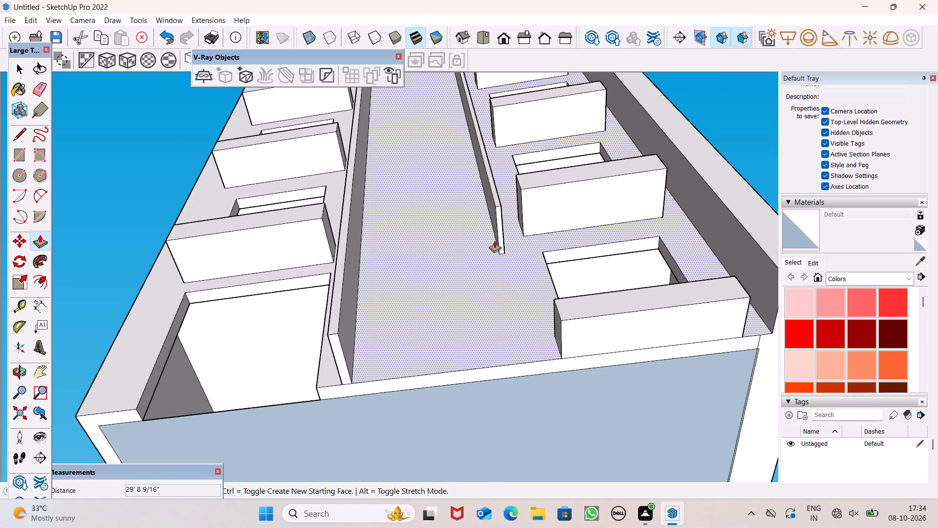
left_click_drag(500, 237, 351, 374)
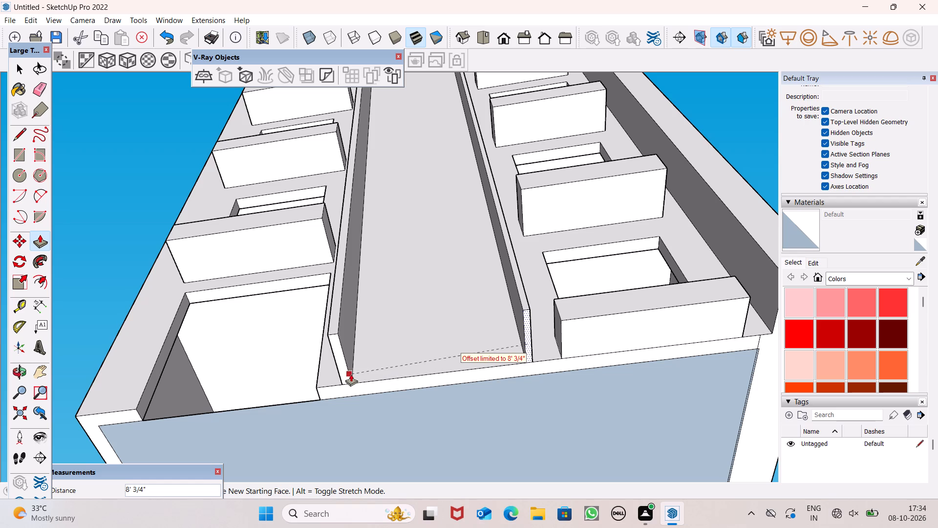
left_click_drag(351, 374, 350, 370)
Push/Pull the recessed roof edge between the new fin and the notch side out 2' 9 15/16", closing the gap in the overhang.
scroll(404, 324, "down", 5)
scroll(514, 330, "down", 4)
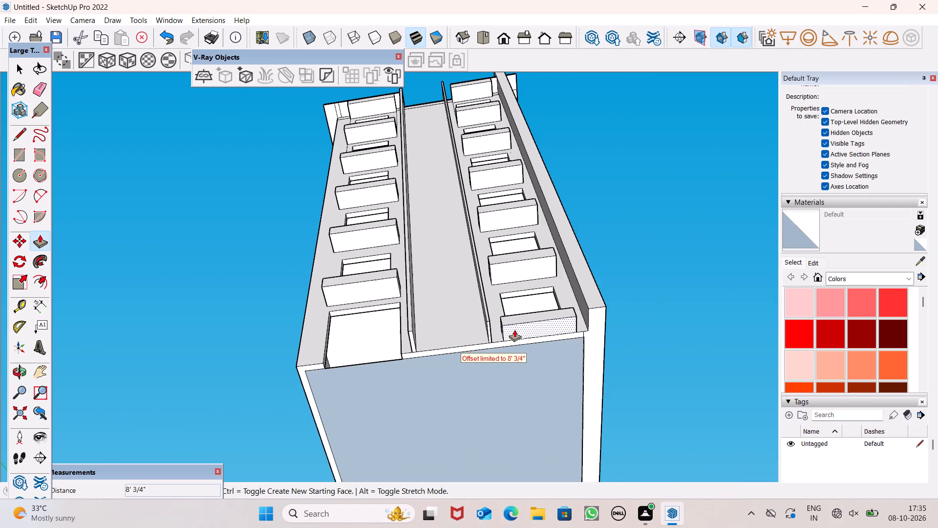
middle_click_drag(515, 329, 538, 492)
scroll(538, 357, "down", 3)
middle_click_drag(543, 364, 550, 514)
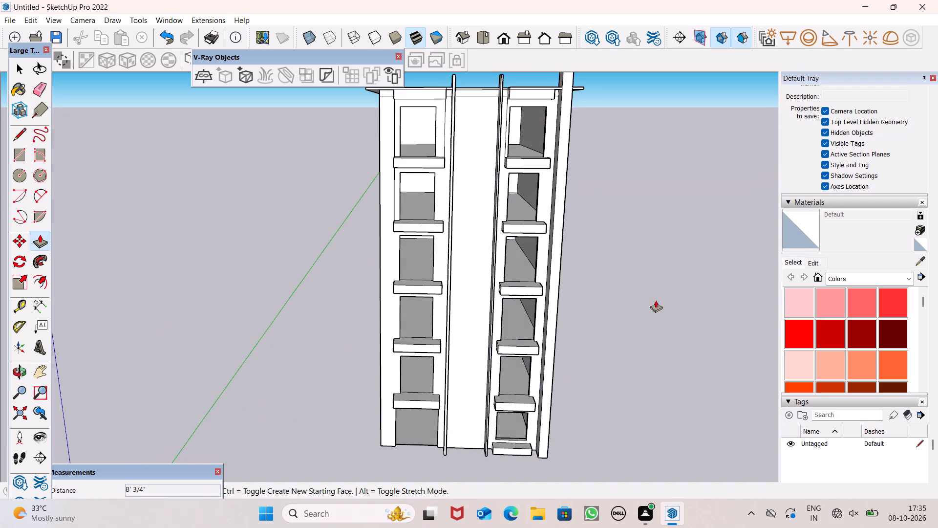
scroll(620, 274, "down", 4)
scroll(517, 104, "up", 14)
middle_click_drag(472, 189, 474, 189)
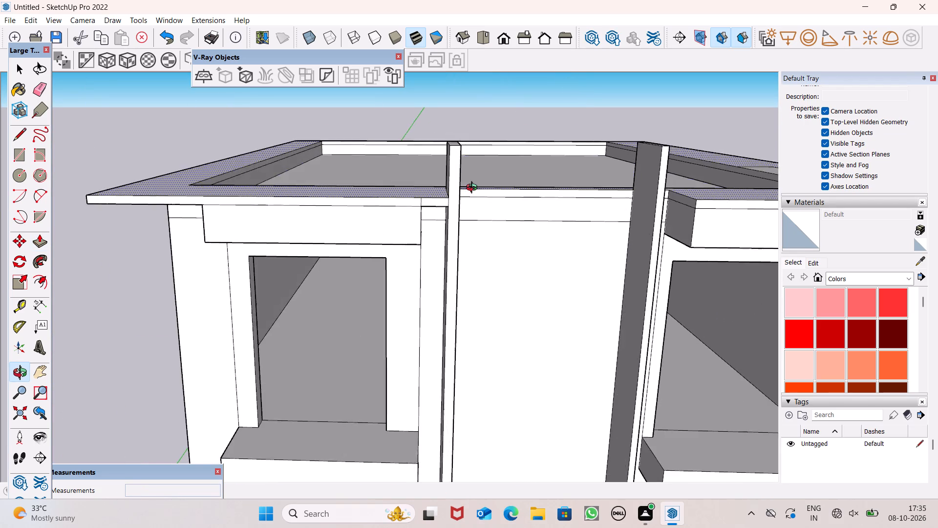
middle_click_drag(474, 189, 462, 210)
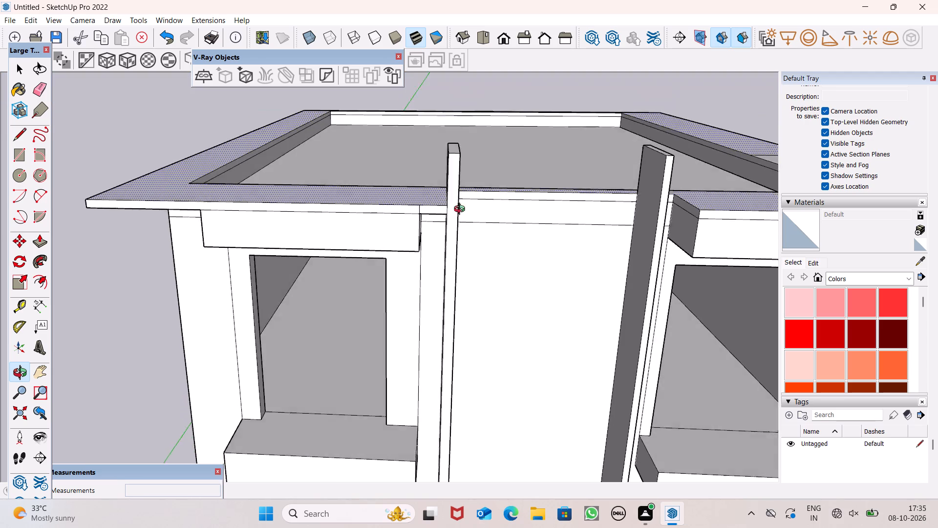
middle_click_drag(462, 210, 426, 233)
scroll(661, 243, "up", 1)
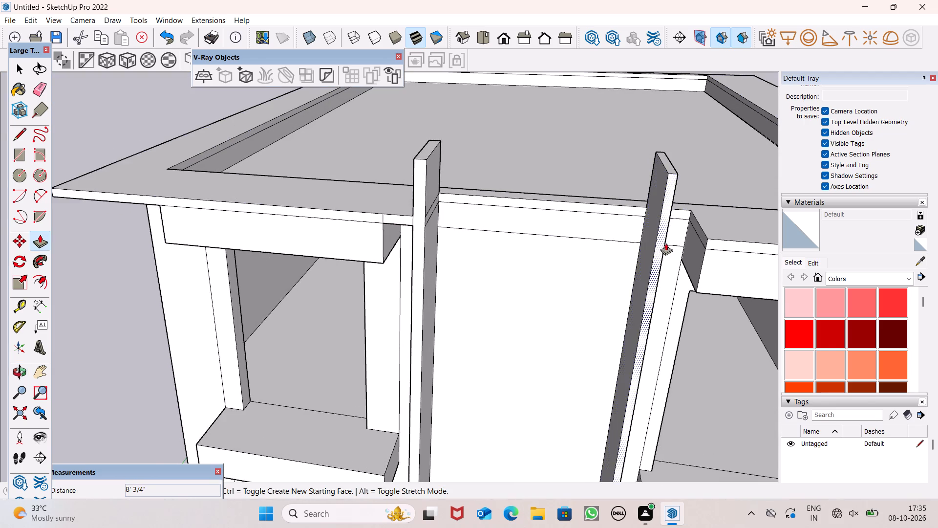
scroll(666, 243, "up", 7)
scroll(679, 200, "down", 6)
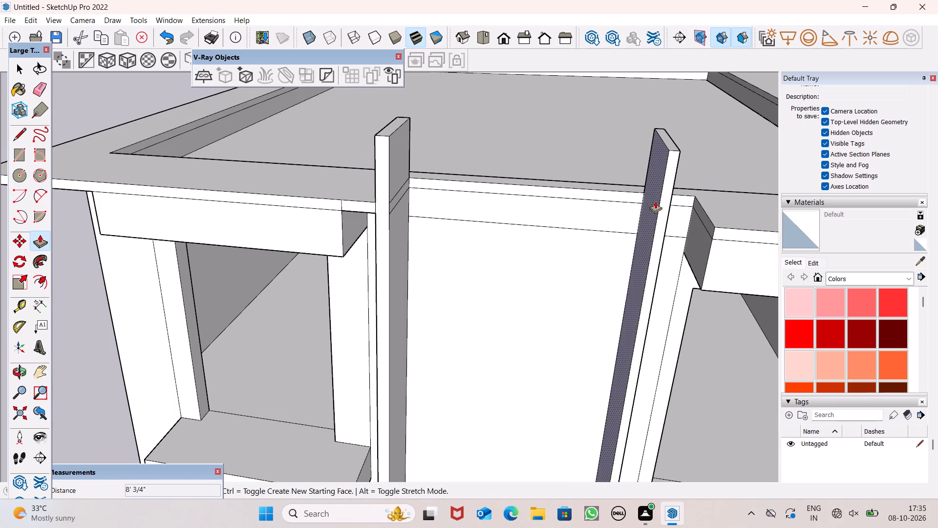
left_click_drag(677, 201, 717, 225)
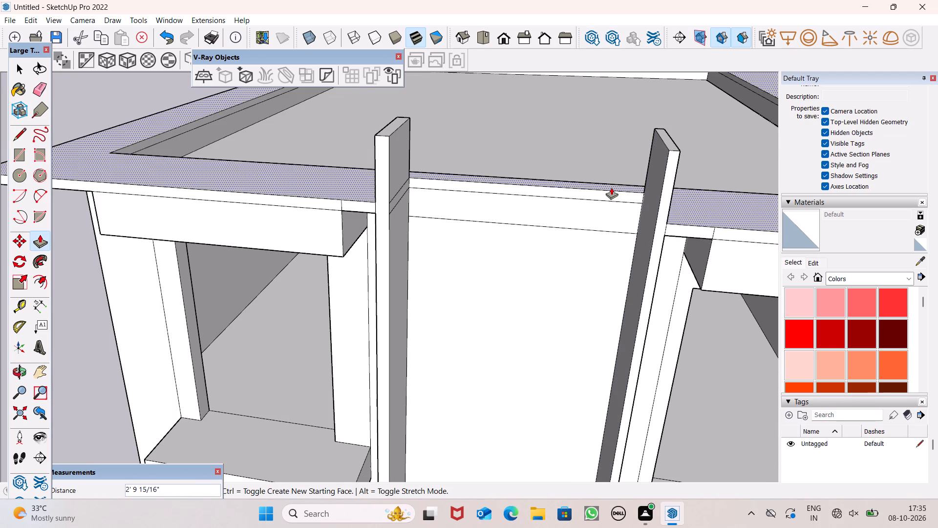
Examine both front fins, the roof edge between them and the raised side wall from the front and above.
scroll(595, 195, "down", 2)
middle_click(560, 215)
middle_click_drag(606, 223, 643, 211)
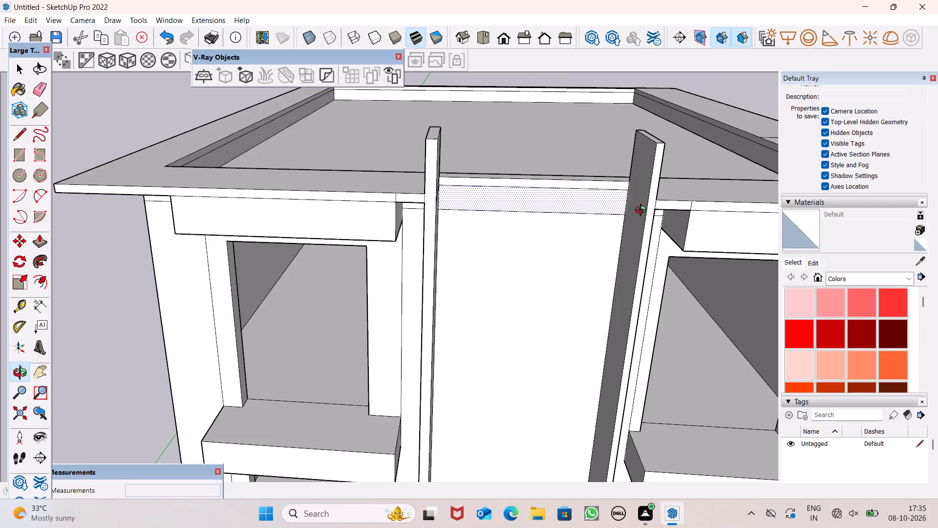
middle_click_drag(643, 211, 629, 196)
scroll(699, 205, "up", 1)
scroll(608, 169, "down", 2)
scroll(605, 170, "up", 1)
scroll(596, 145, "down", 3)
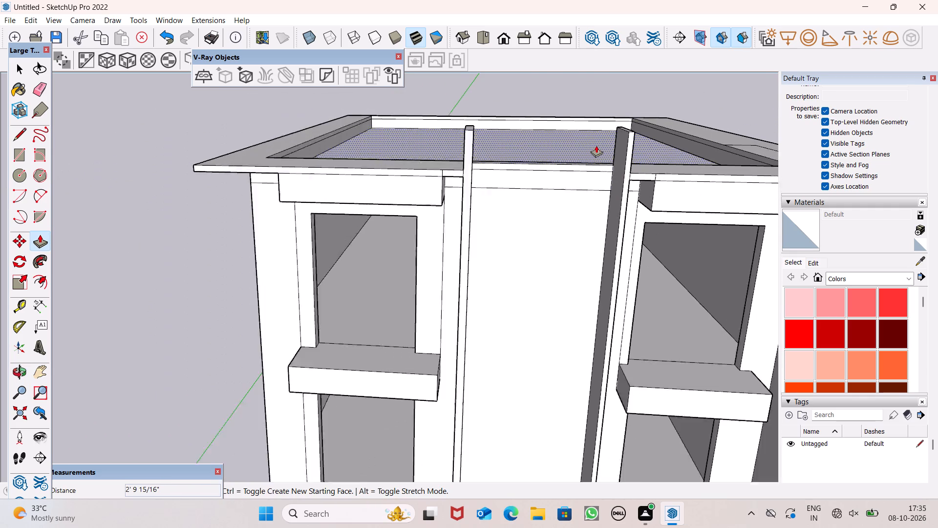
scroll(596, 145, "down", 1)
middle_click_drag(639, 150, 633, 172)
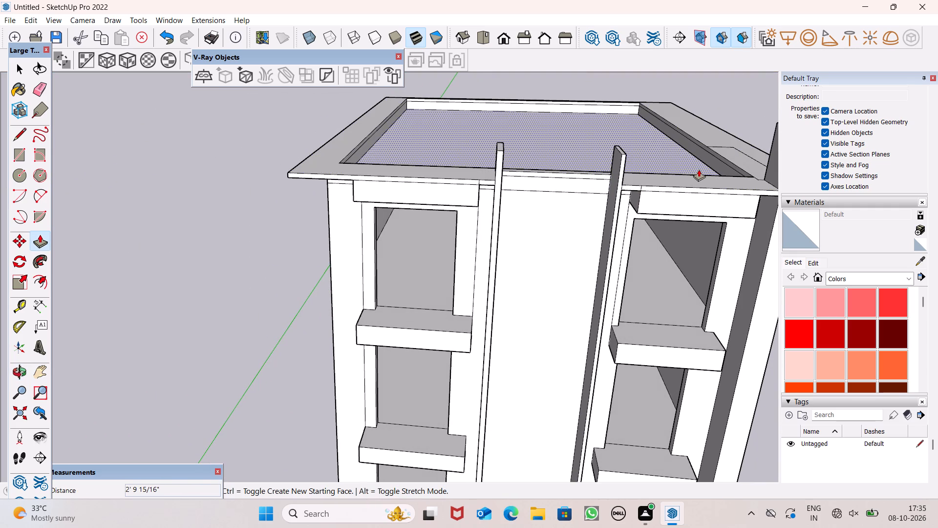
scroll(817, 182, "down", 1)
middle_click_drag(841, 192, 786, 214)
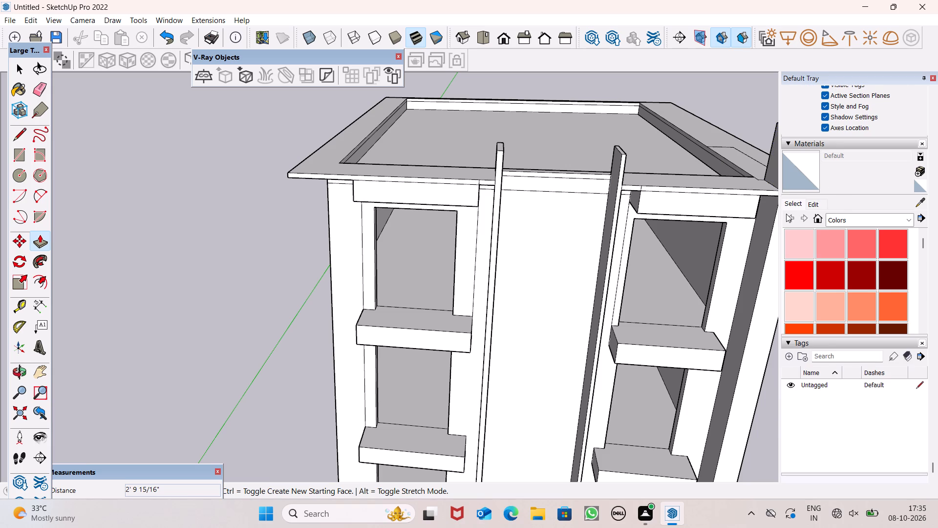
middle_click_drag(786, 214, 792, 223)
scroll(636, 130, "down", 1)
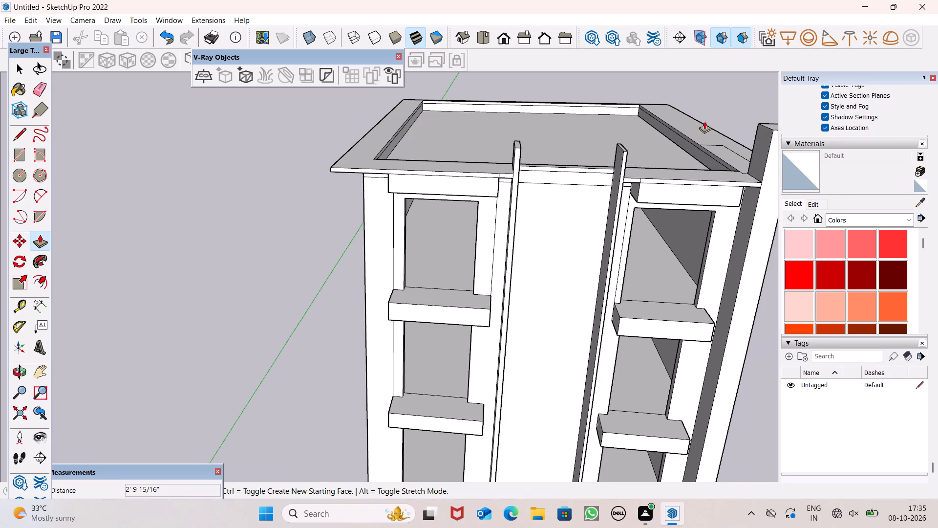
scroll(690, 121, "down", 2)
scroll(604, 132, "down", 4)
middle_click_drag(613, 179, 540, 189)
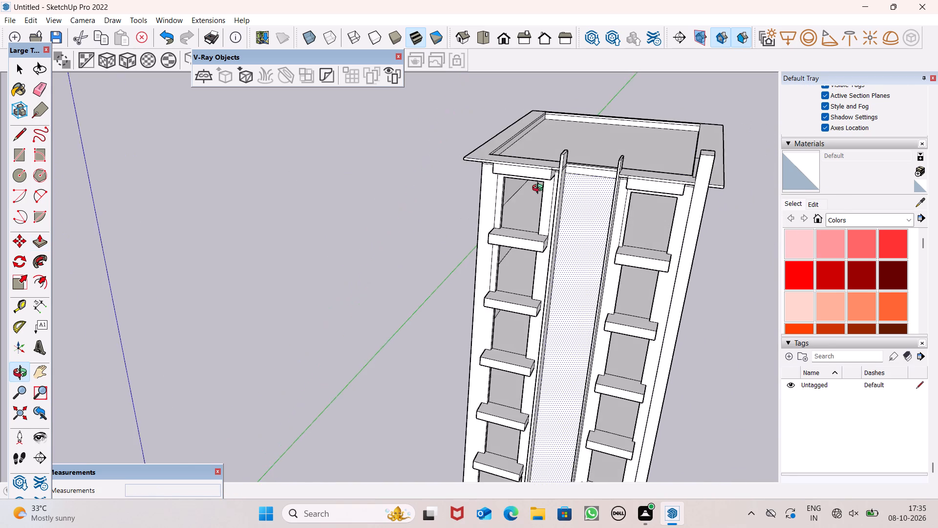
middle_click_drag(540, 189, 490, 174)
key("space")
middle_click_drag(590, 210, 690, 171)
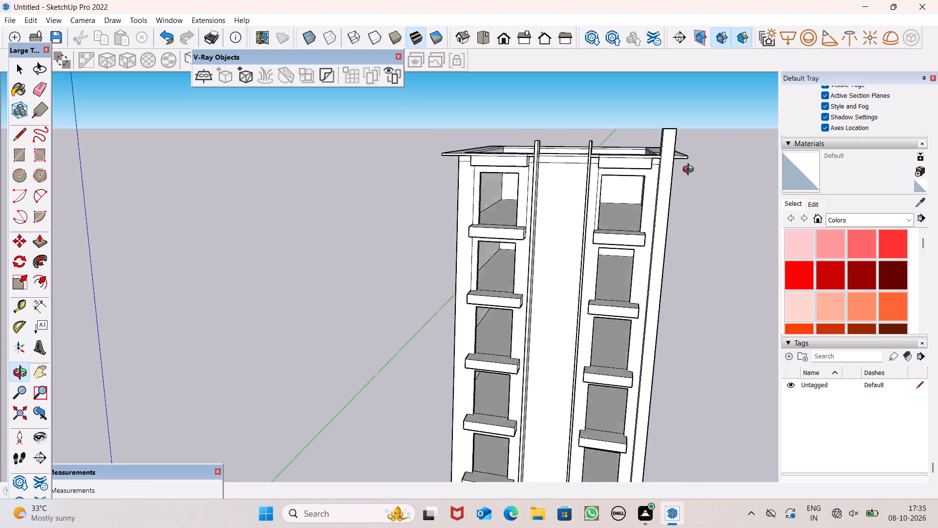
middle_click_drag(690, 171, 698, 169)
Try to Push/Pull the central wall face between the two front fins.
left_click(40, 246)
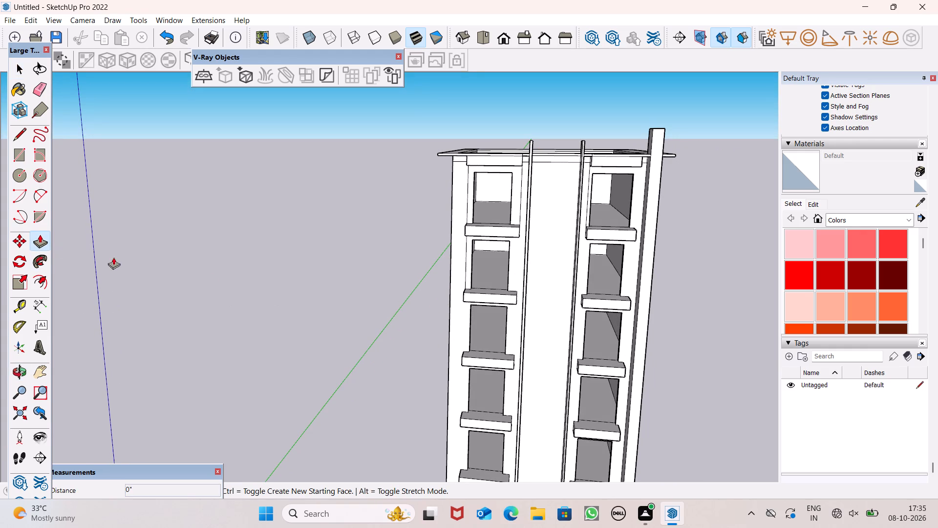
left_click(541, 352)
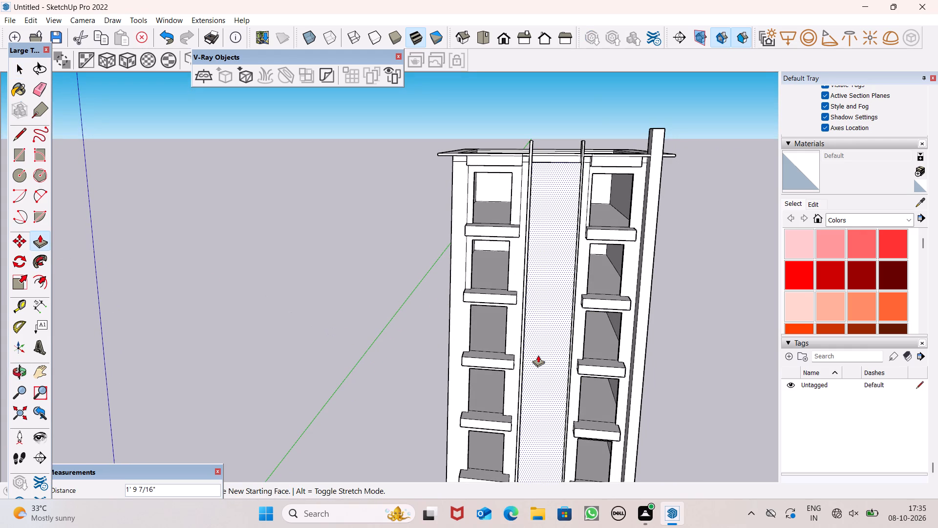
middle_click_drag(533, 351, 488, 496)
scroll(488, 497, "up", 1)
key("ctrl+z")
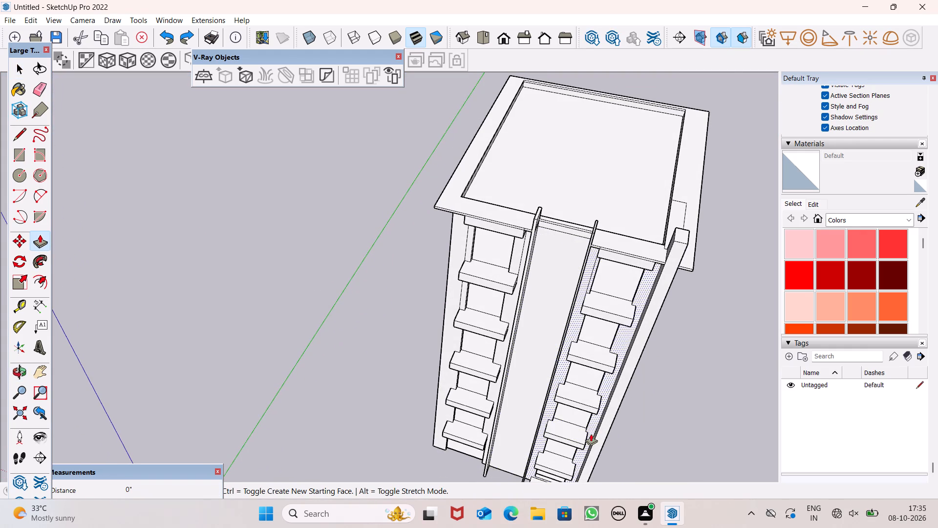
Push/Pull the central wall face between the two fins outward about 1' 11 7/16", starting below the horizontal line under the roof.
scroll(570, 359, "up", 6)
scroll(556, 264, "down", 4)
middle_click_drag(566, 256, 527, 311)
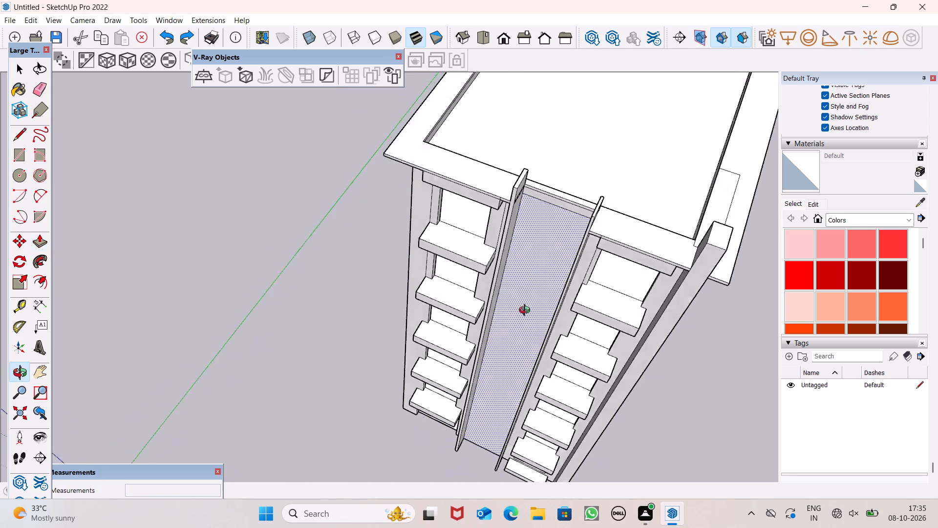
middle_click_drag(527, 311, 501, 315)
scroll(531, 279, "up", 6)
left_click_drag(523, 274, 499, 287)
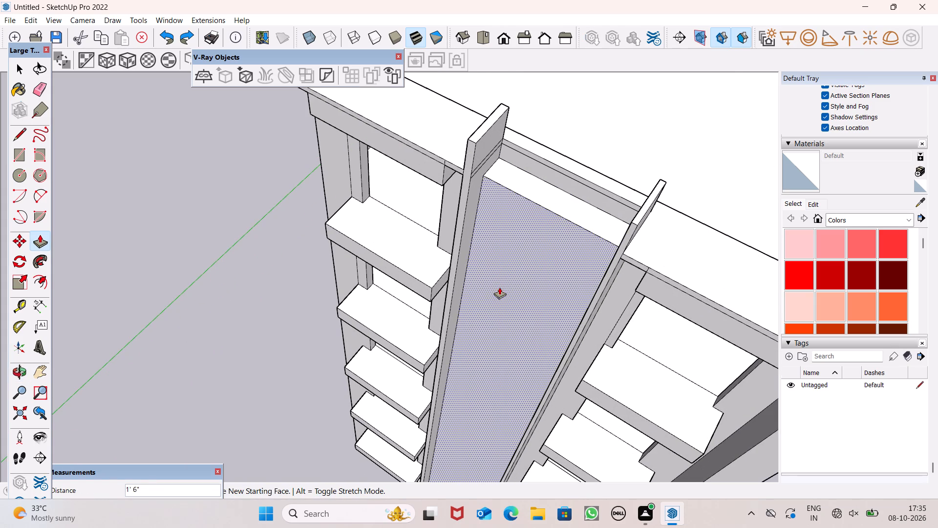
left_click_drag(499, 287, 493, 288)
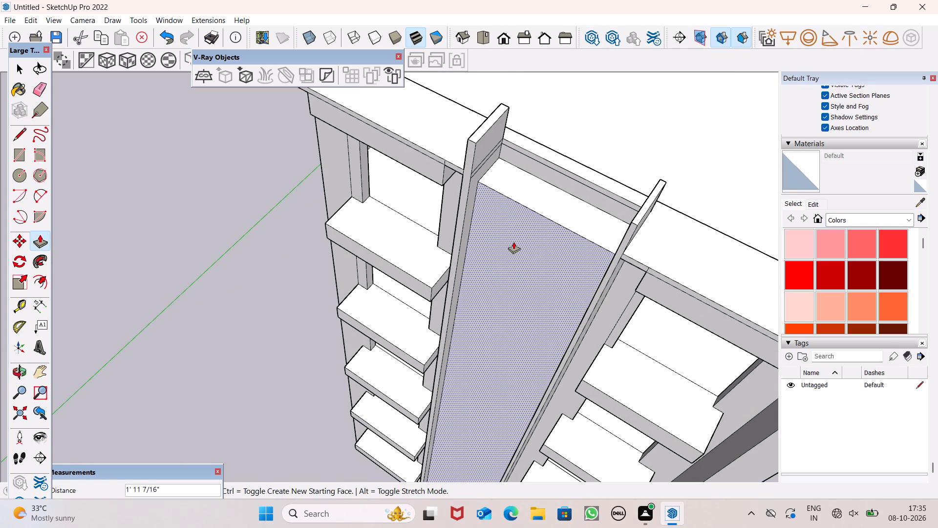
Examine the thickened central panel, the fins and the window columns from the side and the front.
scroll(513, 242, "down", 9)
middle_click_drag(565, 288, 347, 252)
scroll(625, 212, "up", 1)
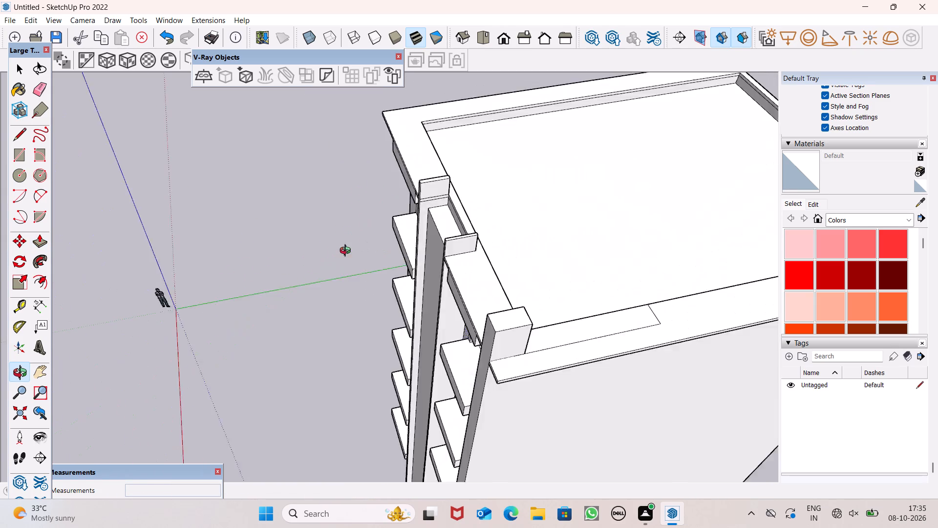
middle_click_drag(347, 252, 615, 176)
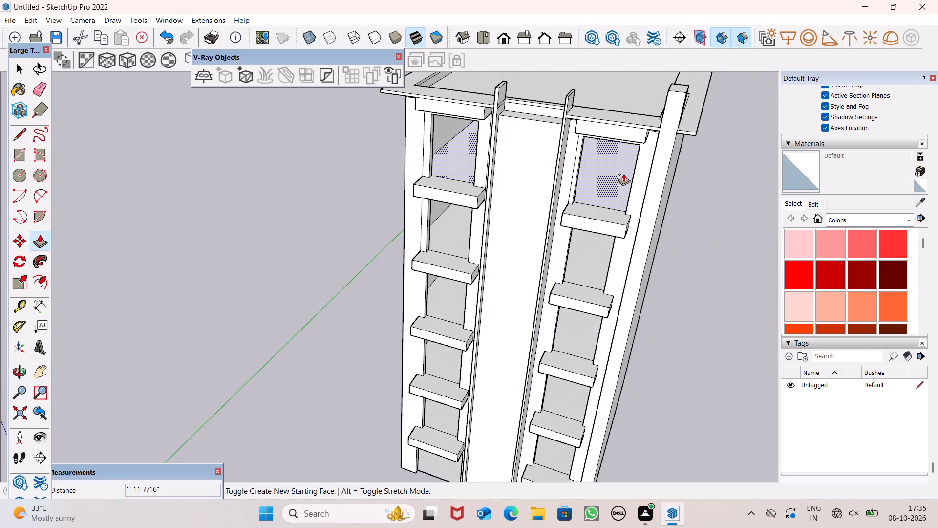
key("space")
scroll(623, 174, "down", 3)
middle_click_drag(643, 183, 689, 154)
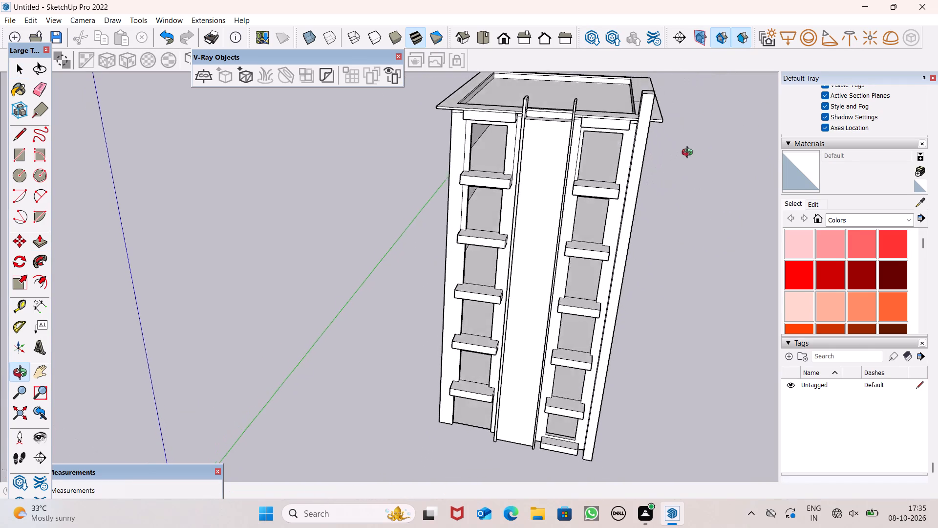
middle_click_drag(689, 154, 720, 141)
scroll(637, 131, "up", 4)
scroll(634, 142, "down", 3)
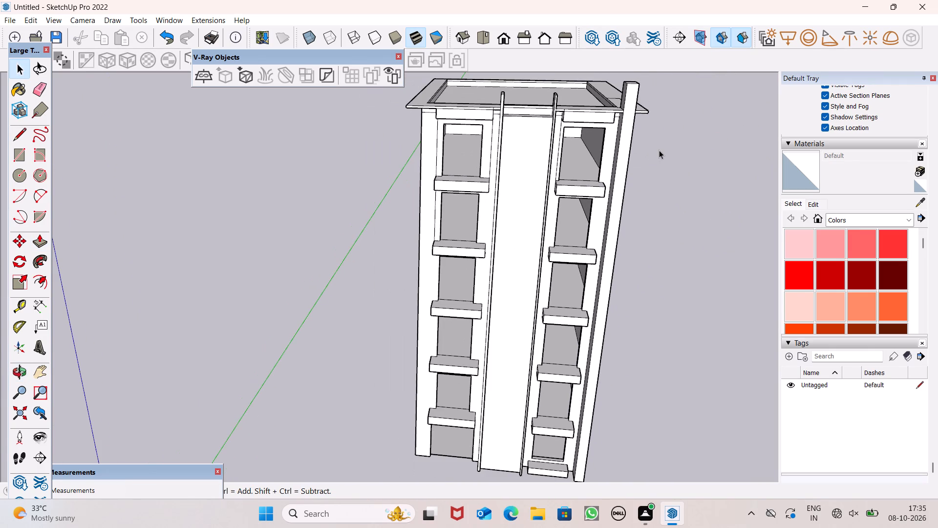
scroll(624, 145, "up", 4)
middle_click_drag(567, 224, 557, 238)
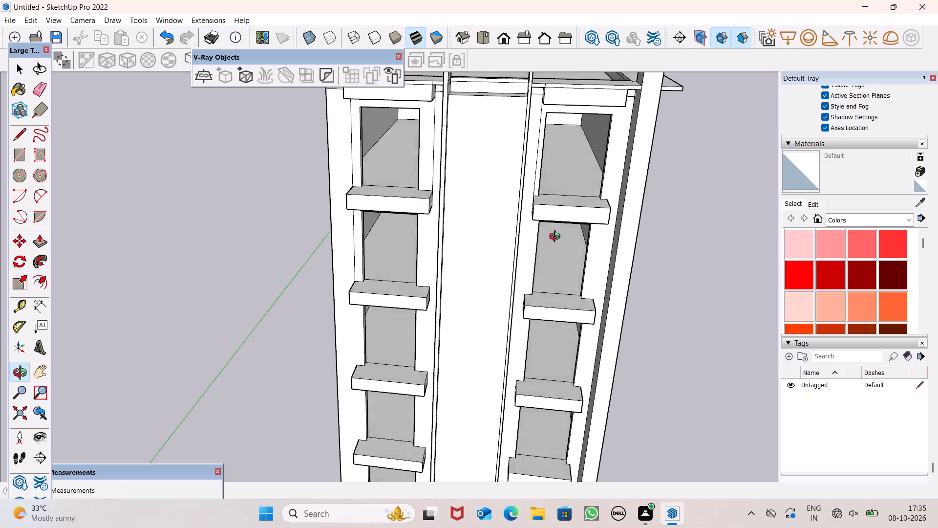
middle_click_drag(557, 238, 423, 264)
middle_click_drag(443, 222, 470, 238)
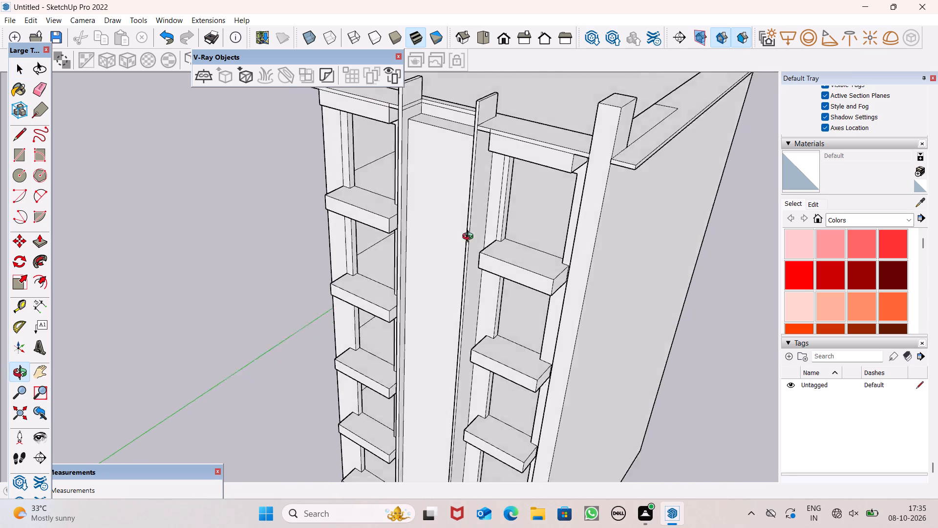
middle_click_drag(470, 238, 531, 242)
scroll(474, 193, "up", 6)
scroll(476, 200, "down", 4)
middle_click_drag(480, 220, 483, 225)
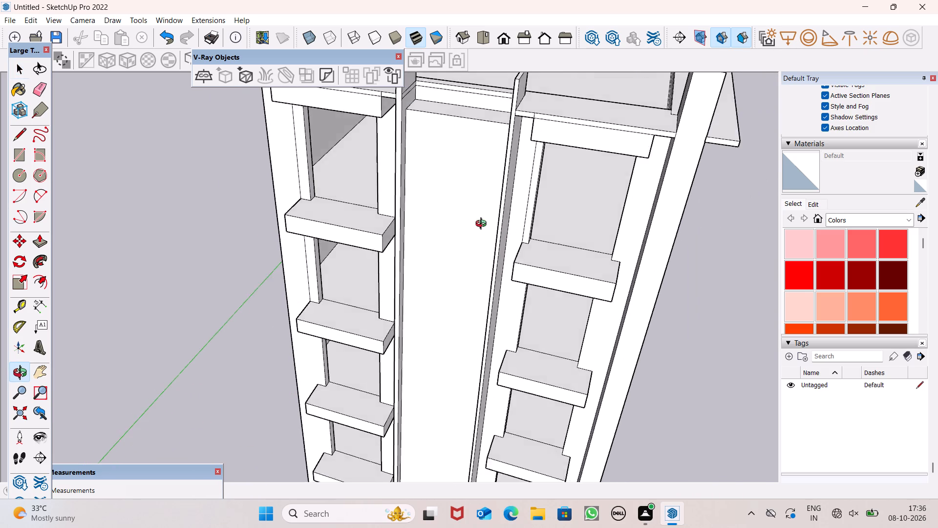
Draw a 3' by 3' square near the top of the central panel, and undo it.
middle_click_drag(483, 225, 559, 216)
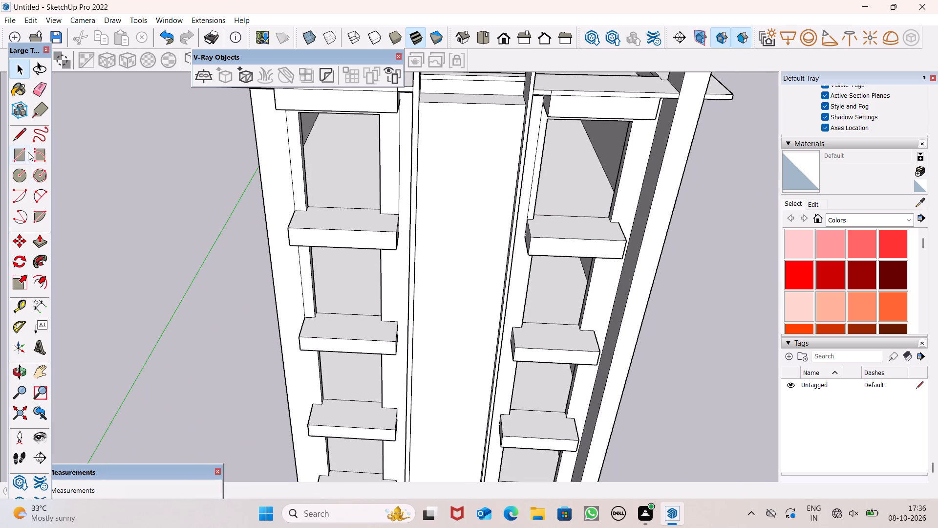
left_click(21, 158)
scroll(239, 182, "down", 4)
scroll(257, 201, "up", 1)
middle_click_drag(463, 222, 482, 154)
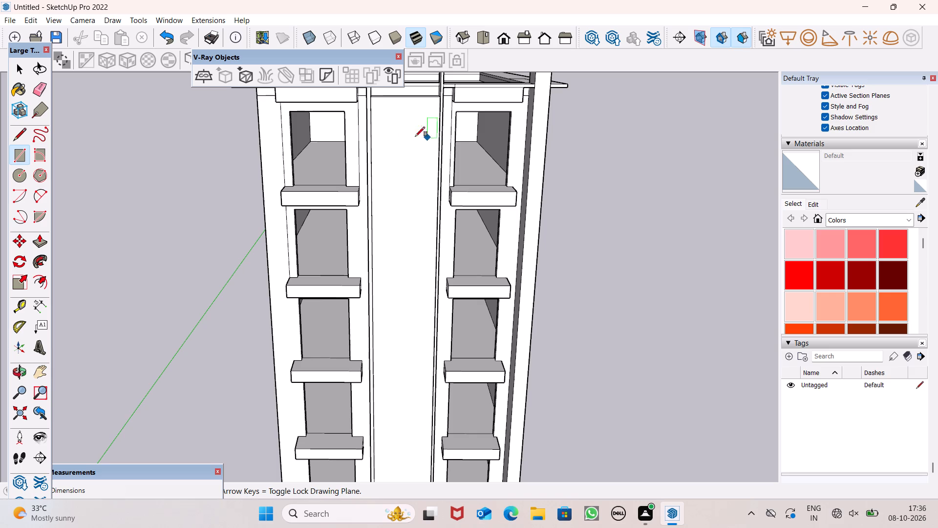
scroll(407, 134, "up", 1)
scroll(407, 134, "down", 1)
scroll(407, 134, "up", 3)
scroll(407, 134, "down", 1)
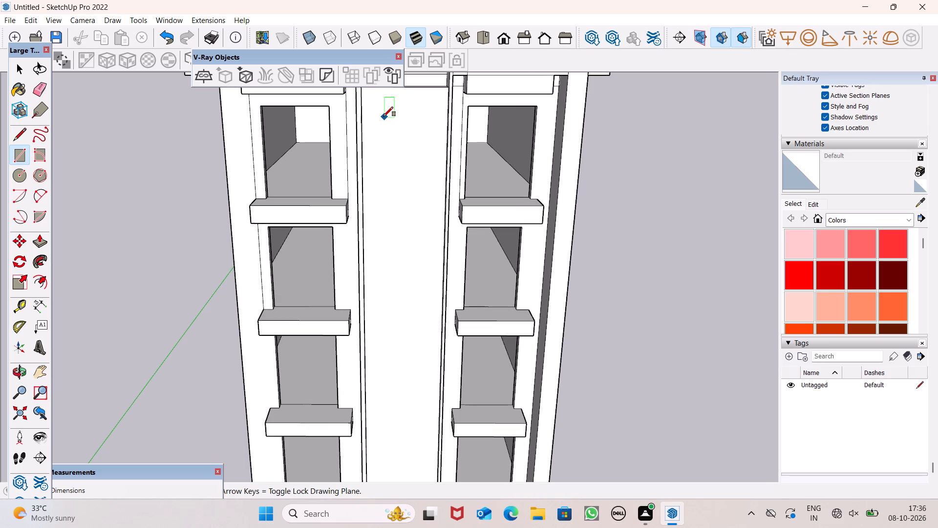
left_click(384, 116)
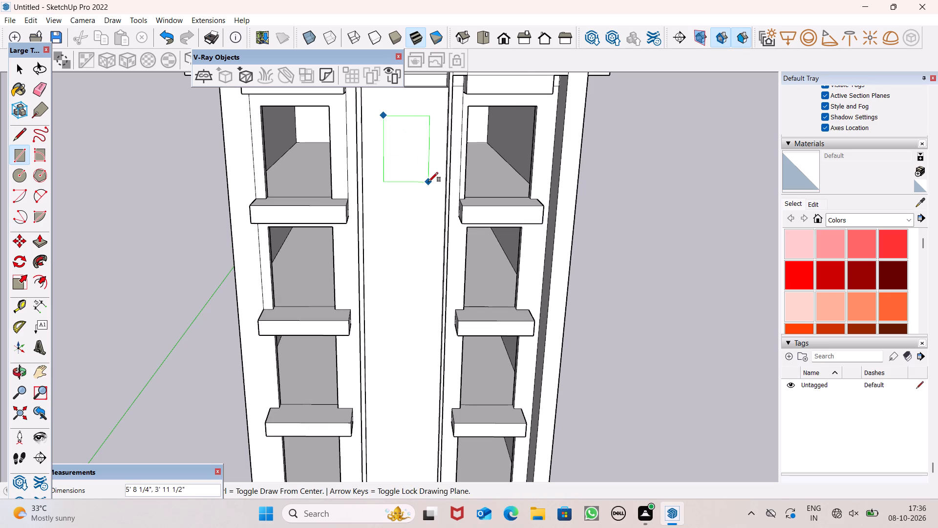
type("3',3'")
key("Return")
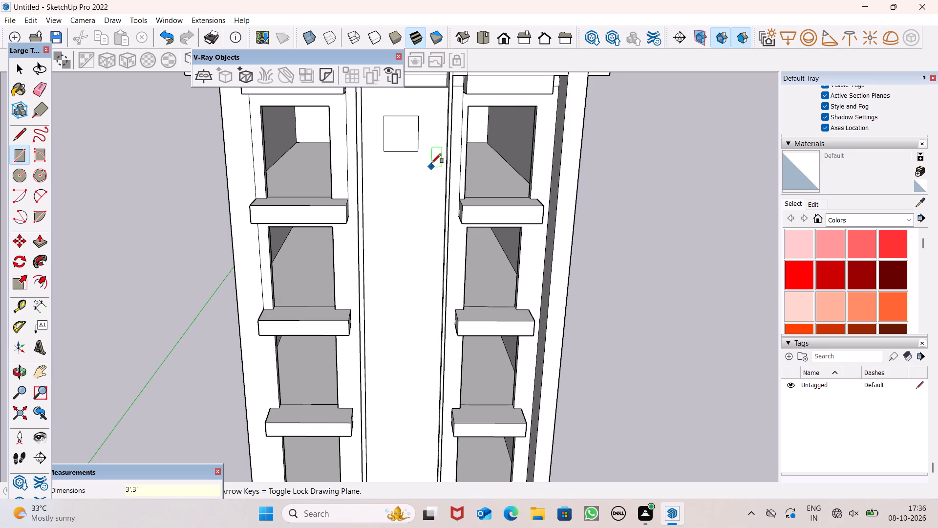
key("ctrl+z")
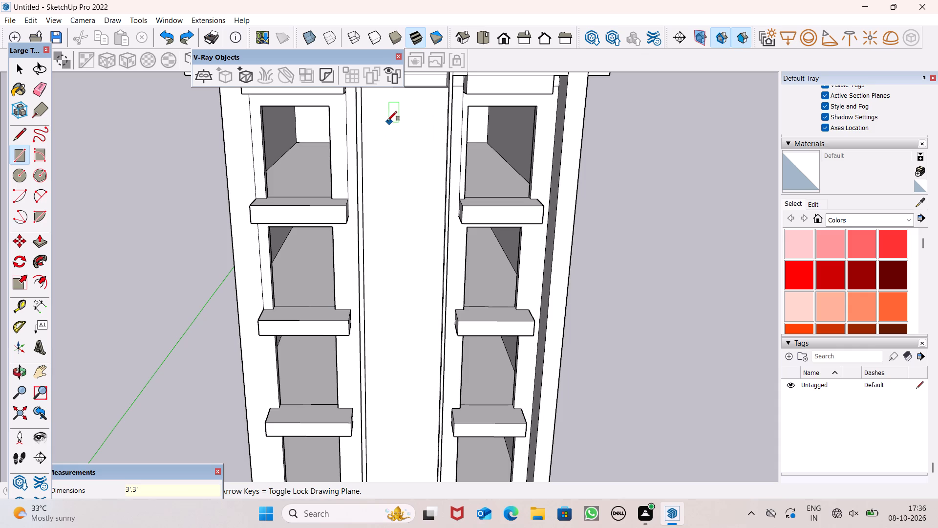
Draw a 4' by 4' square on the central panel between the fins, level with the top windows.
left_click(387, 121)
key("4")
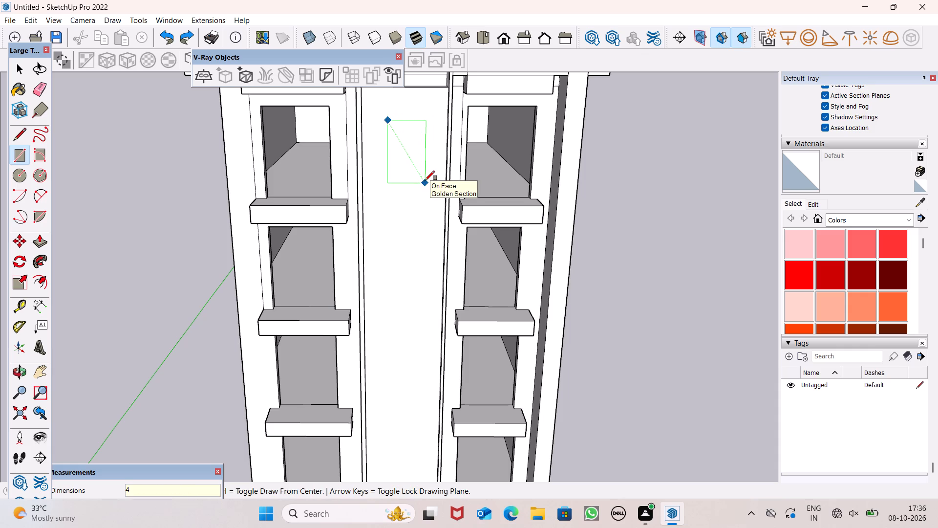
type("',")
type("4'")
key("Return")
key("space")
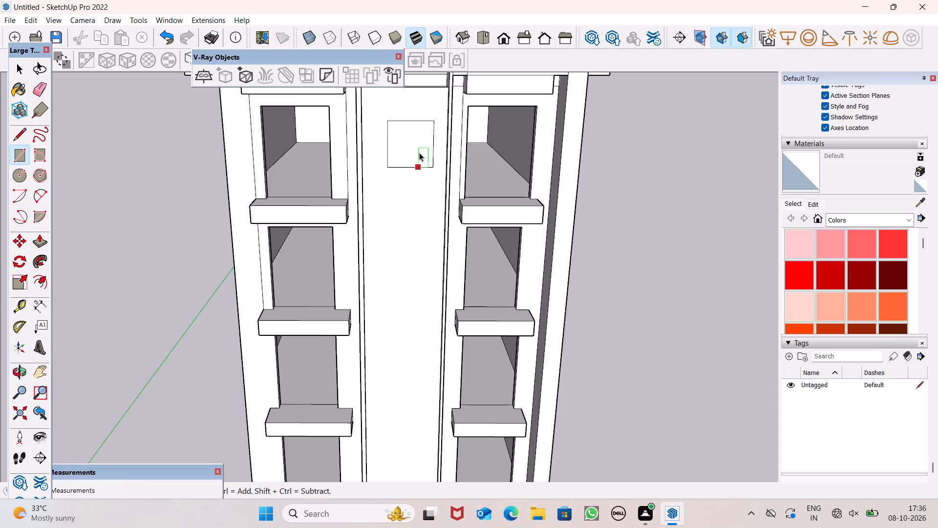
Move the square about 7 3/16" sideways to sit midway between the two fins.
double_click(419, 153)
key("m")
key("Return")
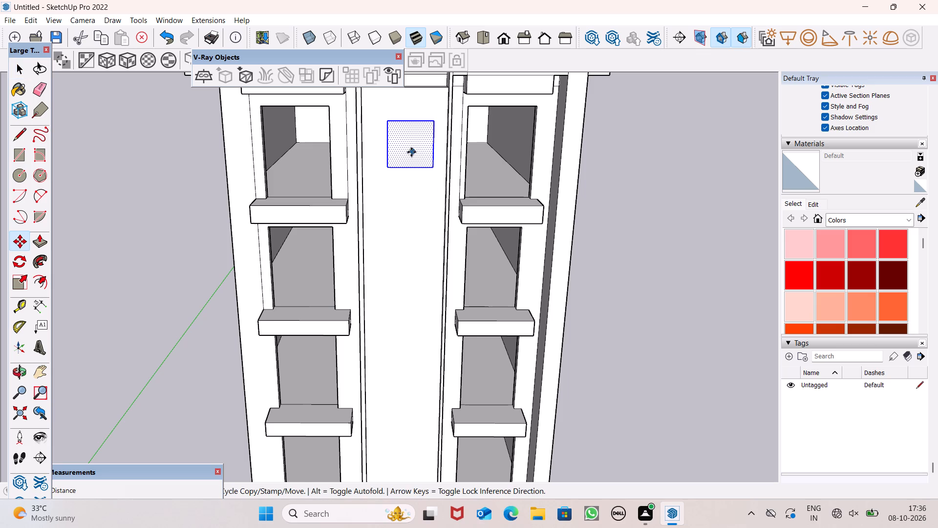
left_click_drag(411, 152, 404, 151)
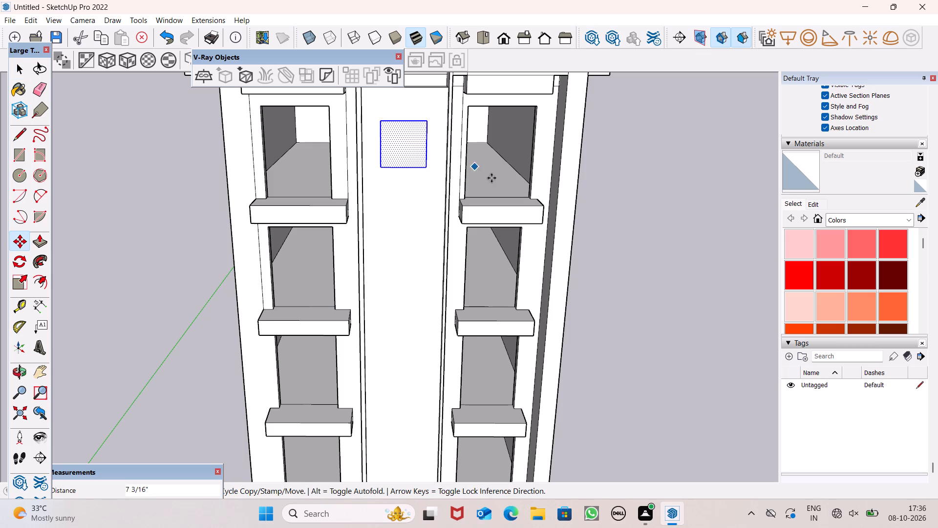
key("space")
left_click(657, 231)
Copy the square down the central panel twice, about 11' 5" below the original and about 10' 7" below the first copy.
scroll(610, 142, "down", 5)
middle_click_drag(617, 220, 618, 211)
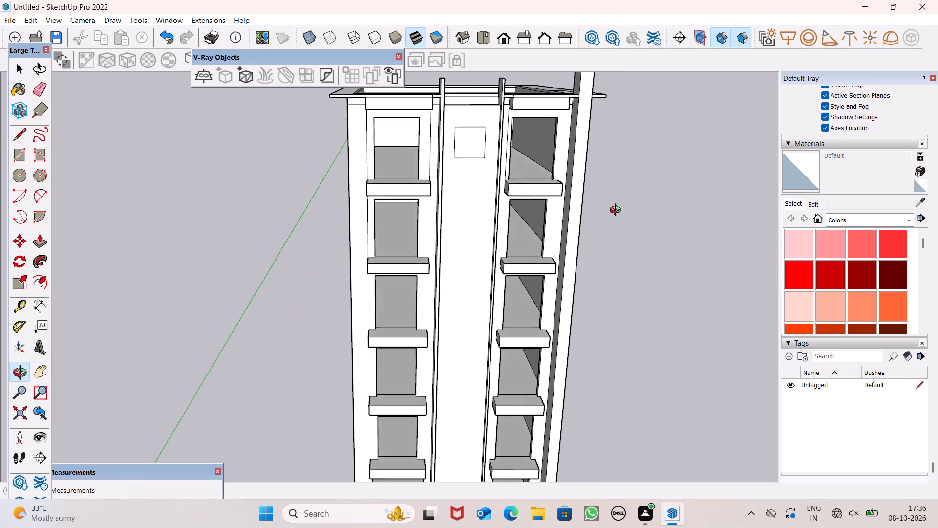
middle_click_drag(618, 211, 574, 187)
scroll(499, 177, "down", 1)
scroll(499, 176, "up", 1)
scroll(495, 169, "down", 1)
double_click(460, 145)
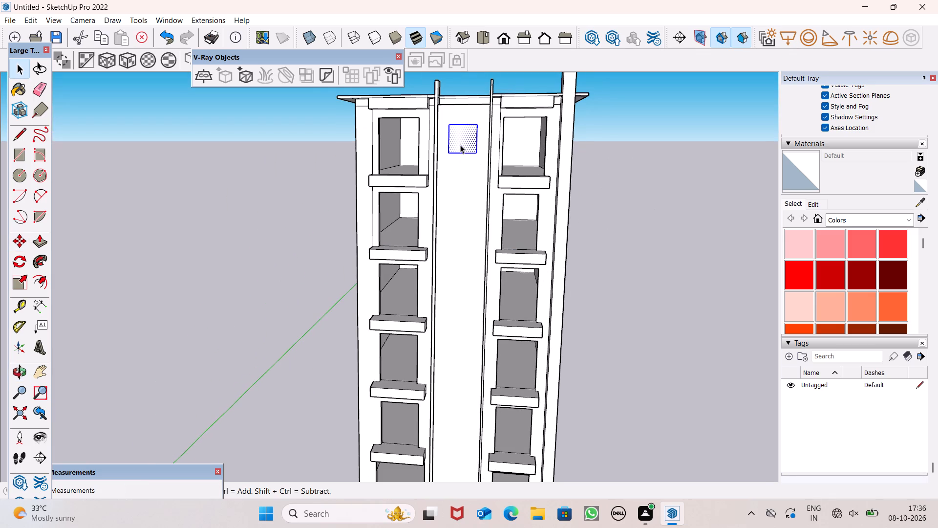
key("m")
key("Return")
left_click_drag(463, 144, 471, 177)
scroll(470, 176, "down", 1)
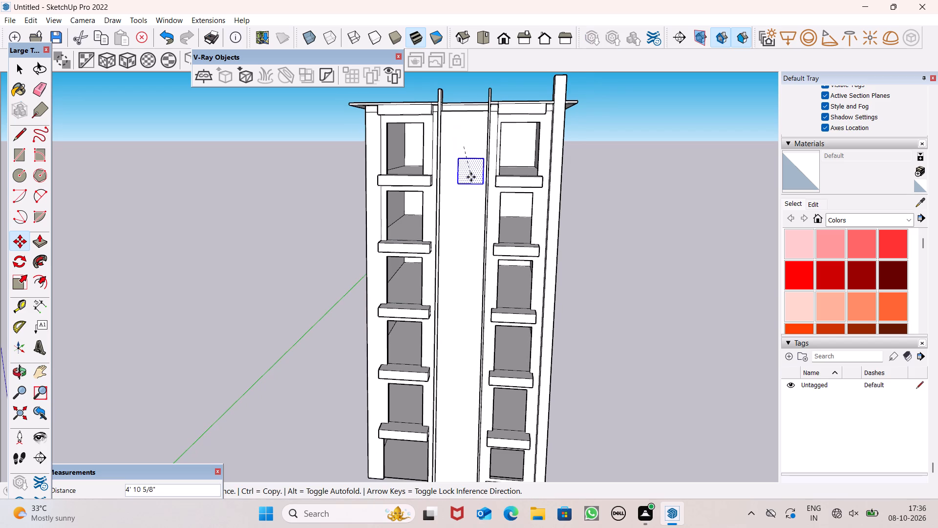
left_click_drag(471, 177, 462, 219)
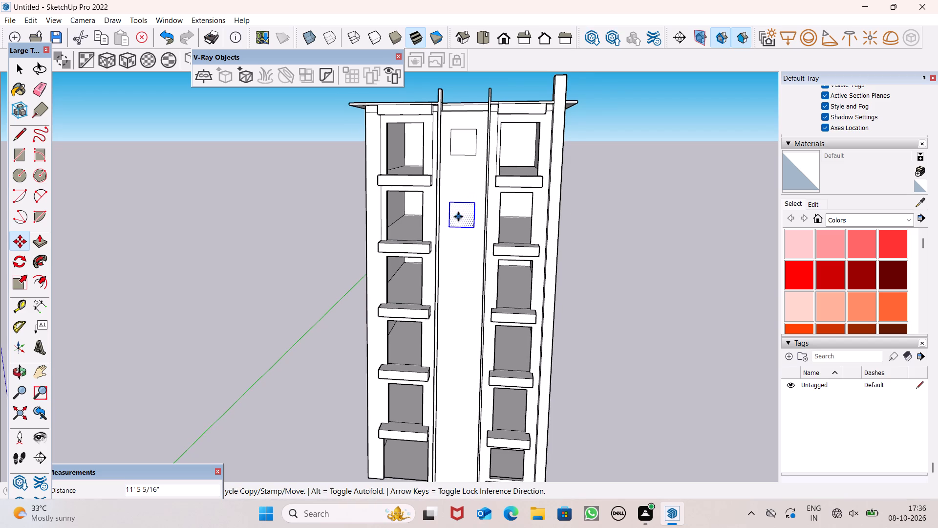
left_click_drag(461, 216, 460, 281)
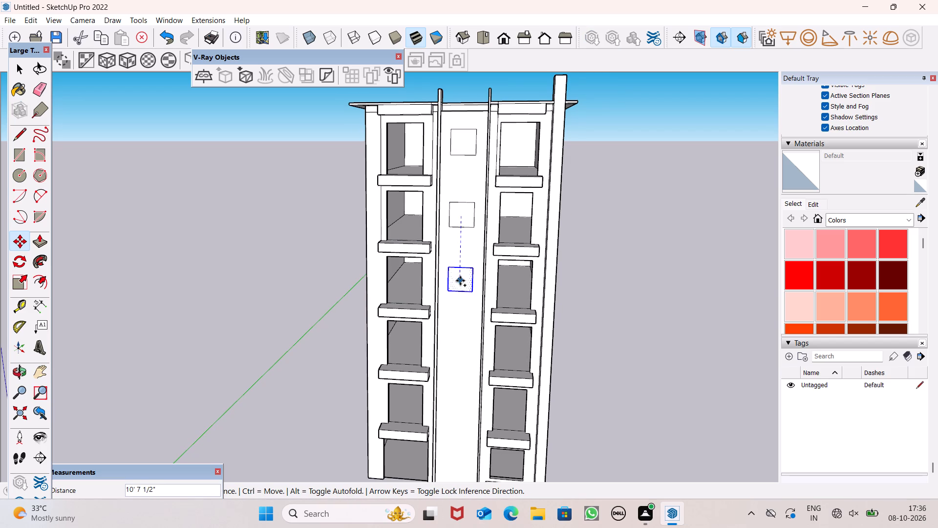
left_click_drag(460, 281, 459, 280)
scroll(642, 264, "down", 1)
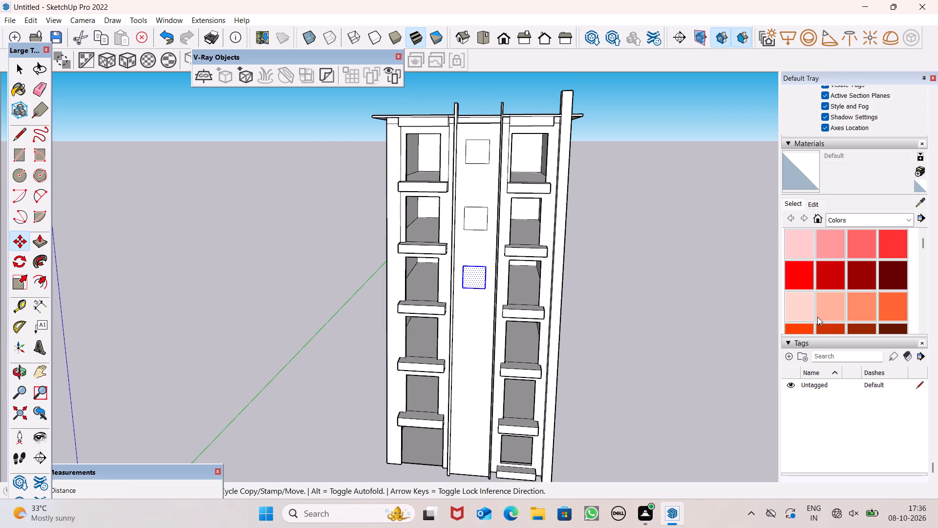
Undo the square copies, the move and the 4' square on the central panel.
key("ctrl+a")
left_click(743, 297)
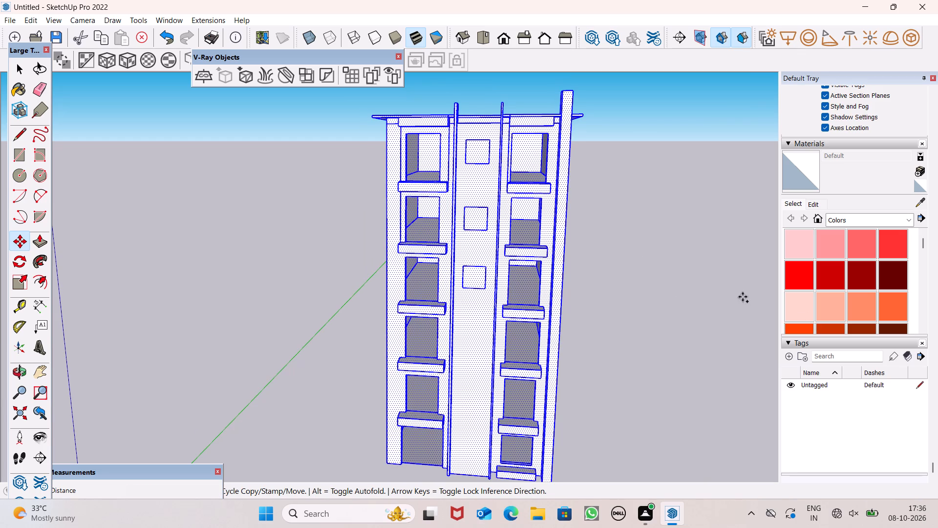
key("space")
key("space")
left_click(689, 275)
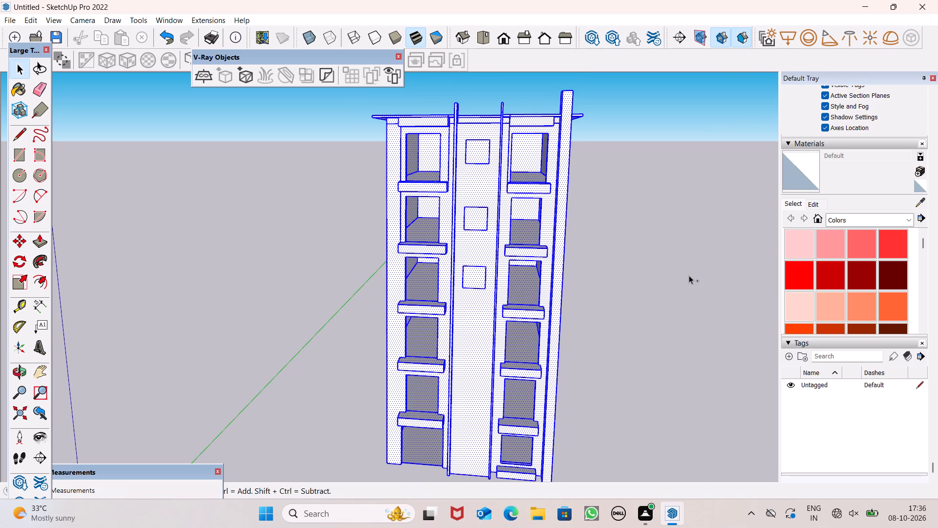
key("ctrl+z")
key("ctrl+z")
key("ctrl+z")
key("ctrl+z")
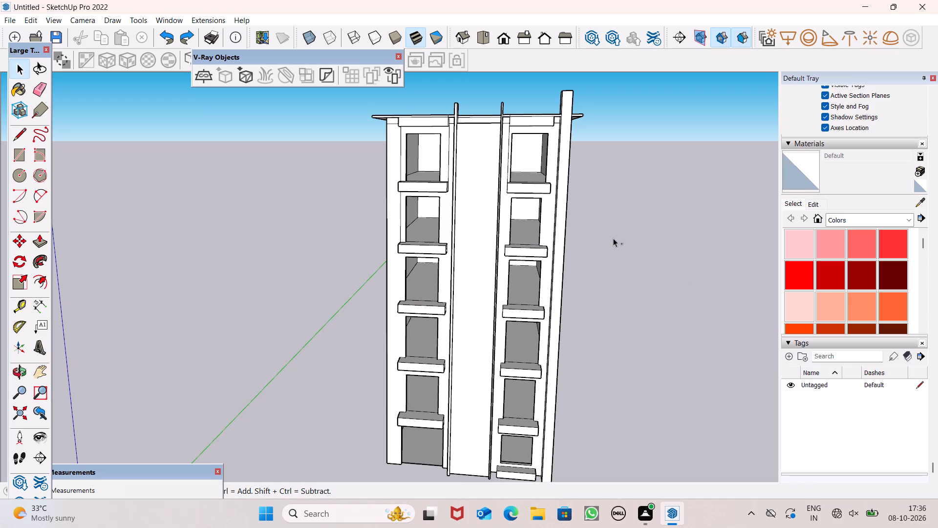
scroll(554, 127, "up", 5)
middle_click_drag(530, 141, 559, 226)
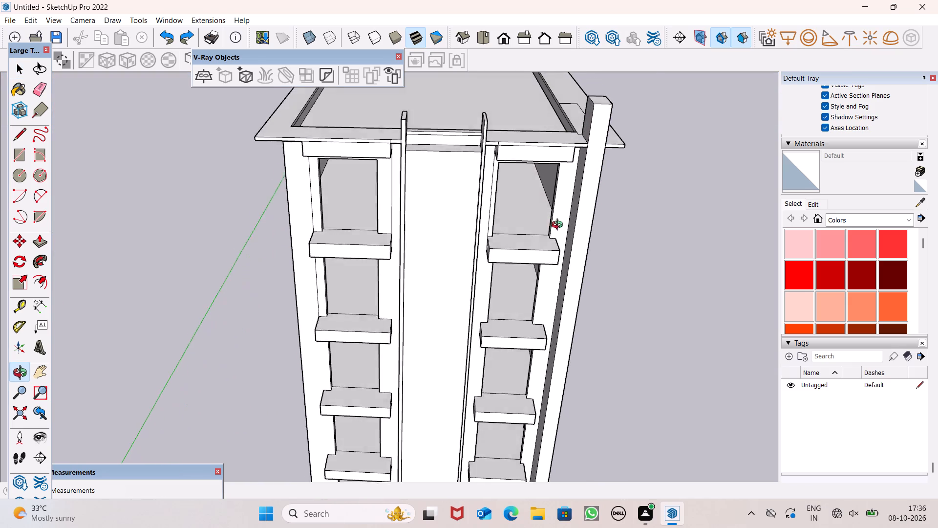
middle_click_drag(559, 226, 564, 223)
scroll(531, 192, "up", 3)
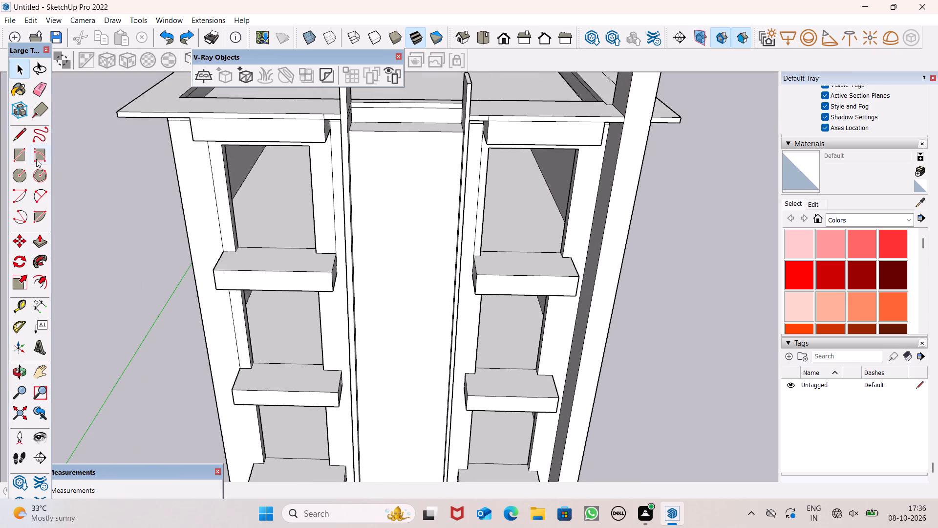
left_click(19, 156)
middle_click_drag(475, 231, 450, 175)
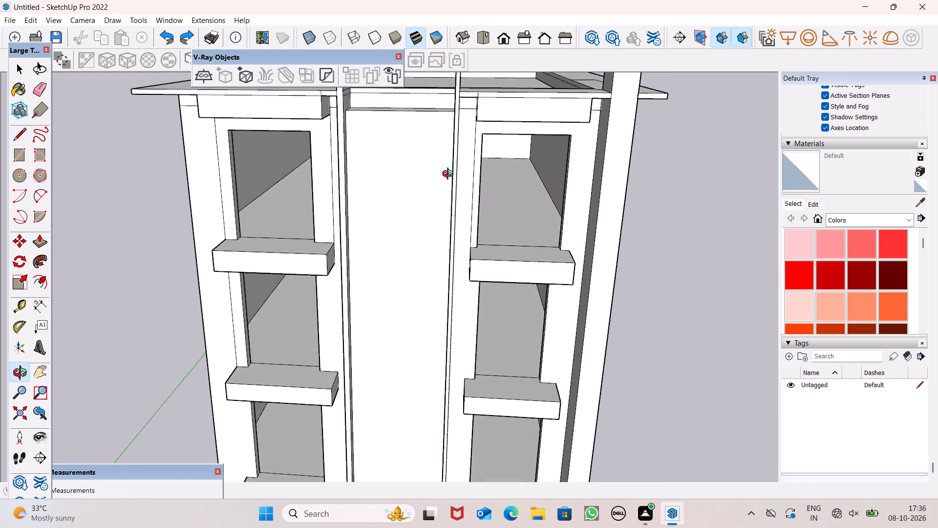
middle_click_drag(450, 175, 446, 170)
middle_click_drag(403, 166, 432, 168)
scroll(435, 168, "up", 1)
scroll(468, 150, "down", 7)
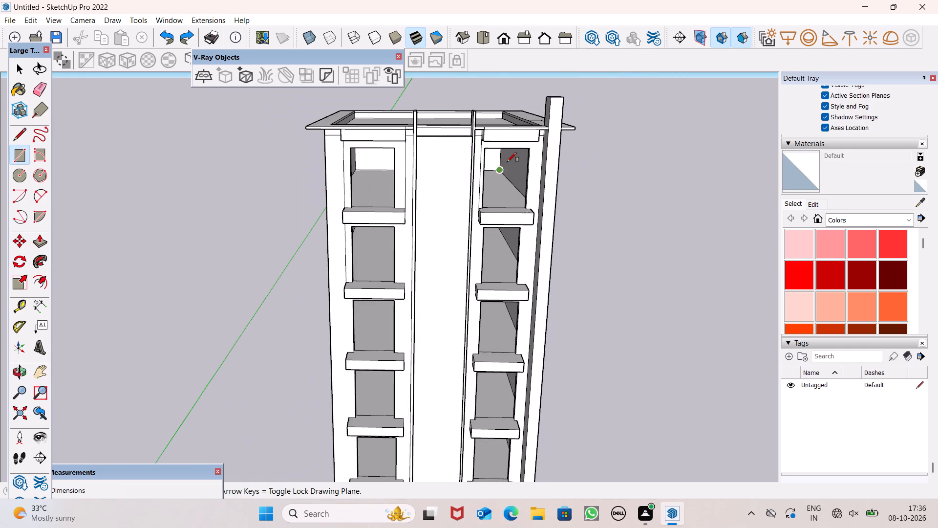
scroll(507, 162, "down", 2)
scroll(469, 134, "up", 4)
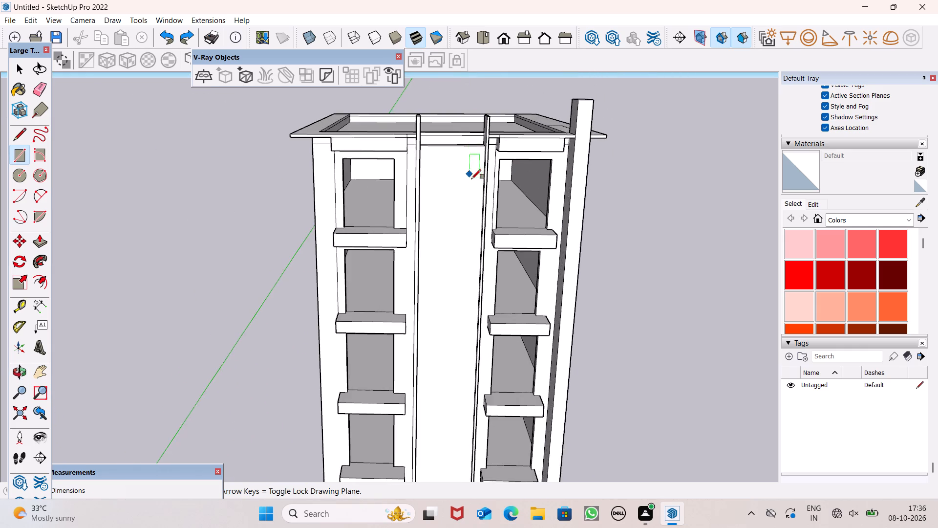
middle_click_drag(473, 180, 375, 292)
Push/Pull the central panel's top face upward past the roof edge to about 2' 11" above the fin tops.
left_click(42, 244)
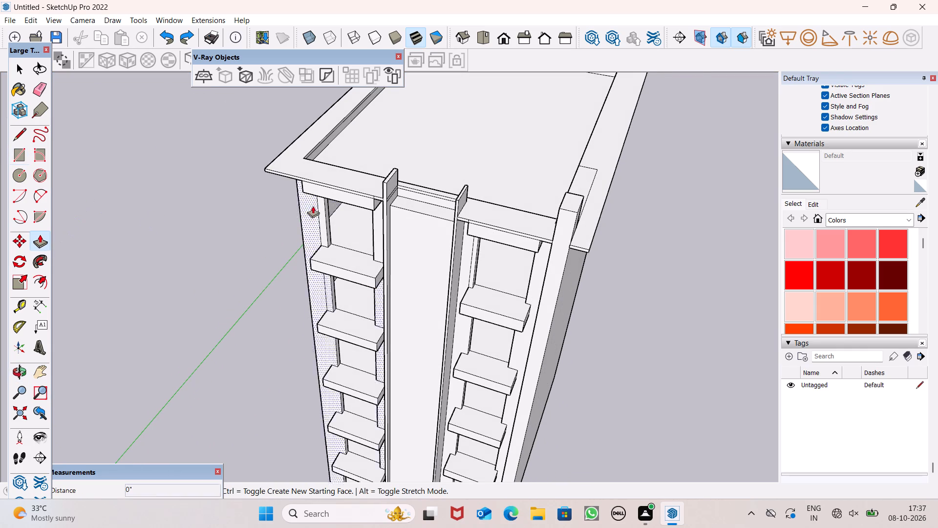
scroll(408, 184, "up", 5)
left_click_drag(412, 220, 419, 171)
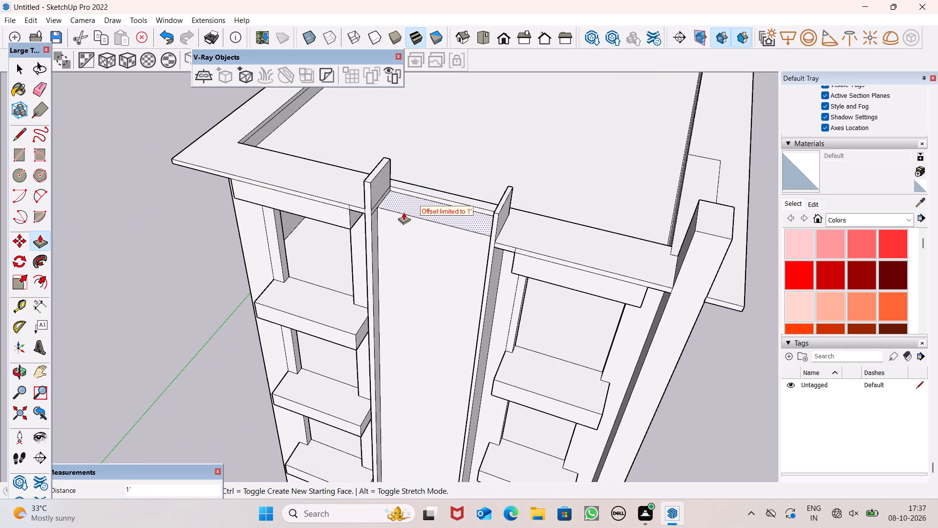
left_click_drag(405, 205, 406, 183)
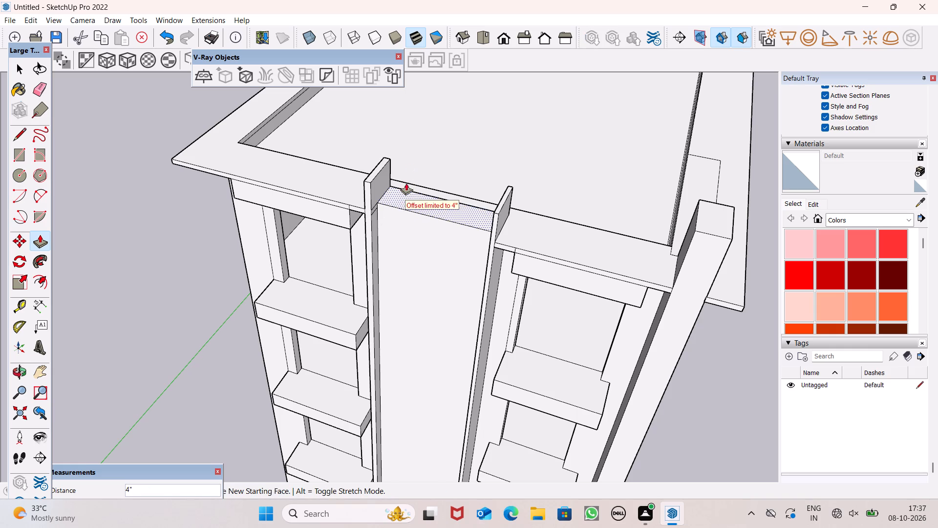
left_click_drag(406, 183, 406, 173)
left_click_drag(411, 197, 419, 151)
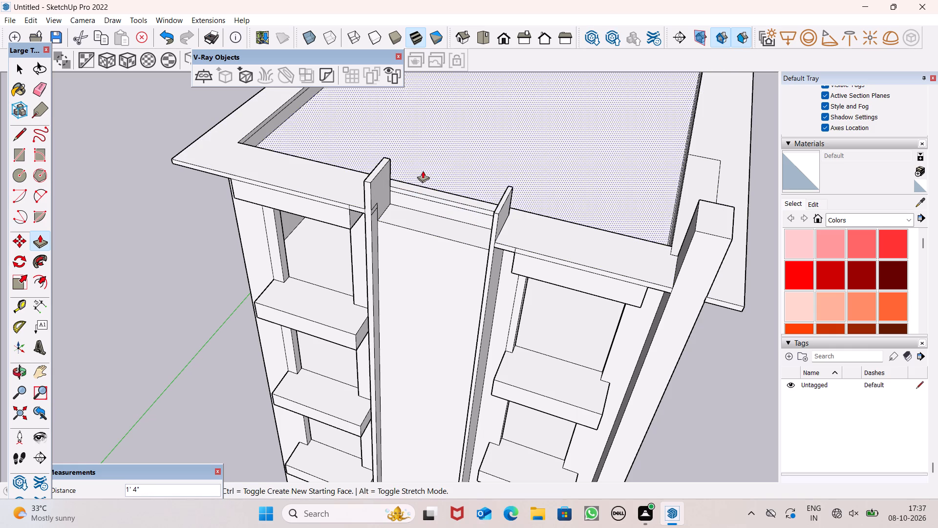
left_click_drag(413, 220, 426, 150)
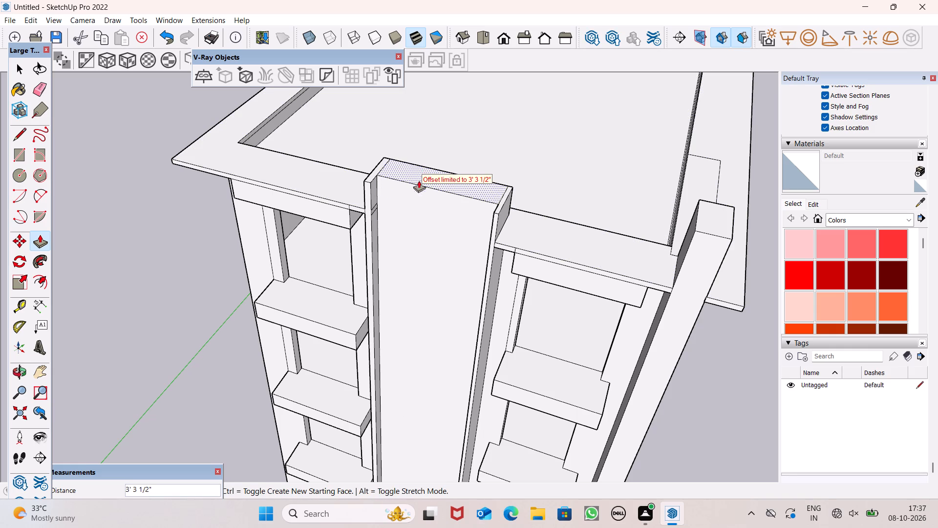
left_click_drag(424, 171, 434, 126)
Push/Pull the central panel's top face up by about another 8 3/16".
scroll(457, 176, "down", 5)
middle_click_drag(512, 242, 585, 135)
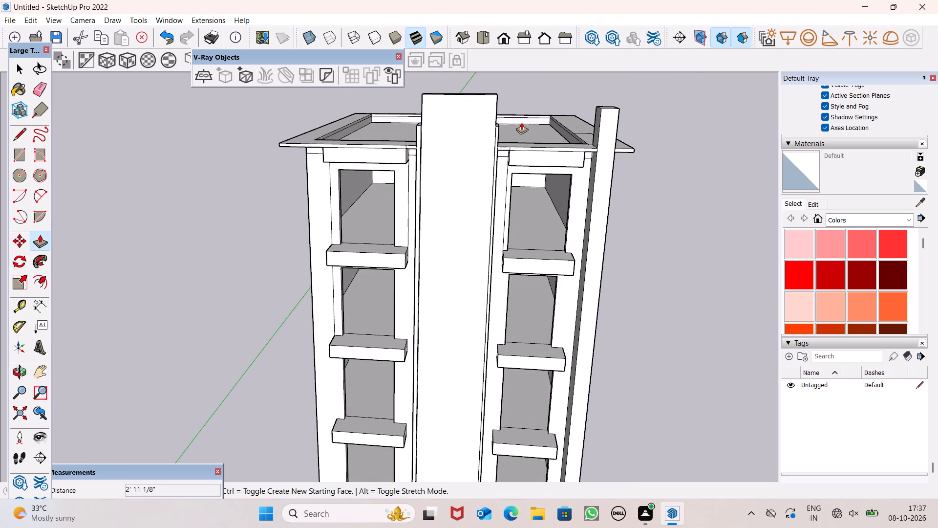
middle_click_drag(530, 122, 517, 203)
scroll(495, 126, "up", 3)
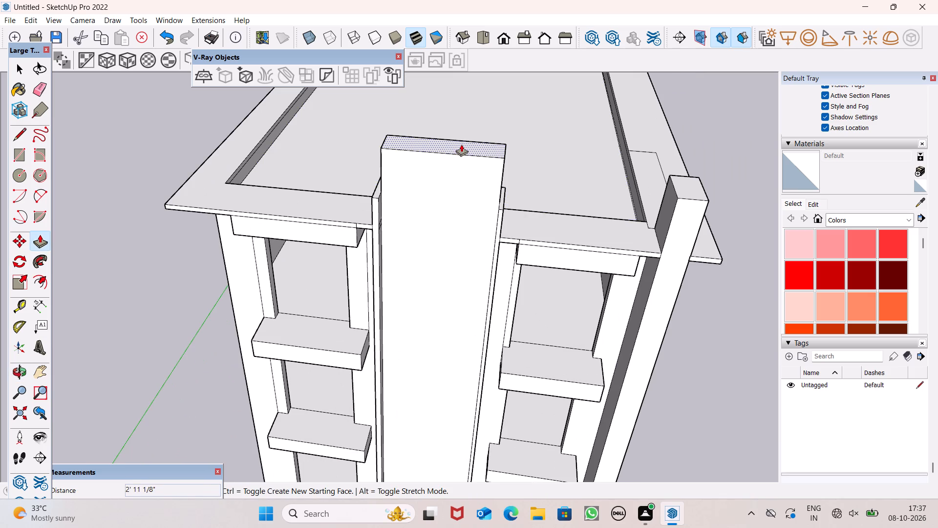
left_click_drag(461, 144, 468, 134)
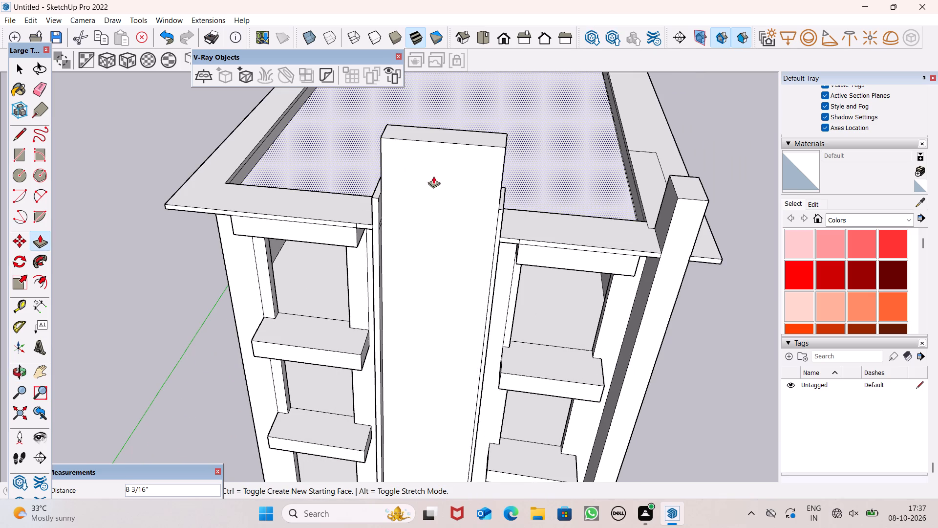
Push/Pull the top of the left fin up about 3' 7 5/16", level with the top of the central panel.
middle_click_drag(434, 176, 451, 332)
scroll(408, 265, "up", 5)
left_click_drag(362, 278, 370, 262)
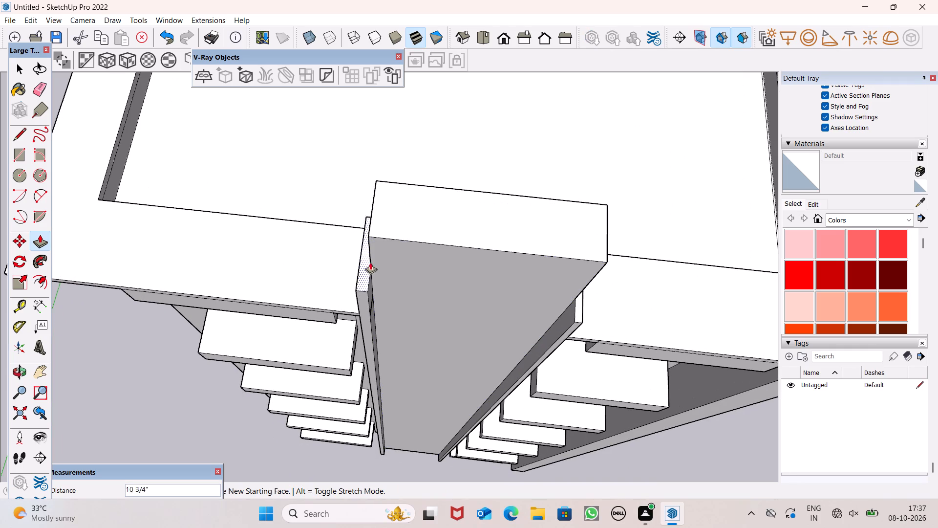
left_click_drag(370, 262, 387, 231)
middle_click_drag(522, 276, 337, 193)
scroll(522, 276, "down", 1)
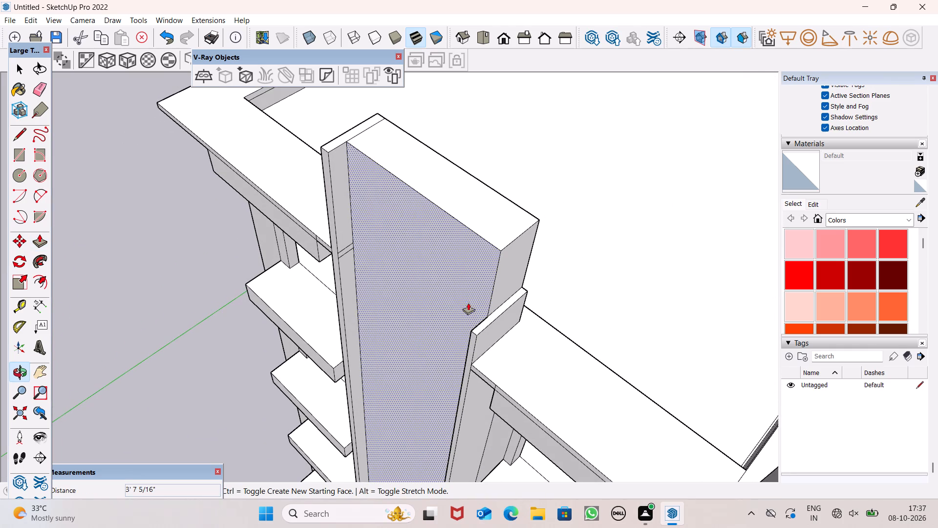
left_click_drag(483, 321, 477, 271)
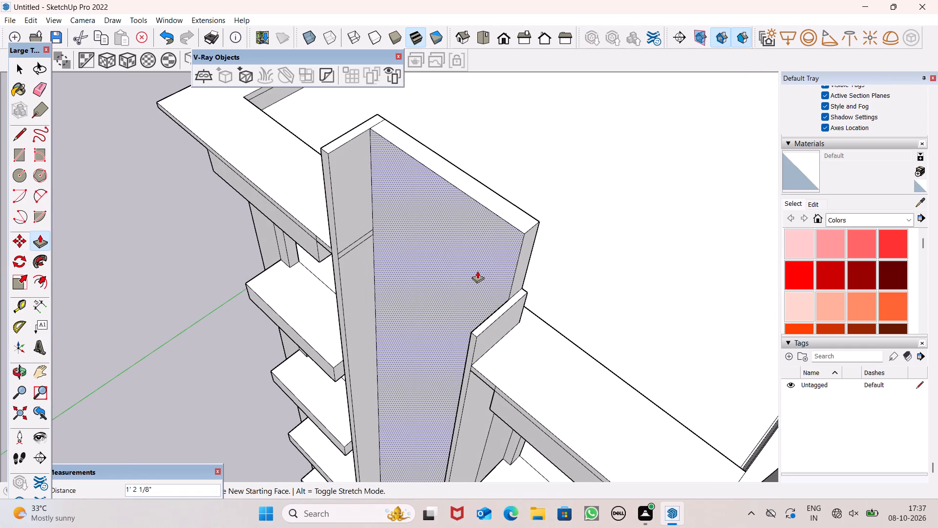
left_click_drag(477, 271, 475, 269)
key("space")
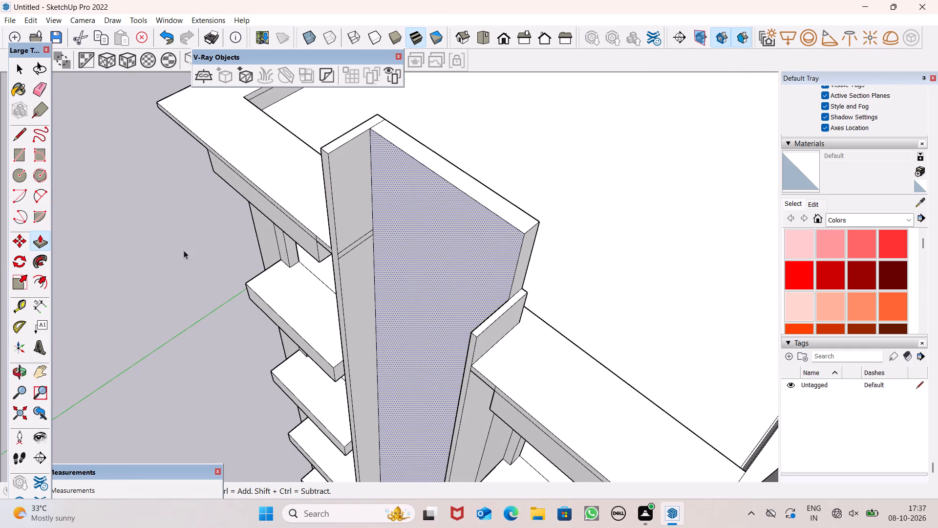
Push/Pull the top of the right fin up, level with the top of the central panel.
left_click(40, 242)
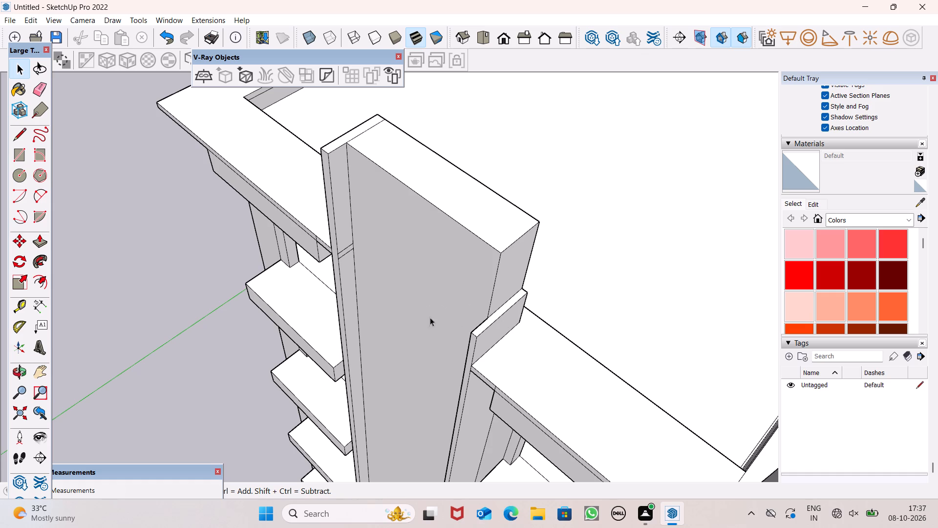
left_click(28, 248)
left_click(37, 242)
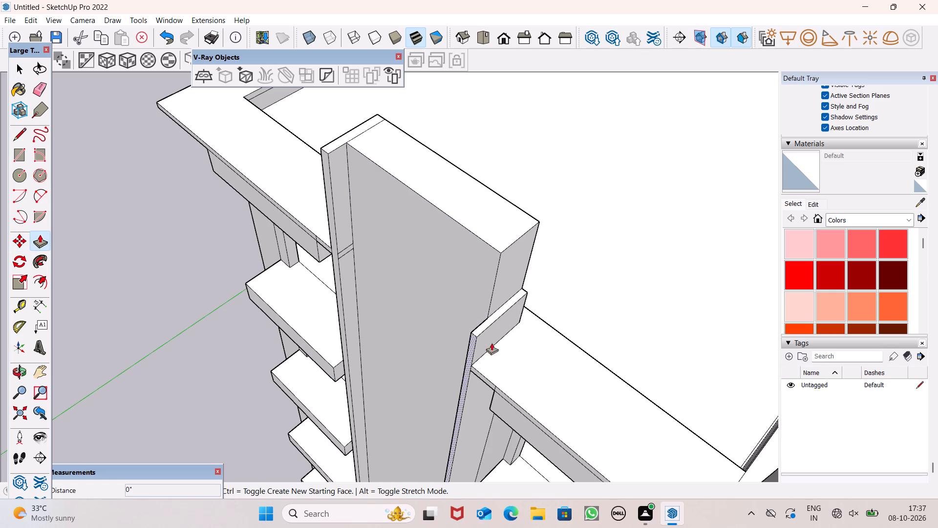
left_click_drag(478, 332, 469, 231)
key("space")
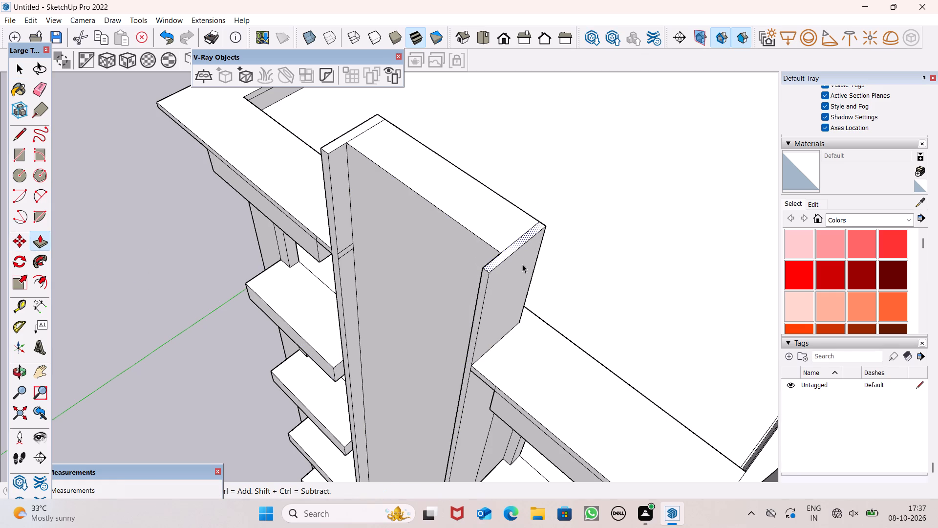
Examine the tower's front and the raised central panel and fins from above and from ground level.
scroll(576, 269, "down", 2)
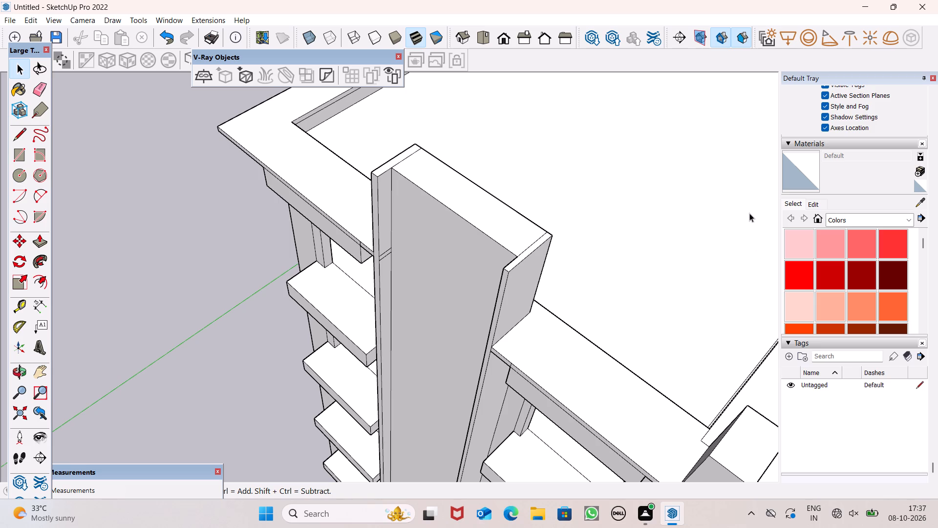
scroll(535, 194, "down", 3)
scroll(535, 195, "up", 1)
scroll(535, 195, "down", 3)
middle_click_drag(559, 274, 700, 160)
scroll(631, 156, "down", 6)
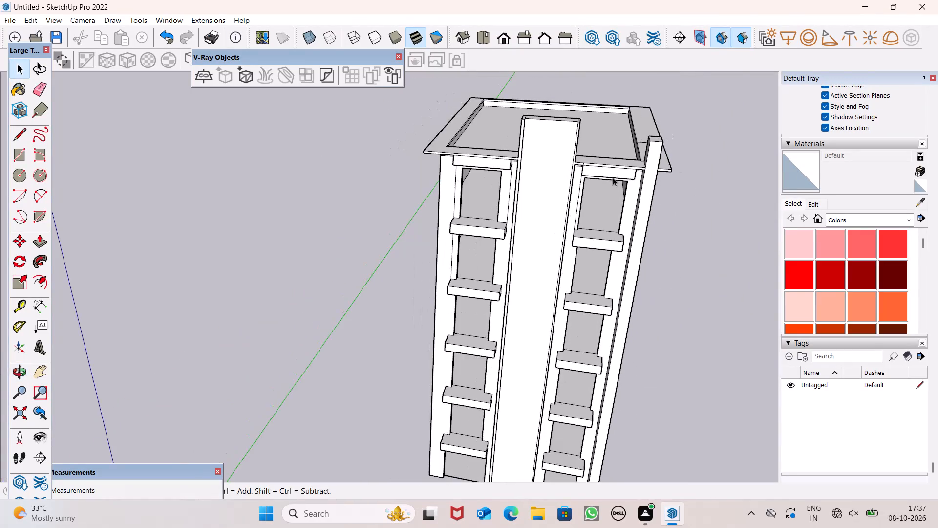
middle_click_drag(611, 183, 623, 145)
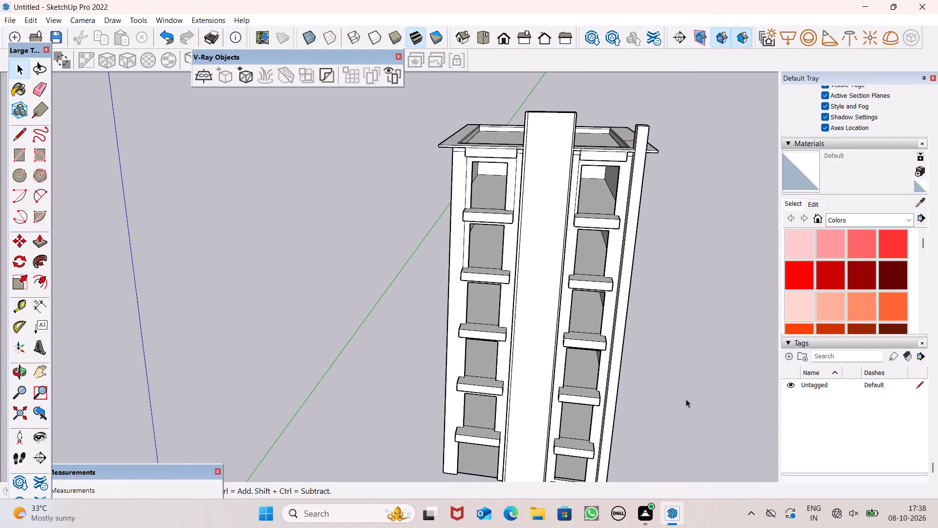
middle_click_drag(599, 411, 657, 341)
scroll(589, 285, "down", 5)
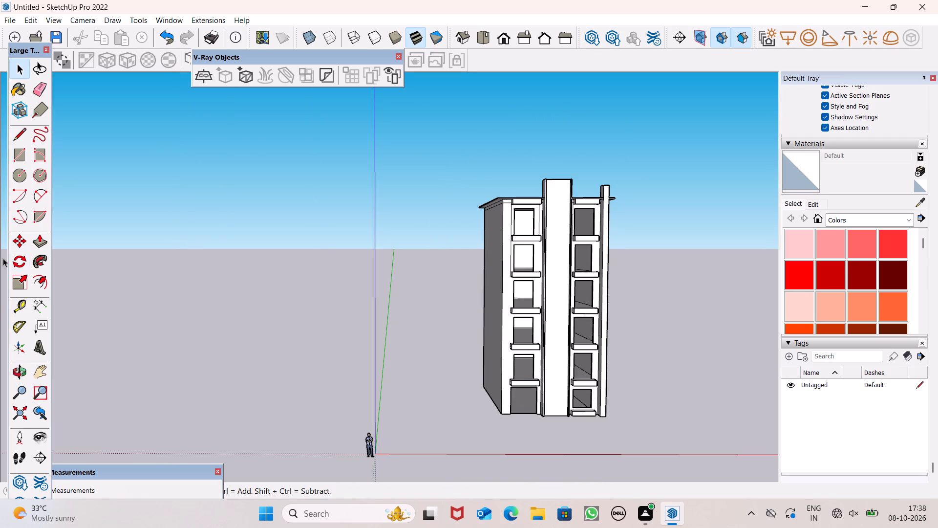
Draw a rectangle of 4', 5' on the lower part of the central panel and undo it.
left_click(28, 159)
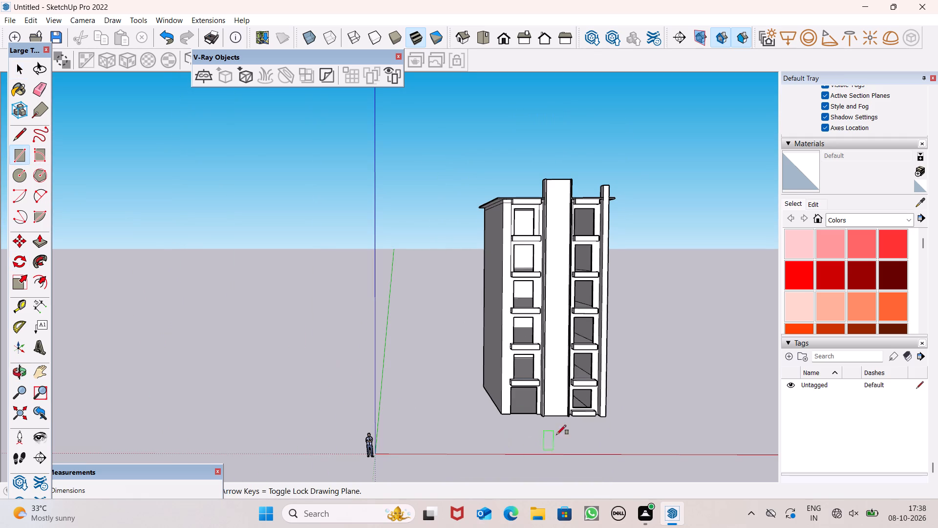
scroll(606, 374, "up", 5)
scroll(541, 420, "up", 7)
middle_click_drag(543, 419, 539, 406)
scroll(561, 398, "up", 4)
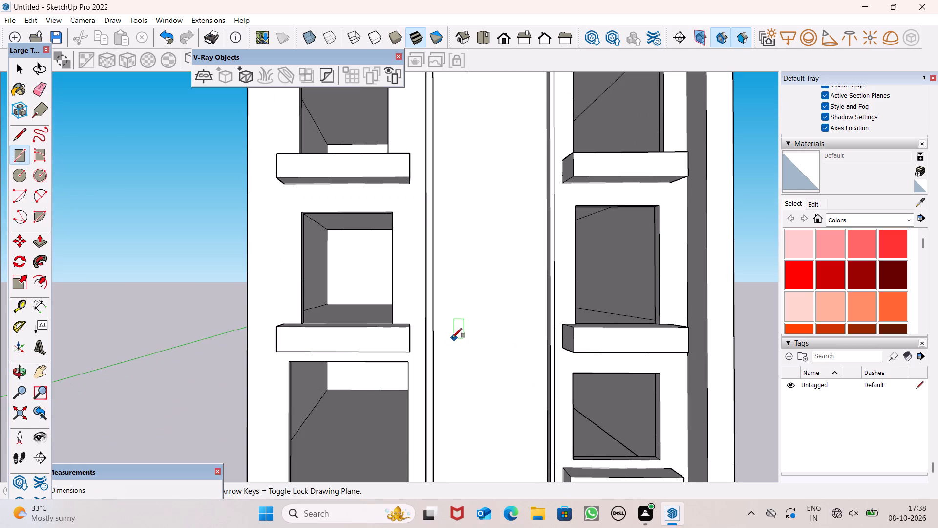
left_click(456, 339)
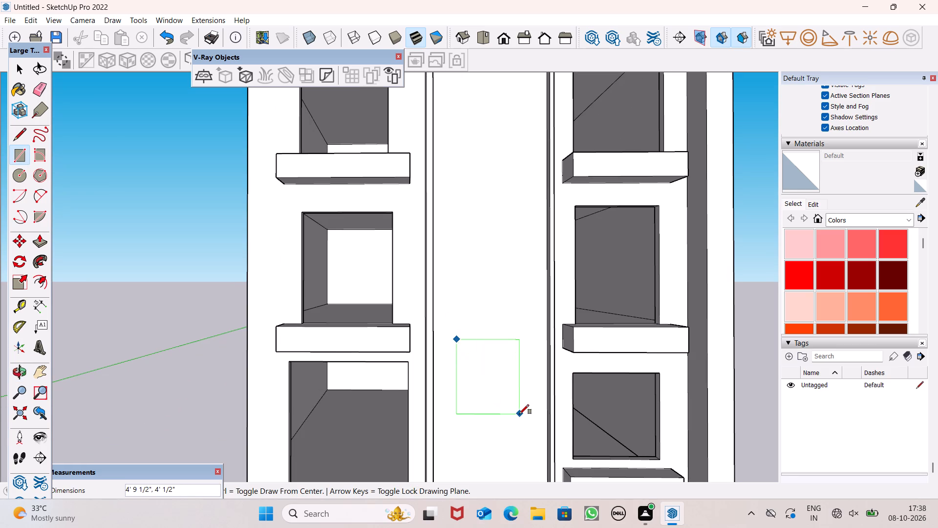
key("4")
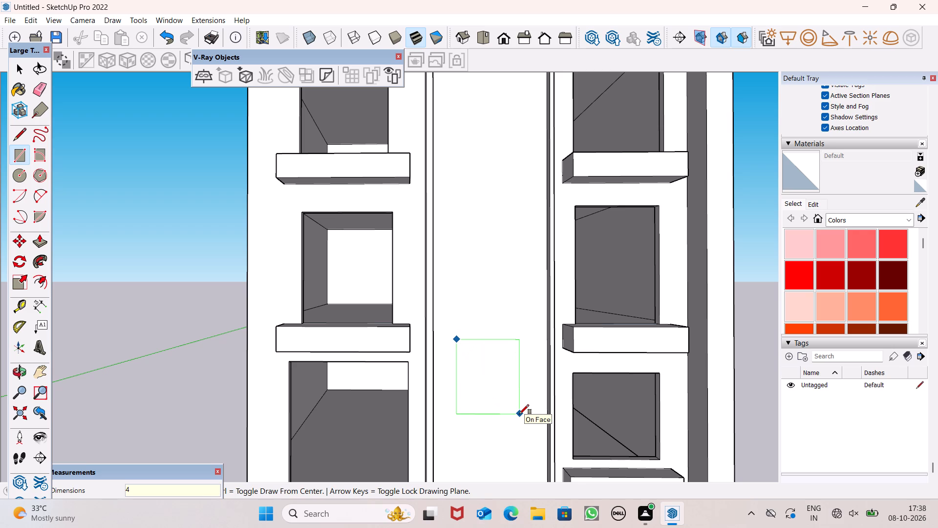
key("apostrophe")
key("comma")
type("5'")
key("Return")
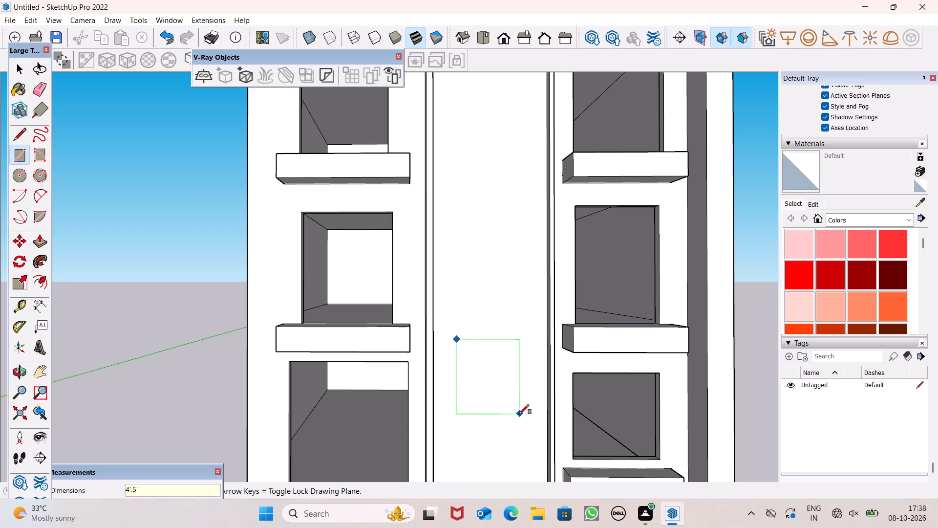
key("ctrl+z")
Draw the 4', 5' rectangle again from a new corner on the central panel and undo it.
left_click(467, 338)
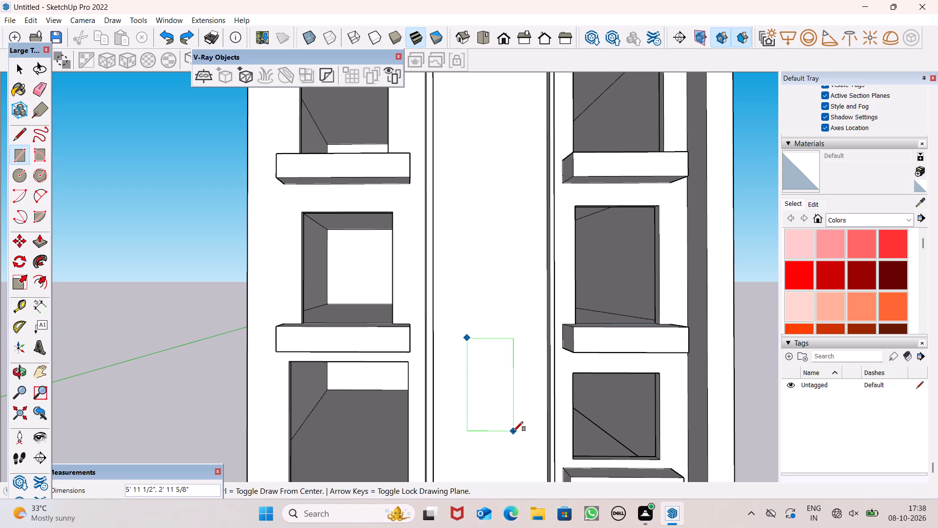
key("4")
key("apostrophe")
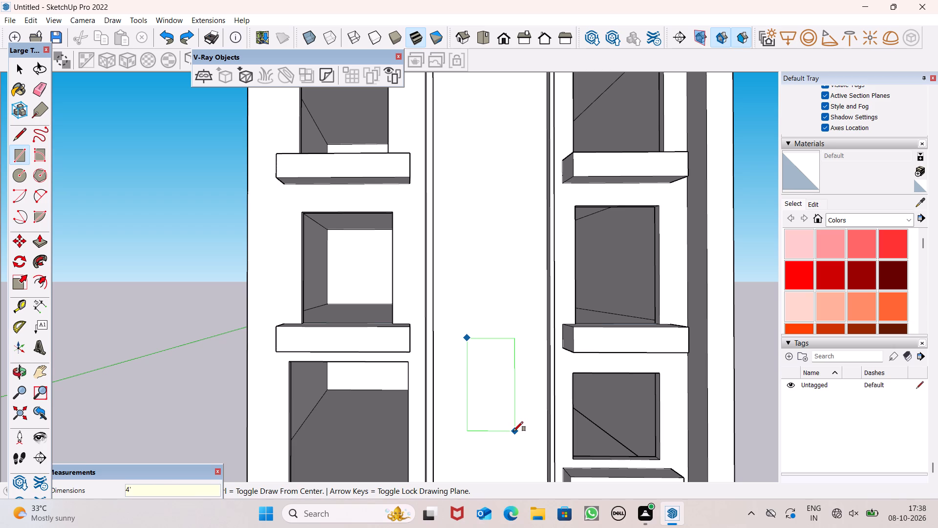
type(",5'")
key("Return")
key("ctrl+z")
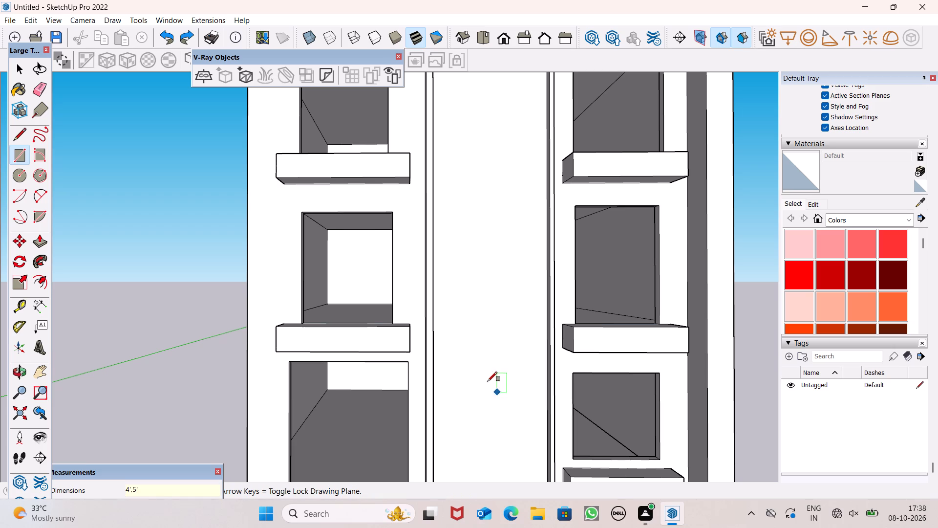
Draw a rectangle 5' high by 4' wide on the lower part of the central panel.
left_click(453, 344)
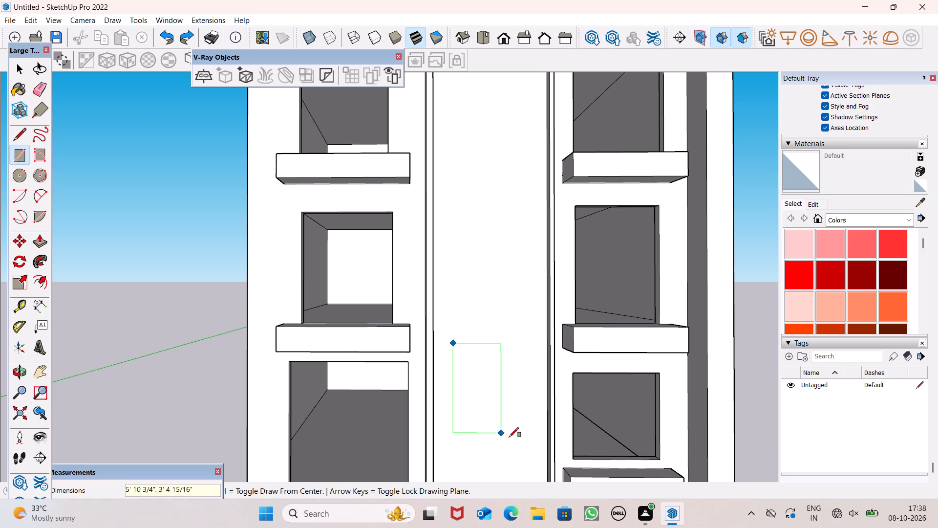
type("5'.")
key("BackSpace")
key("comma")
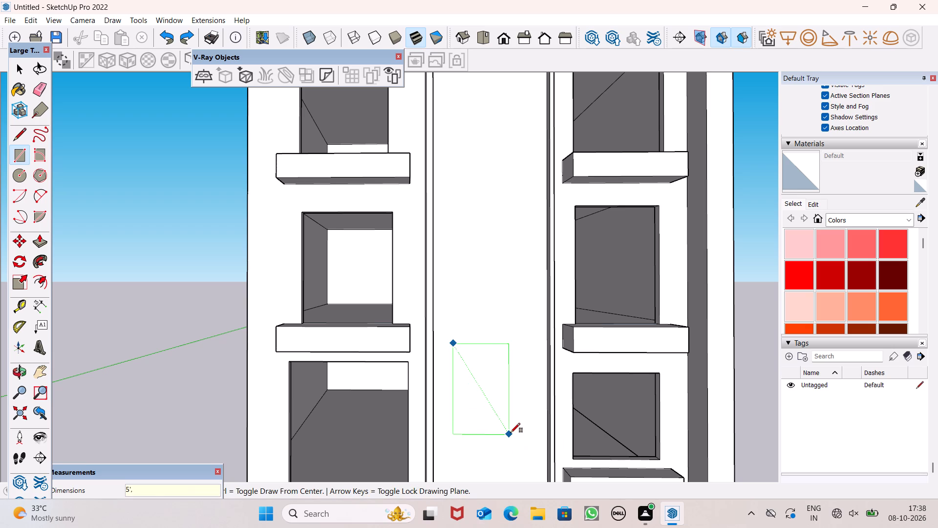
type("4'")
key("Return")
key("space")
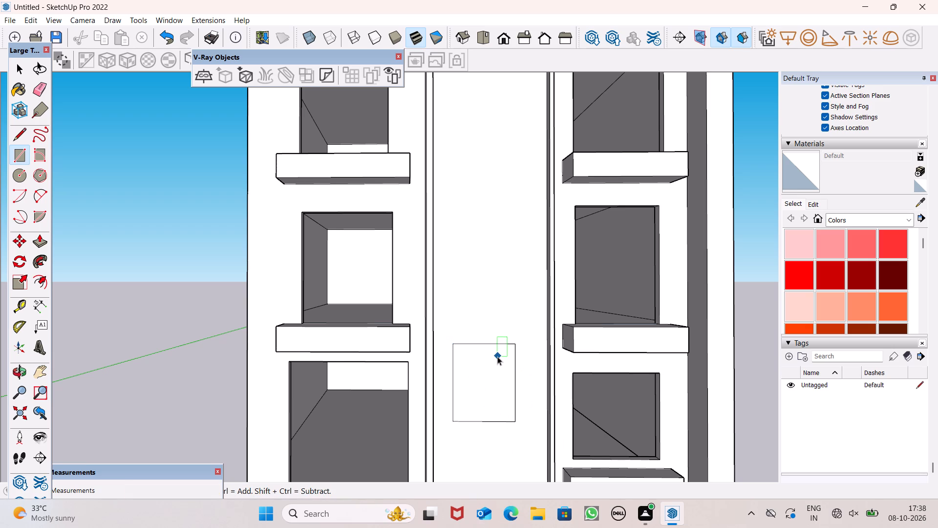
Move the rectangle with its face up the central panel by a little over 2'.
scroll(497, 325, "down", 7)
scroll(551, 325, "down", 3)
middle_click_drag(561, 351, 544, 391)
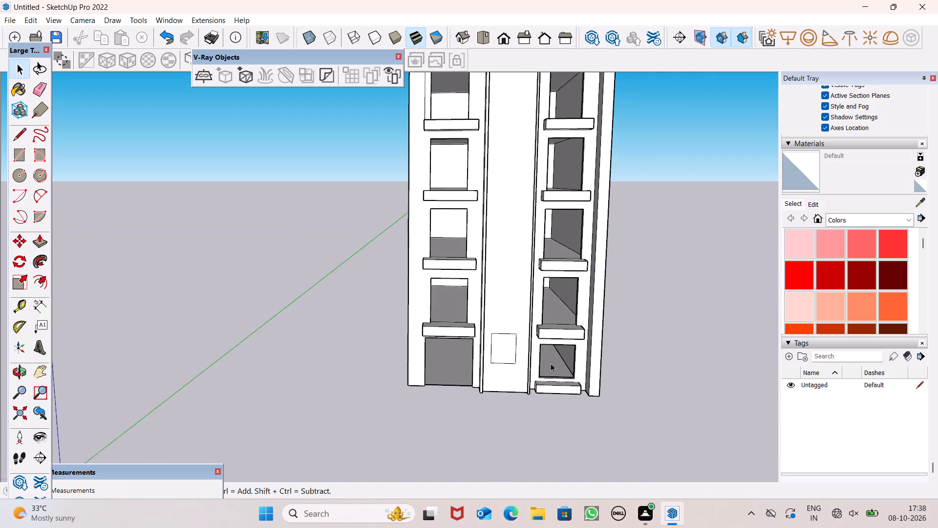
scroll(560, 357, "up", 7)
double_click(415, 352)
key("m")
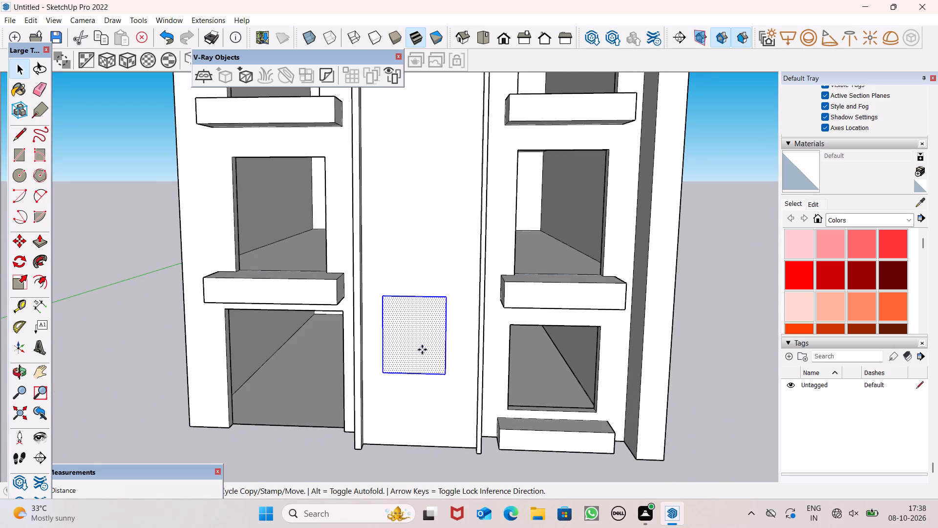
key("Return")
left_click_drag(425, 344, 427, 309)
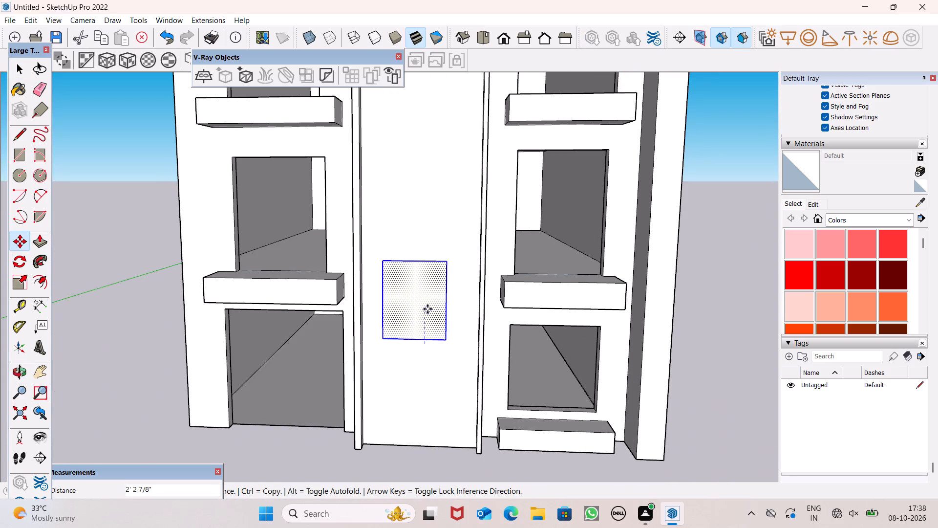
left_click_drag(427, 309, 432, 304)
key("space")
left_click(700, 344)
Copy the rectangle straight up the central panel to one storey higher.
scroll(555, 333, "down", 6)
scroll(567, 163, "down", 10)
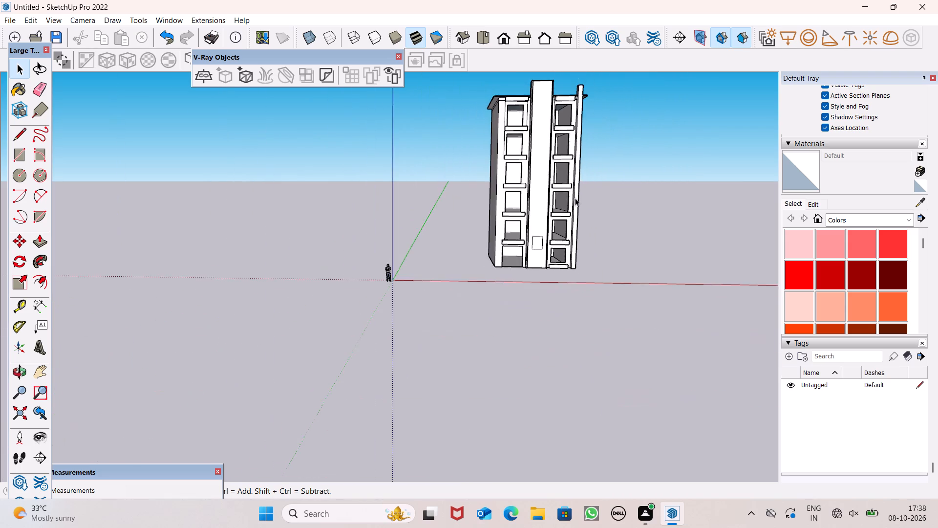
scroll(575, 198, "down", 1)
scroll(625, 163, "up", 5)
scroll(592, 252, "up", 2)
scroll(586, 234, "down", 4)
scroll(546, 240, "up", 1)
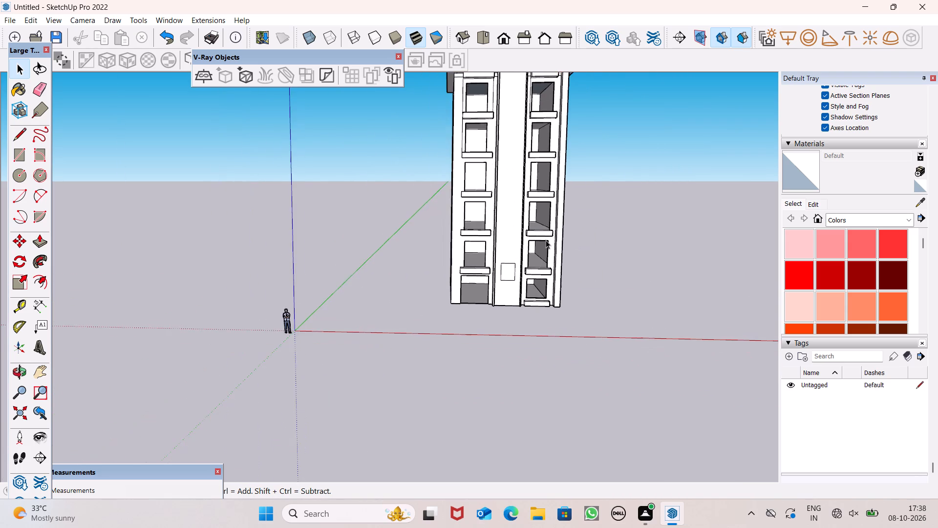
scroll(546, 240, "up", 5)
left_click(488, 288)
left_click(484, 283)
double_click(487, 290)
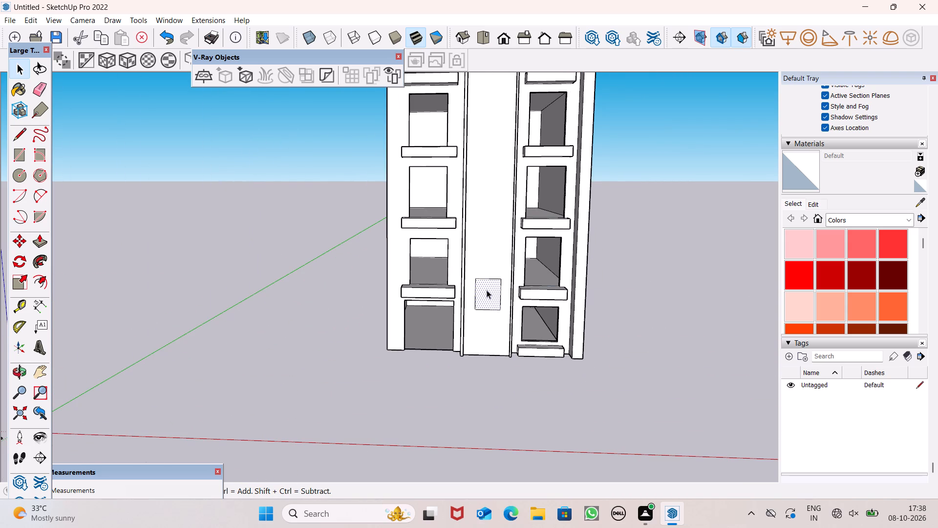
key("m")
key("Return")
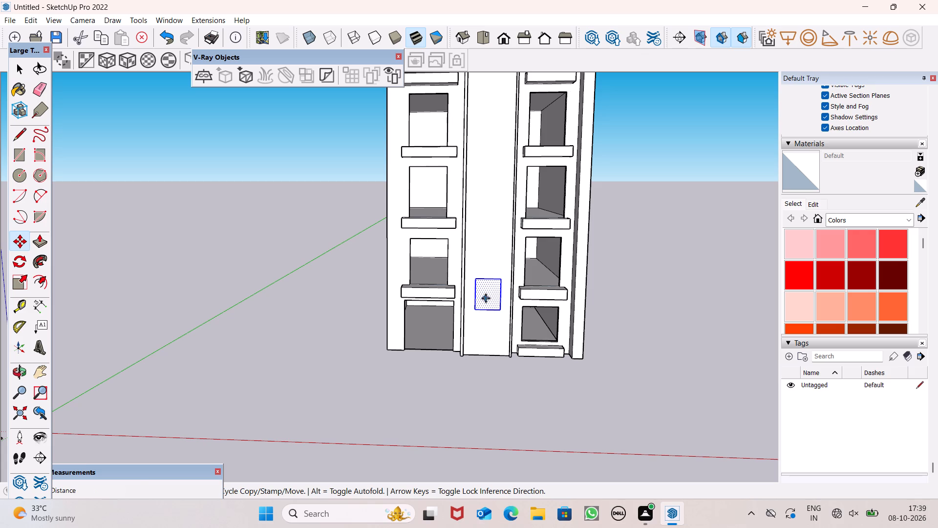
left_click_drag(486, 298, 480, 218)
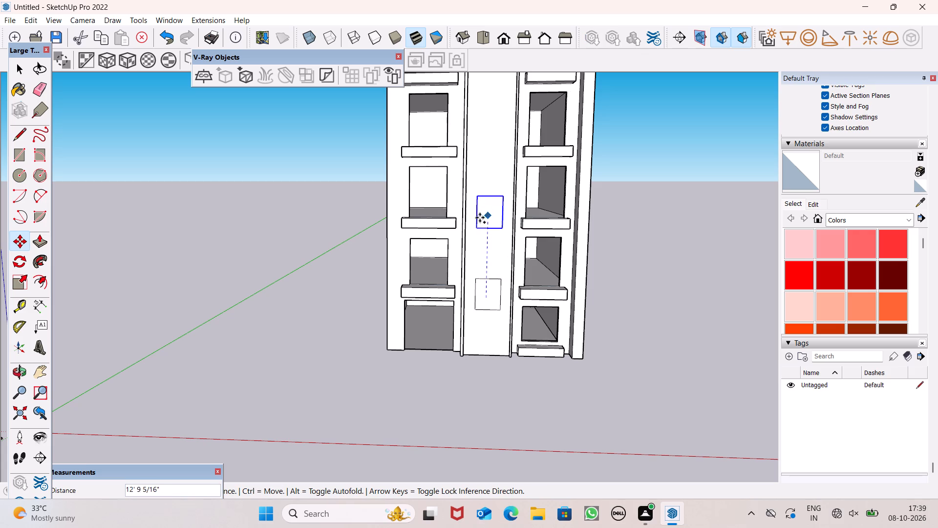
left_click_drag(480, 218, 484, 223)
Copy the rectangle twice more up the central panel, about 10' 9" and a further 11' 6" higher.
left_click_drag(488, 222, 496, 185)
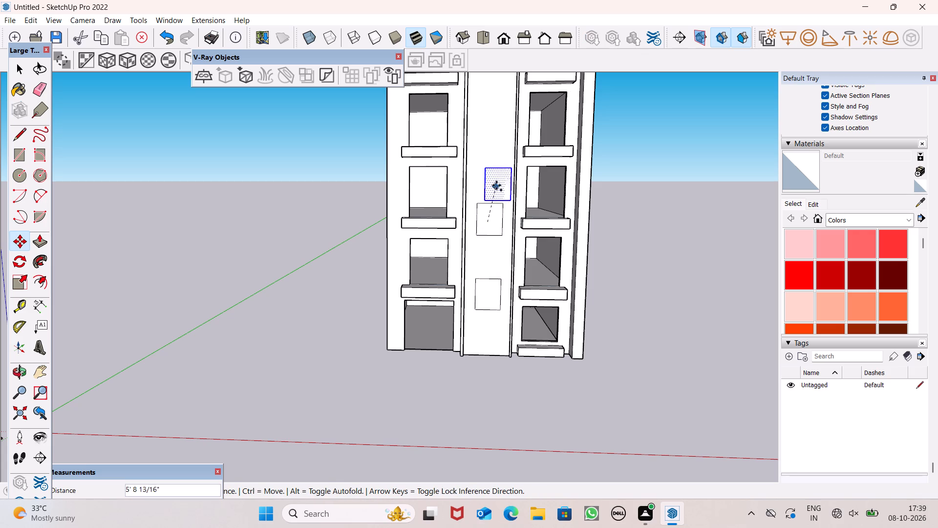
left_click_drag(496, 185, 490, 152)
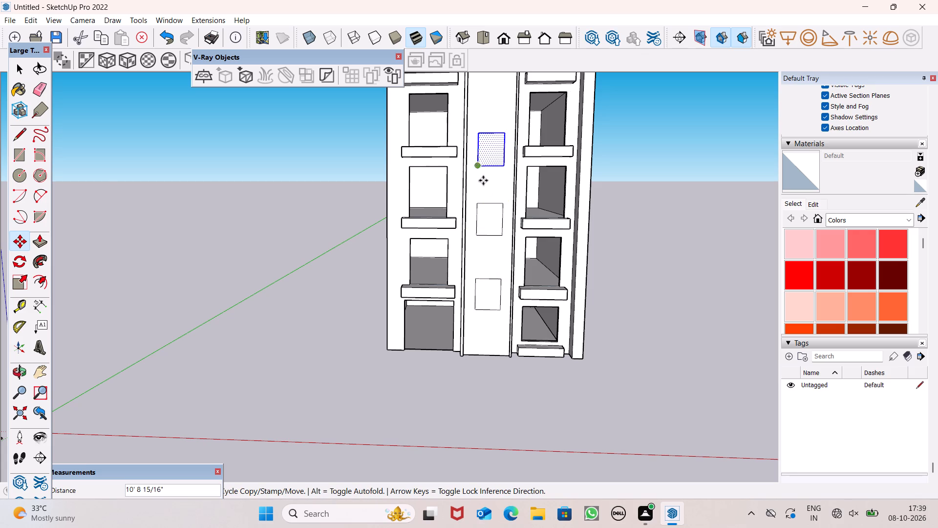
scroll(483, 213, "down", 12)
scroll(512, 152, "up", 7)
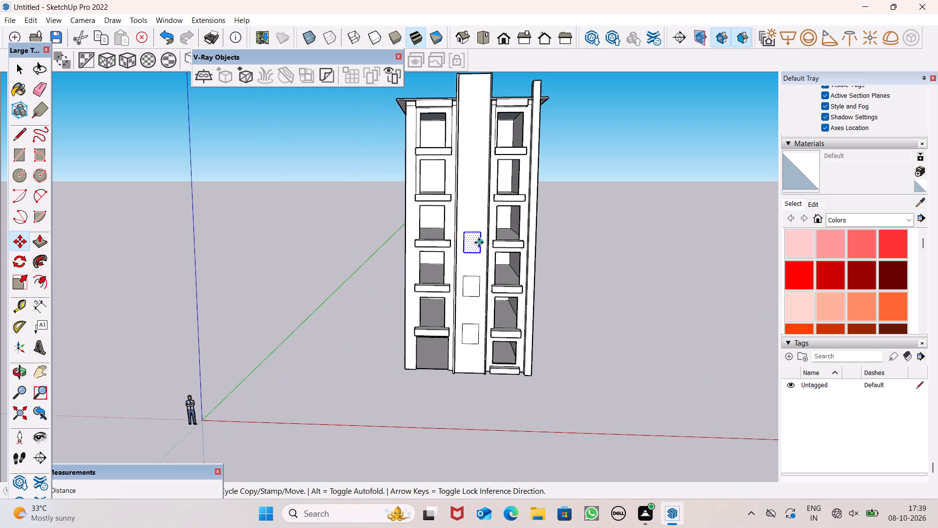
left_click_drag(474, 242, 474, 194)
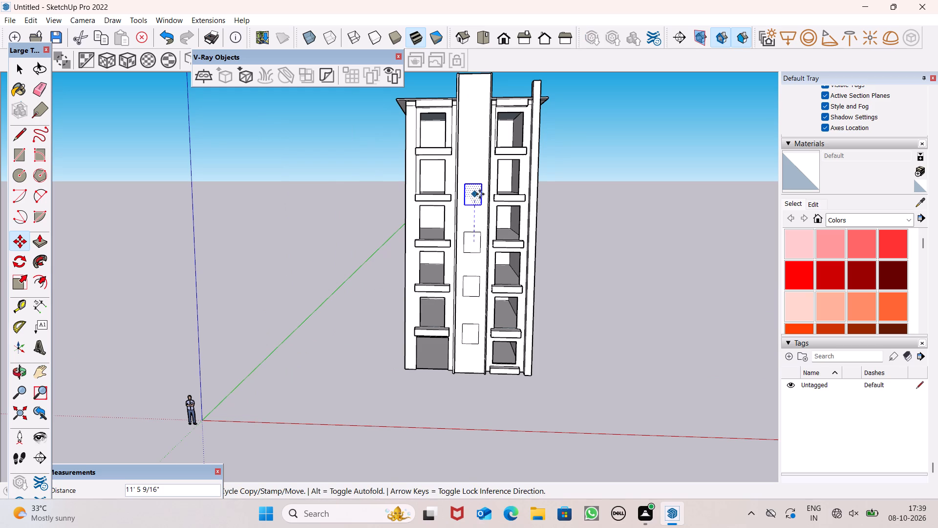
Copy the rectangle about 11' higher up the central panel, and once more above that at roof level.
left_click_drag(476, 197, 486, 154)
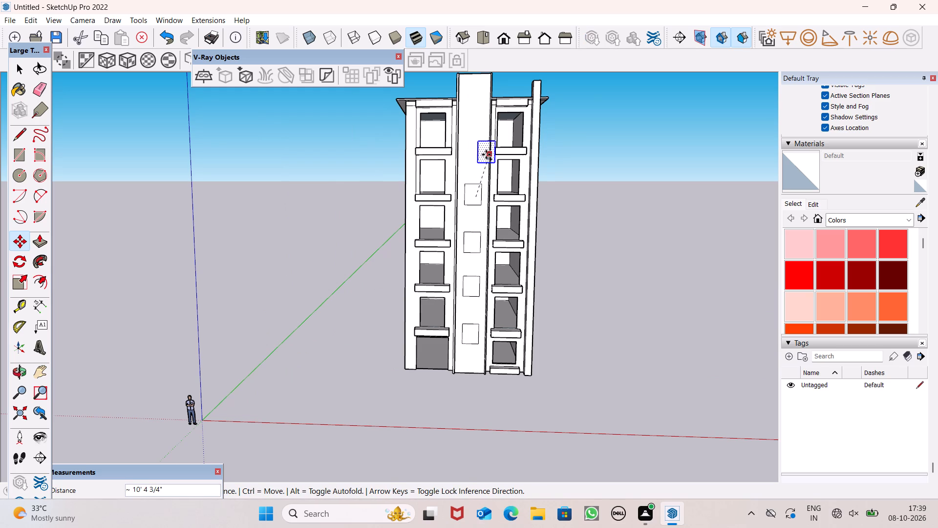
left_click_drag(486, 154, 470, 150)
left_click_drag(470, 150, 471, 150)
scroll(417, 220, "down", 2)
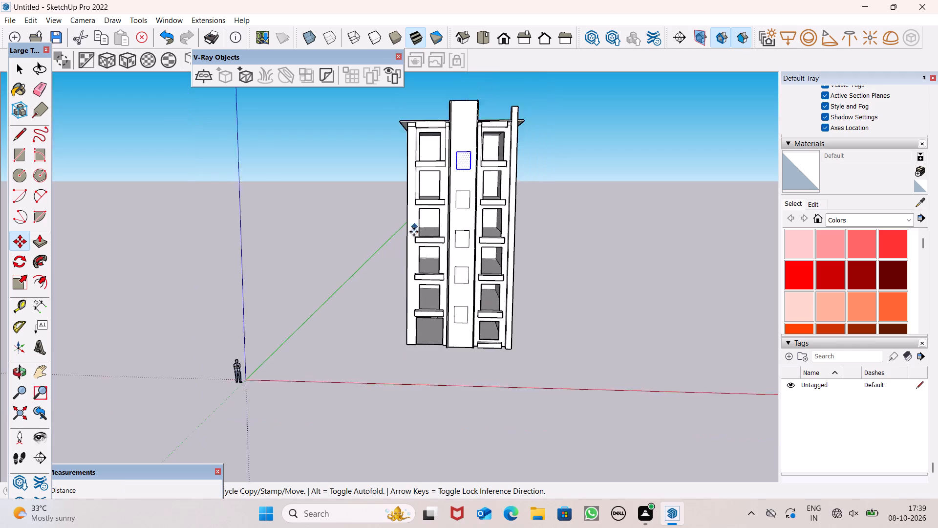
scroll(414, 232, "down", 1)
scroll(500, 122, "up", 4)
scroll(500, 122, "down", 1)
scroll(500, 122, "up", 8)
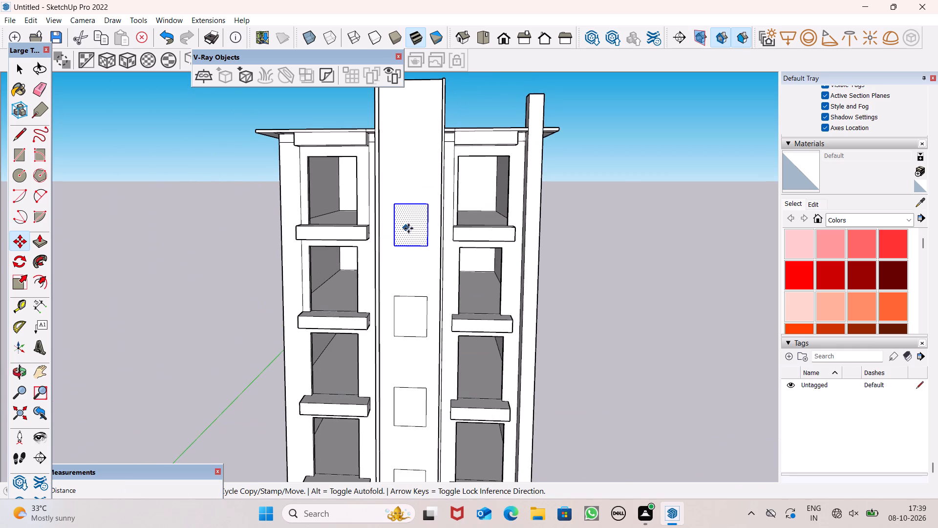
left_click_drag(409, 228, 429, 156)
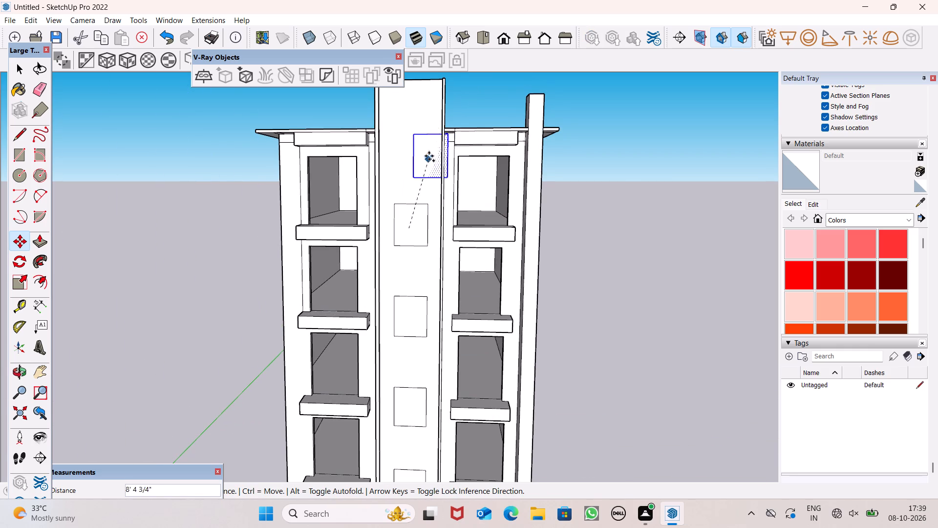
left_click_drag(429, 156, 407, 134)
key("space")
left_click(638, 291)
Examine the column of rectangles on the central panel from the front and from above.
scroll(632, 213, "down", 5)
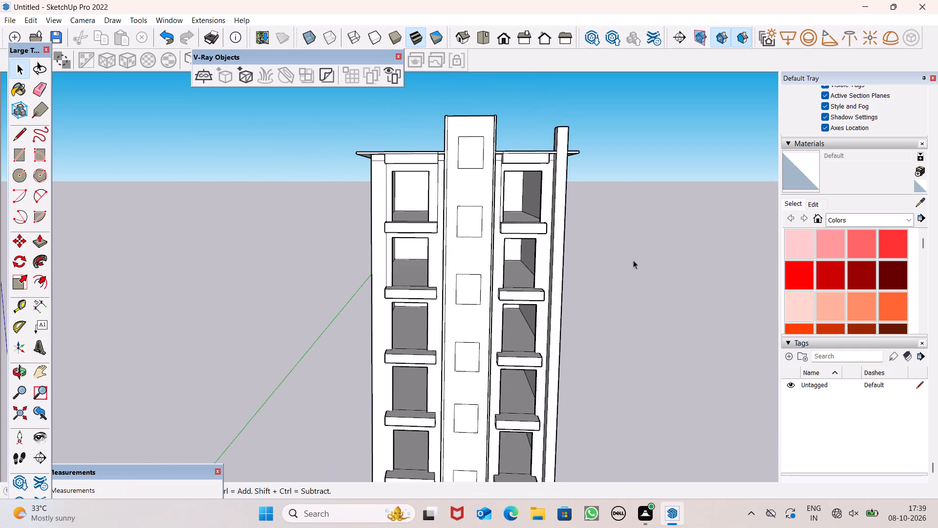
middle_click_drag(634, 262, 611, 193)
scroll(586, 197, "down", 5)
scroll(624, 186, "down", 1)
scroll(624, 186, "up", 1)
middle_click_drag(615, 214, 619, 266)
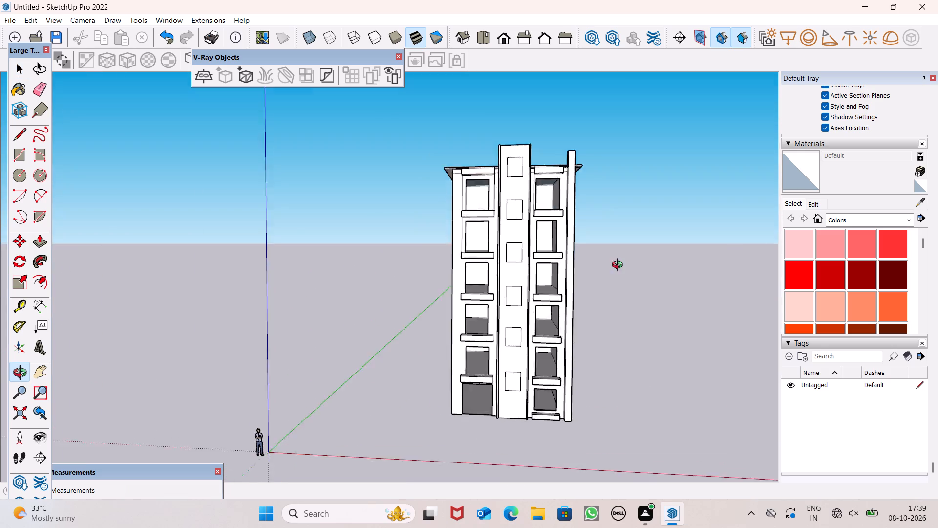
middle_click_drag(619, 266, 580, 352)
scroll(514, 235, "up", 7)
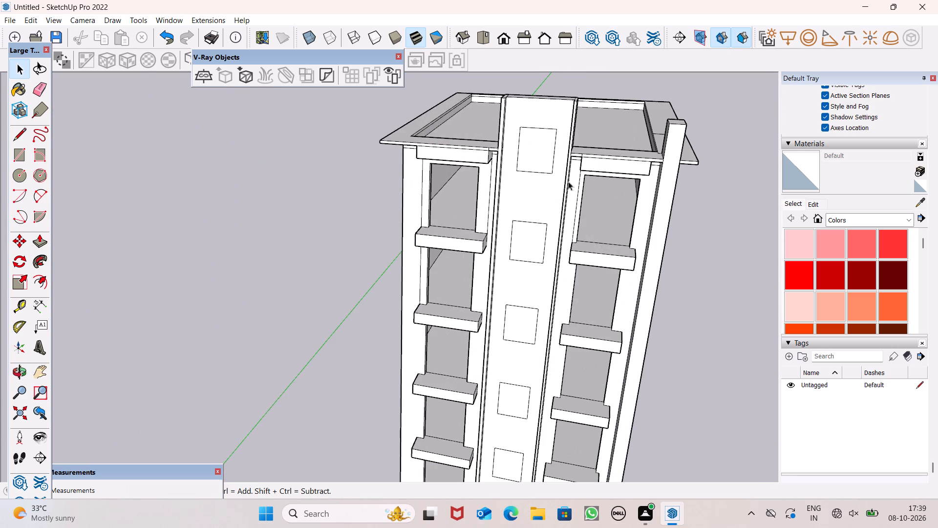
middle_click_drag(602, 175, 614, 132)
scroll(533, 144, "up", 6)
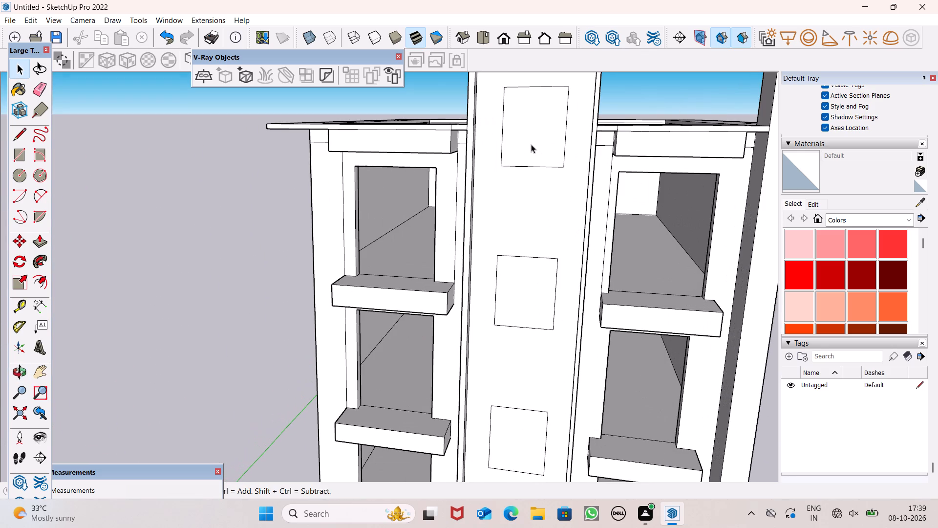
scroll(529, 147, "up", 3)
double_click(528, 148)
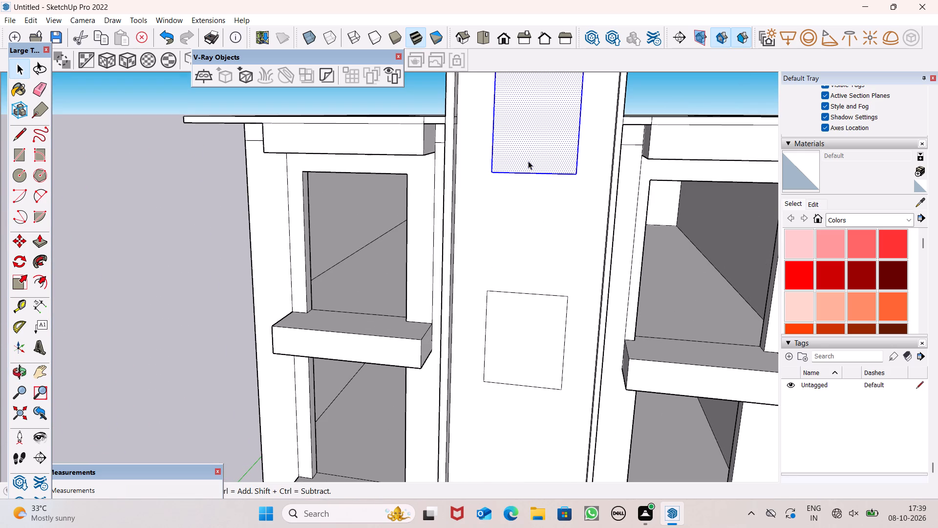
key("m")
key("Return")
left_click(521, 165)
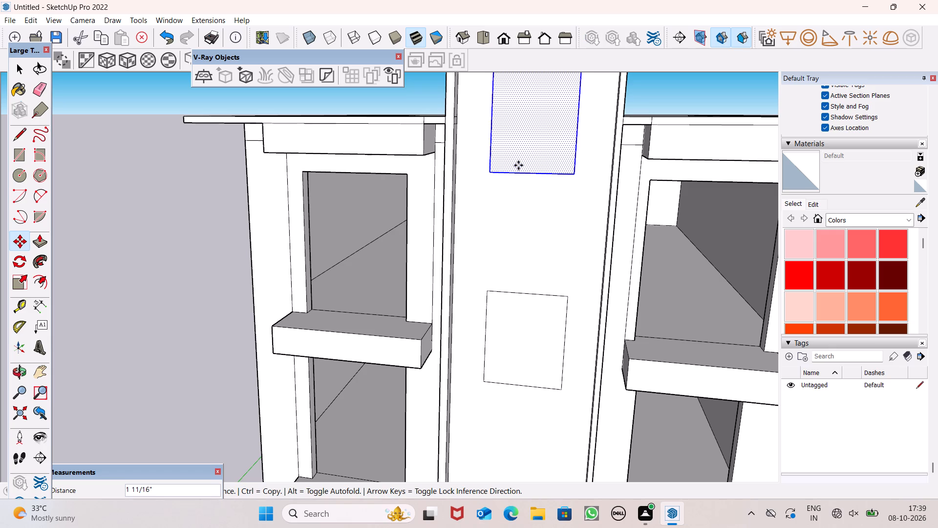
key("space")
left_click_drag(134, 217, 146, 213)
Examine how the rectangles are spaced up the tower and how they sit across the central panel's width.
scroll(289, 180, "down", 2)
scroll(293, 189, "up", 1)
scroll(315, 195, "down", 6)
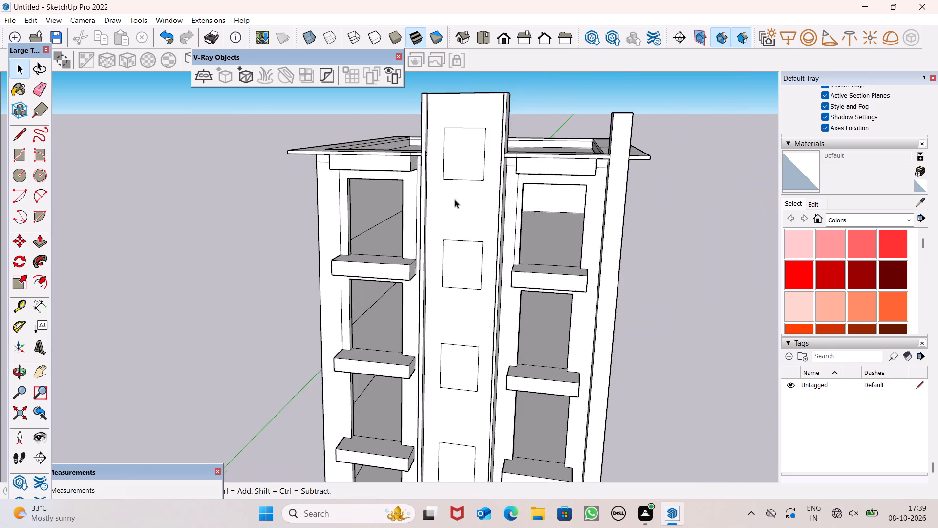
middle_click_drag(532, 211, 589, 170)
scroll(590, 161, "down", 10)
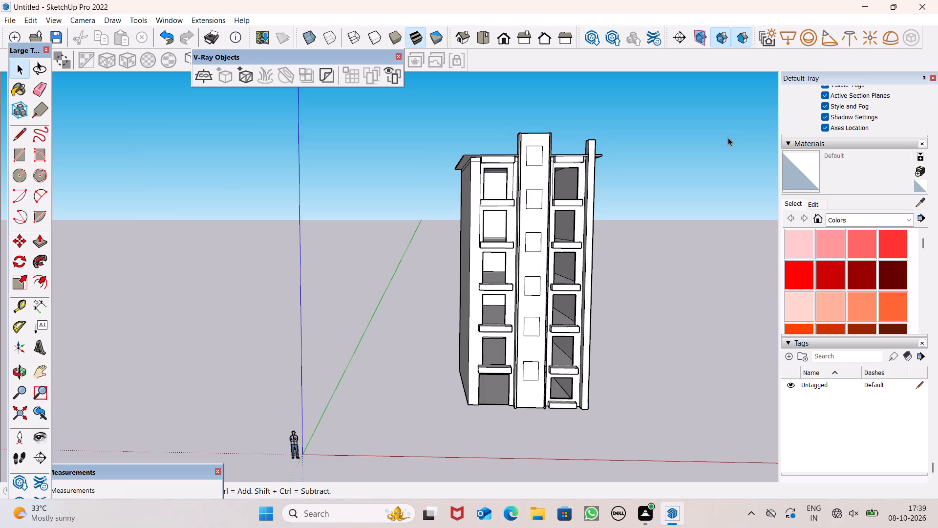
scroll(624, 148, "up", 4)
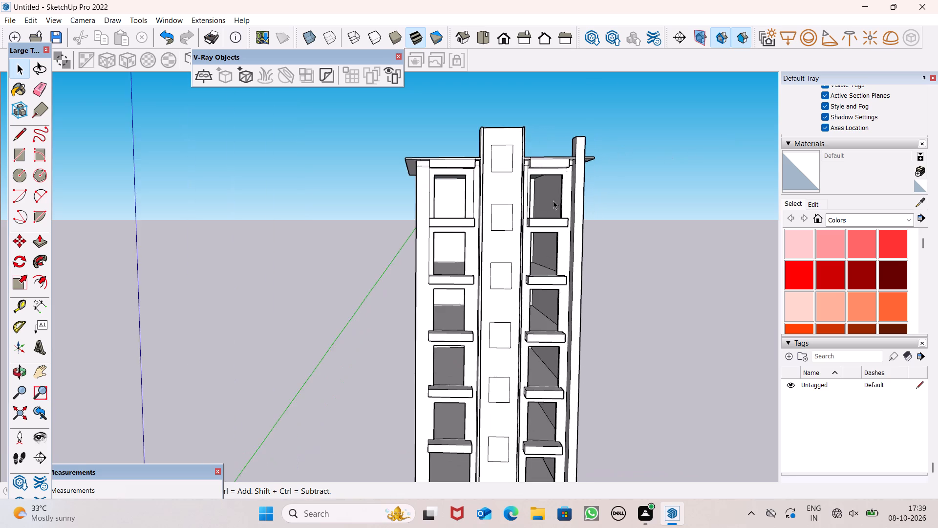
scroll(548, 205, "up", 2)
scroll(547, 172, "down", 4)
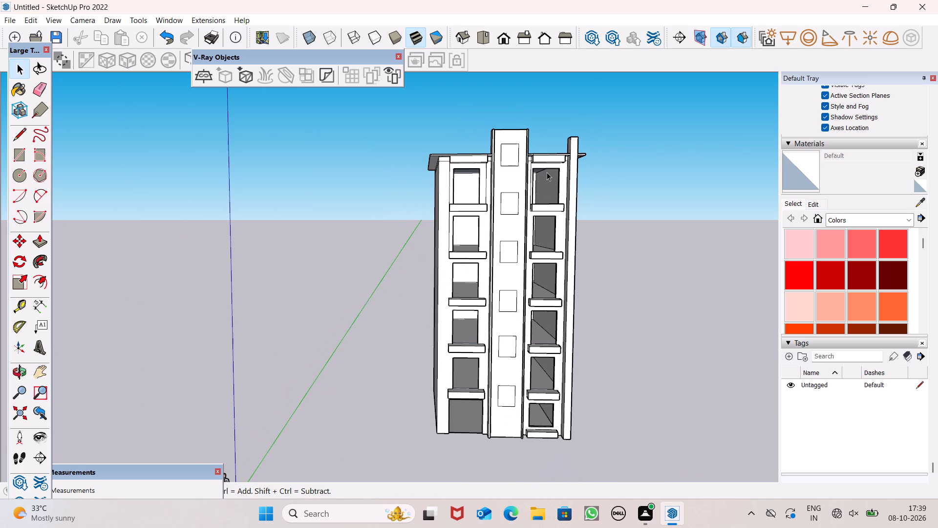
scroll(547, 172, "up", 5)
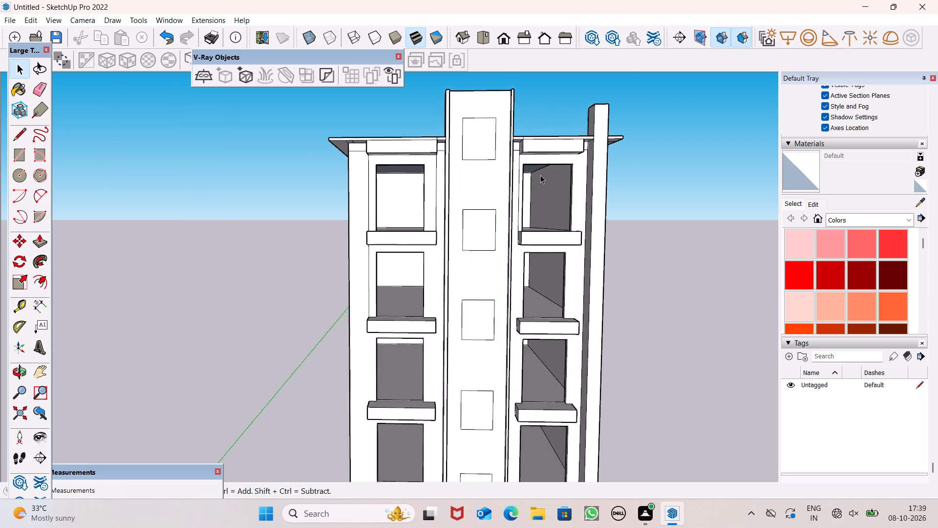
scroll(540, 175, "up", 2)
scroll(469, 137, "down", 4)
scroll(511, 117, "down", 4)
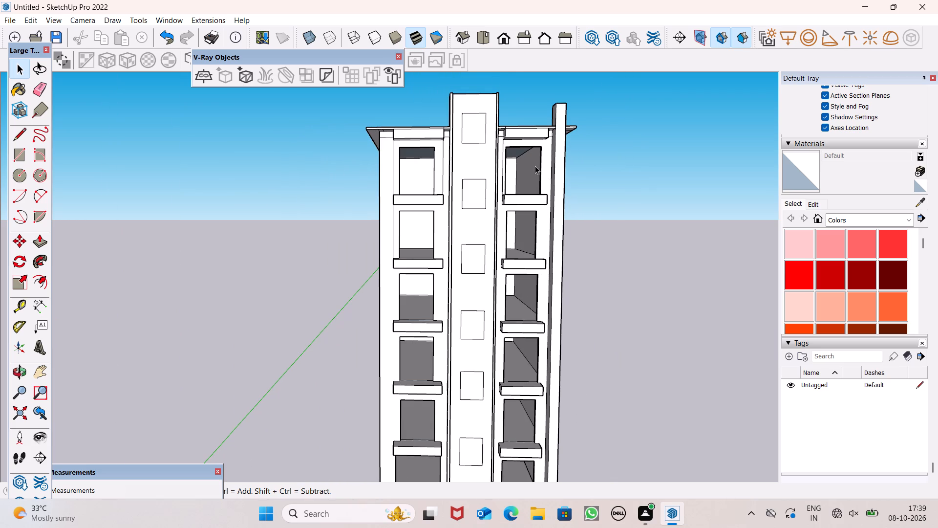
scroll(548, 158, "up", 3)
scroll(437, 113, "up", 3)
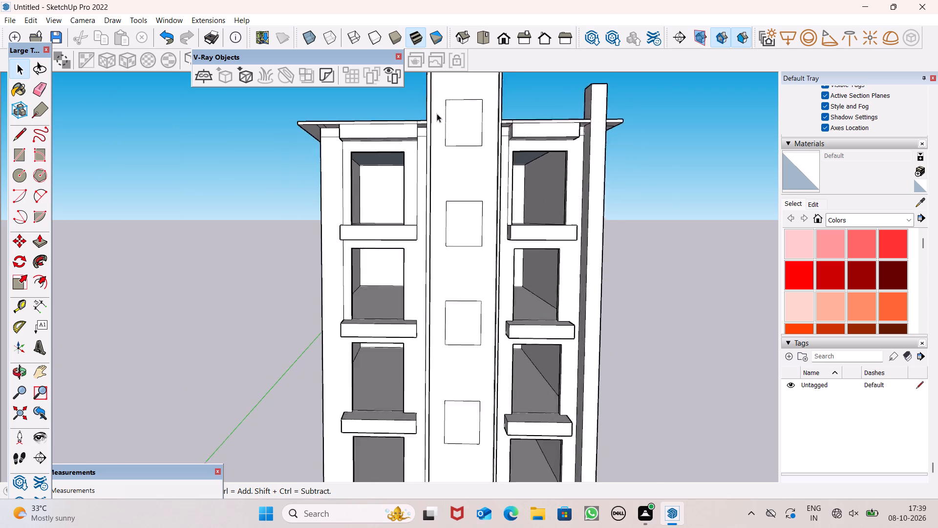
scroll(437, 113, "up", 2)
Undo all the rectangle copies on the central panel and the earlier upward move of the original rectangle.
double_click(467, 120)
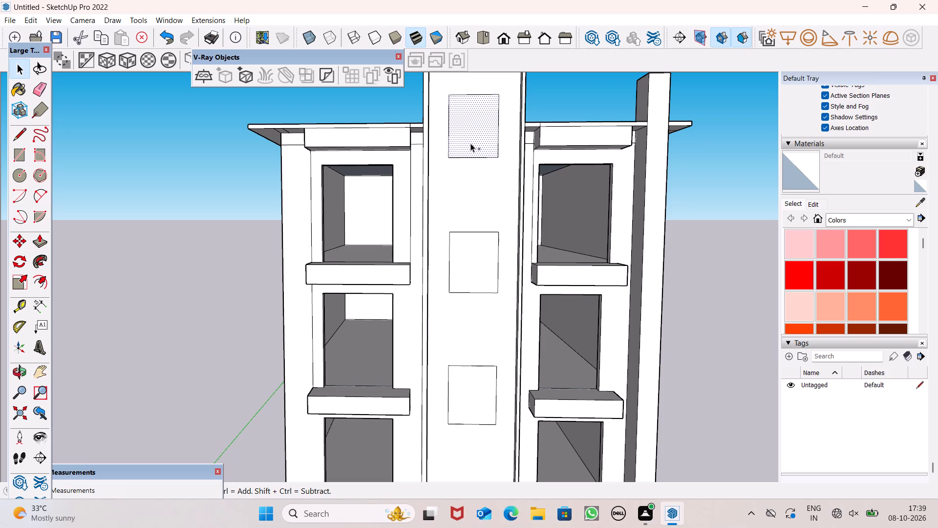
key("ctrl+z")
key("ctrl+z")
key("ctrl+z")
key("ctrl+z")
key("ctrl+z")
key("ctrl+z")
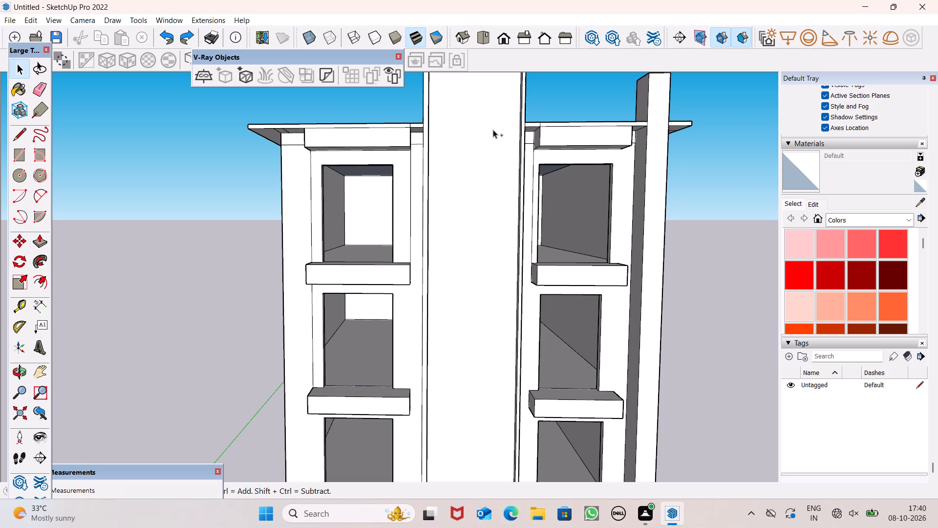
key("ctrl+z")
Move the lowest rectangle with its face about 4 1/2" horizontally towards the middle of the central panel.
scroll(495, 128, "down", 3)
scroll(495, 130, "up", 1)
scroll(497, 145, "down", 11)
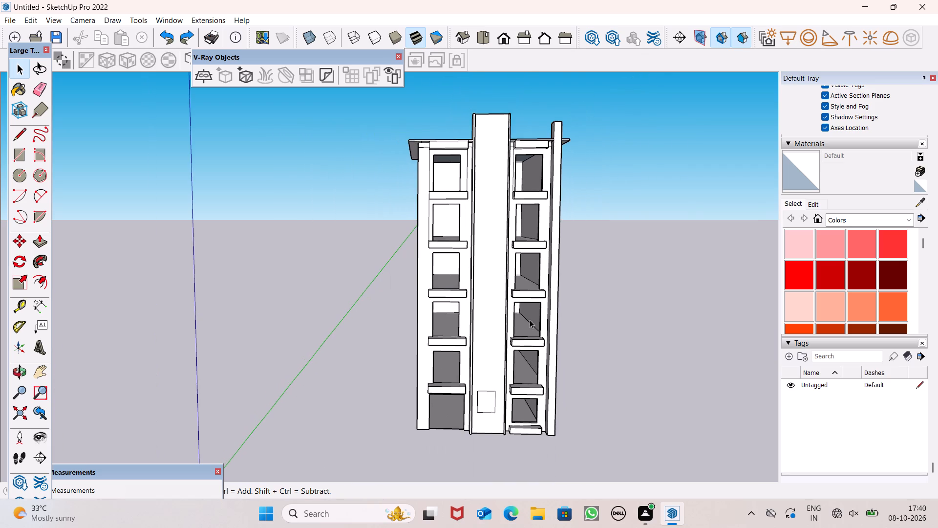
scroll(522, 356, "up", 7)
scroll(482, 372, "up", 5)
scroll(567, 352, "up", 5)
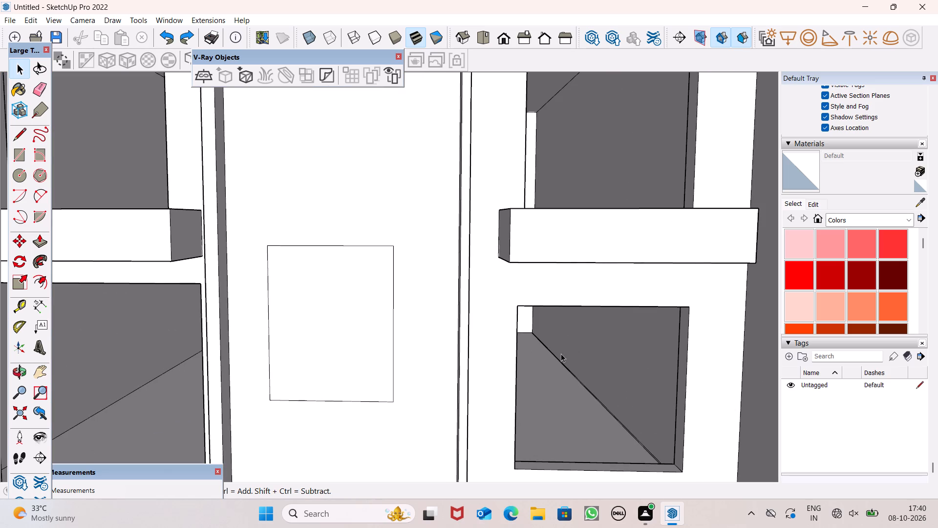
double_click(360, 354)
key("m")
key("Return")
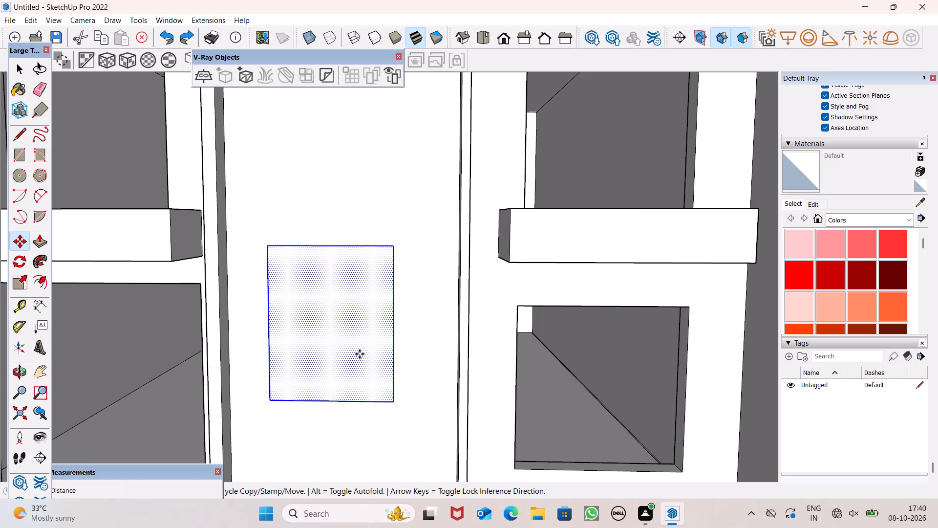
left_click_drag(332, 348, 344, 346)
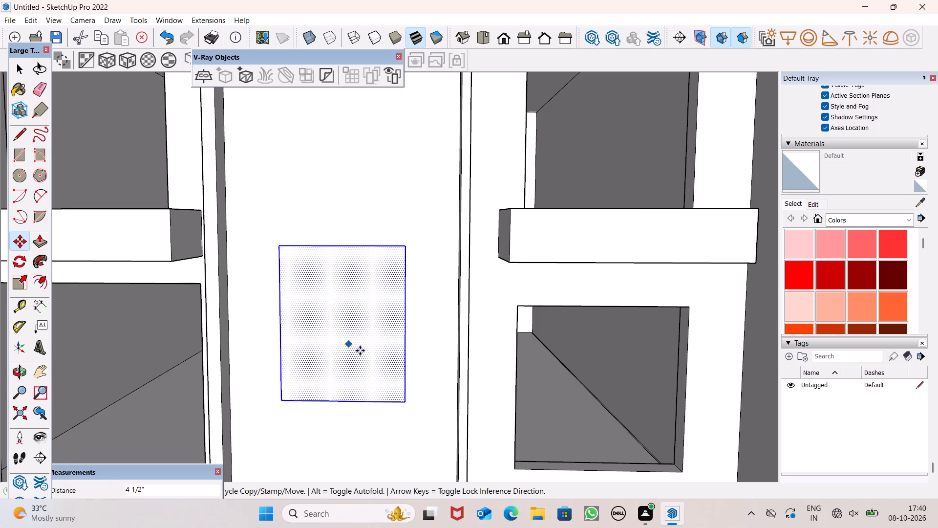
key("space")
key("space")
scroll(391, 341, "down", 8)
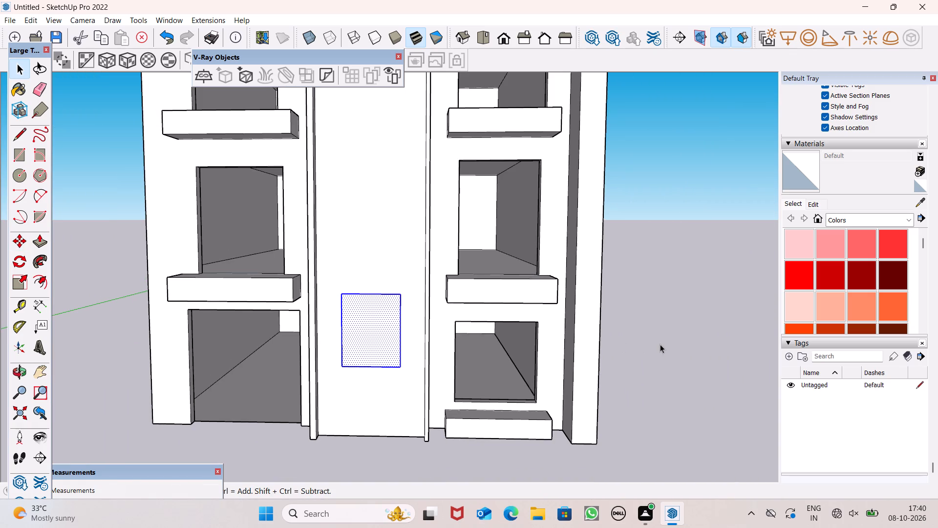
left_click(660, 344)
Copy the rectangle straight up the central panel by one storey, and again about 11' 2" above that copy.
scroll(467, 308, "down", 7)
scroll(429, 308, "up", 3)
double_click(423, 320)
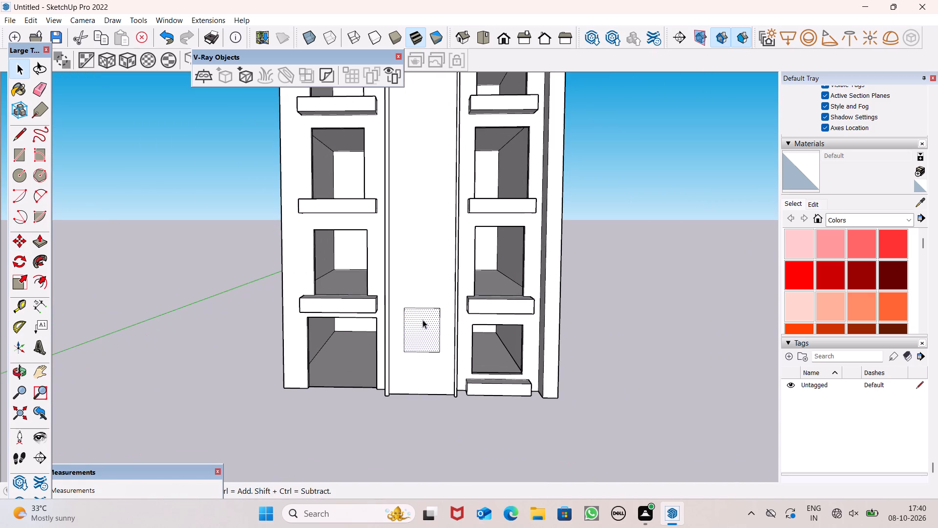
key("m")
key("Return")
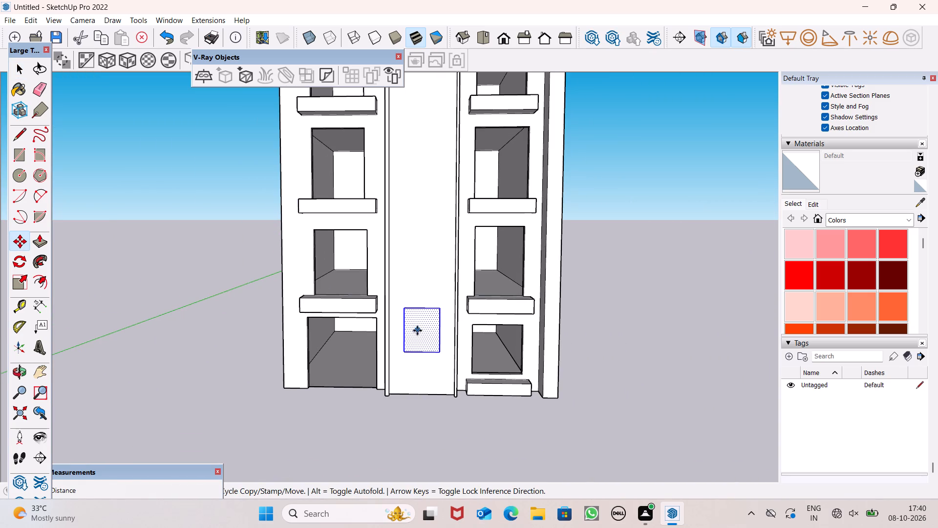
left_click_drag(417, 330, 415, 222, "ctrl")
scroll(436, 283, "down", 5)
scroll(447, 164, "up", 5)
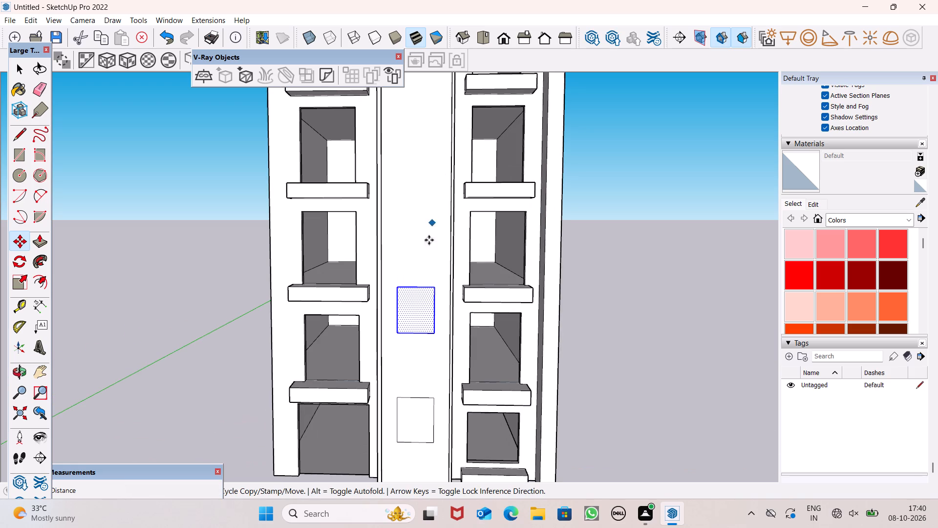
left_click_drag(414, 315, 407, 211)
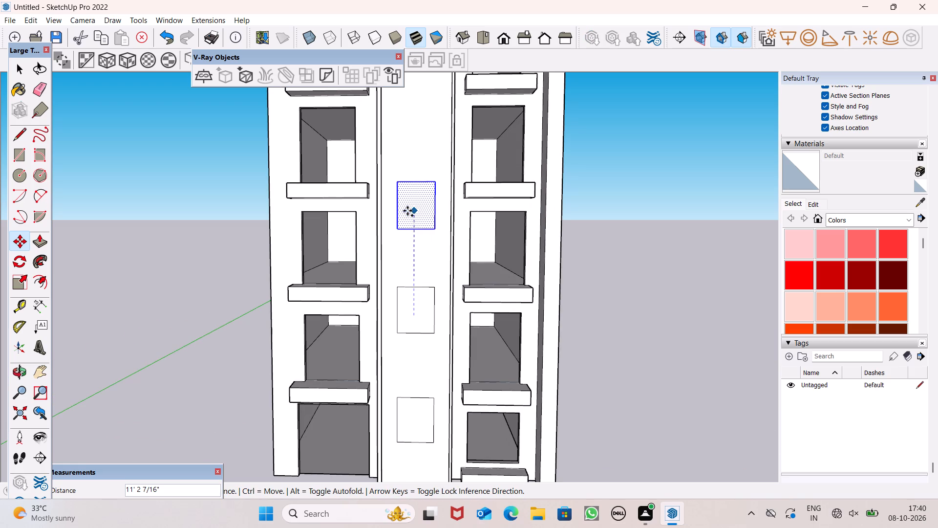
left_click_drag(407, 211, 410, 212)
Copy the rectangle straight up the central panel twice more, each copy about one storey above the last.
scroll(418, 261, "down", 2)
scroll(418, 284, "up", 1)
scroll(418, 285, "down", 1)
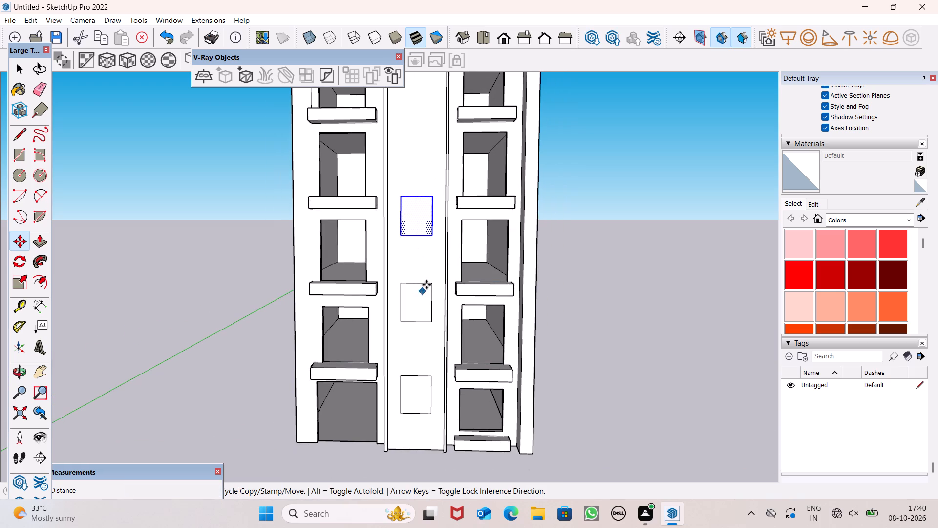
scroll(440, 193, "down", 9)
scroll(452, 116, "up", 7)
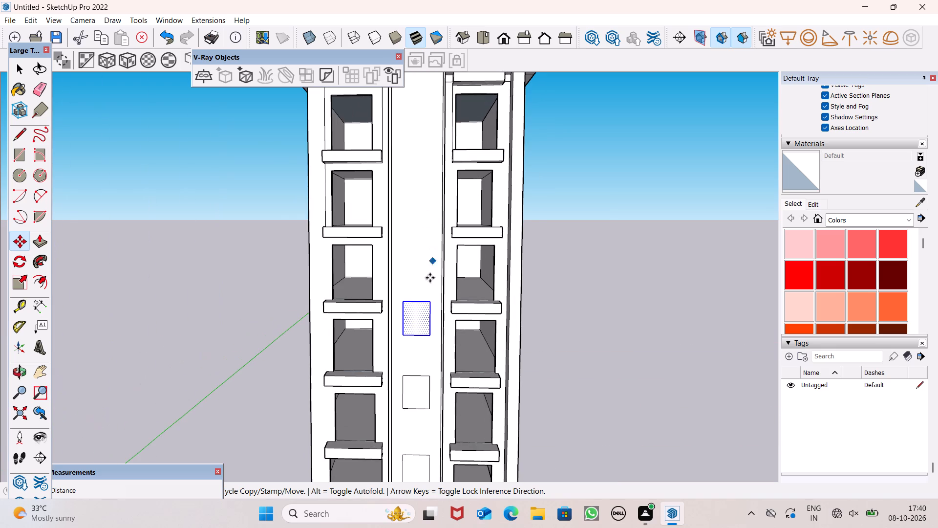
left_click_drag(417, 322, 418, 240)
scroll(421, 221, "down", 7)
scroll(459, 132, "up", 5)
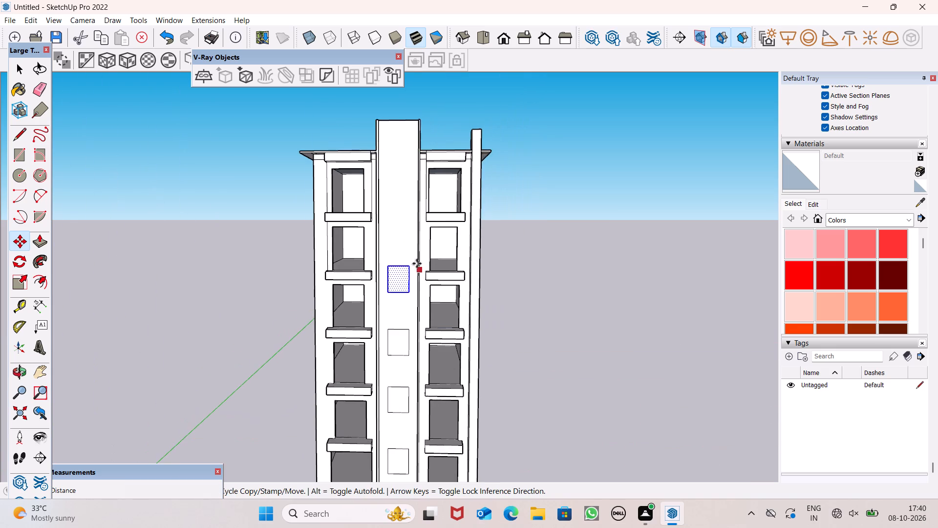
scroll(411, 253, "up", 5)
left_click_drag(390, 300, 390, 259)
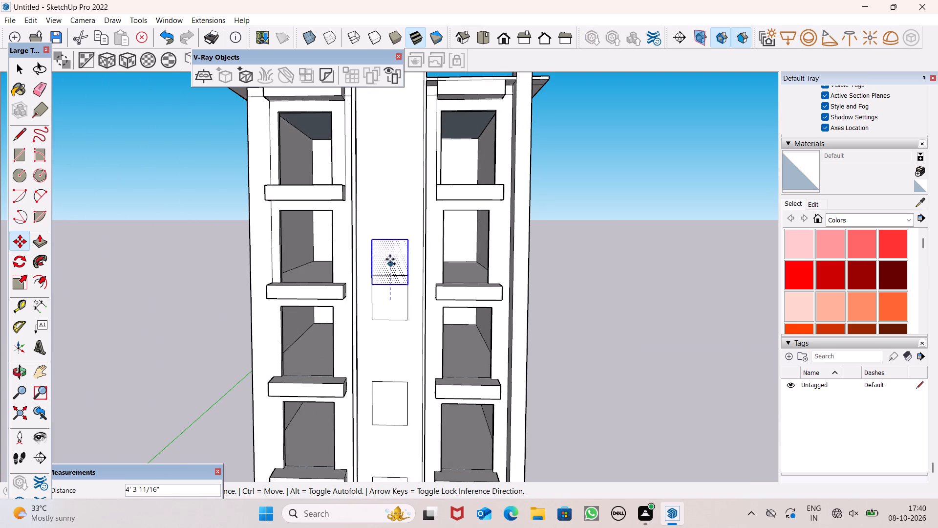
left_click_drag(390, 259, 385, 194)
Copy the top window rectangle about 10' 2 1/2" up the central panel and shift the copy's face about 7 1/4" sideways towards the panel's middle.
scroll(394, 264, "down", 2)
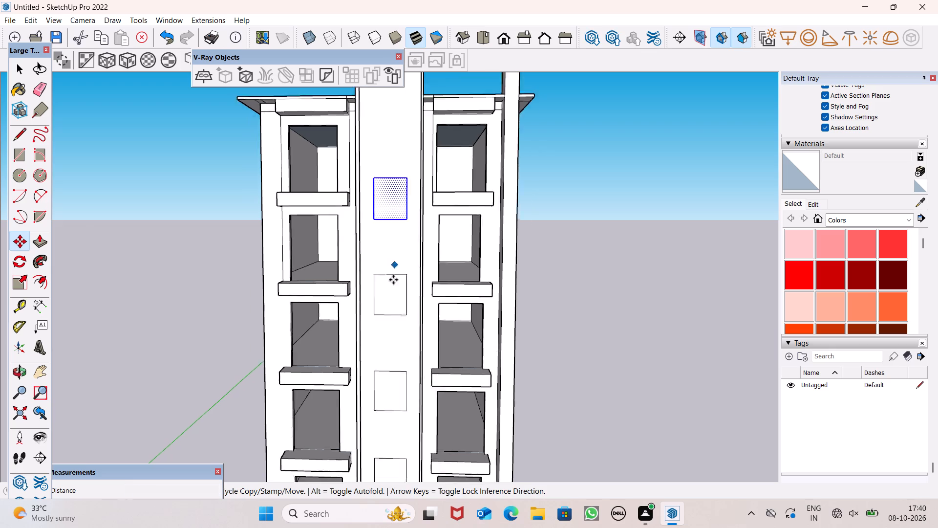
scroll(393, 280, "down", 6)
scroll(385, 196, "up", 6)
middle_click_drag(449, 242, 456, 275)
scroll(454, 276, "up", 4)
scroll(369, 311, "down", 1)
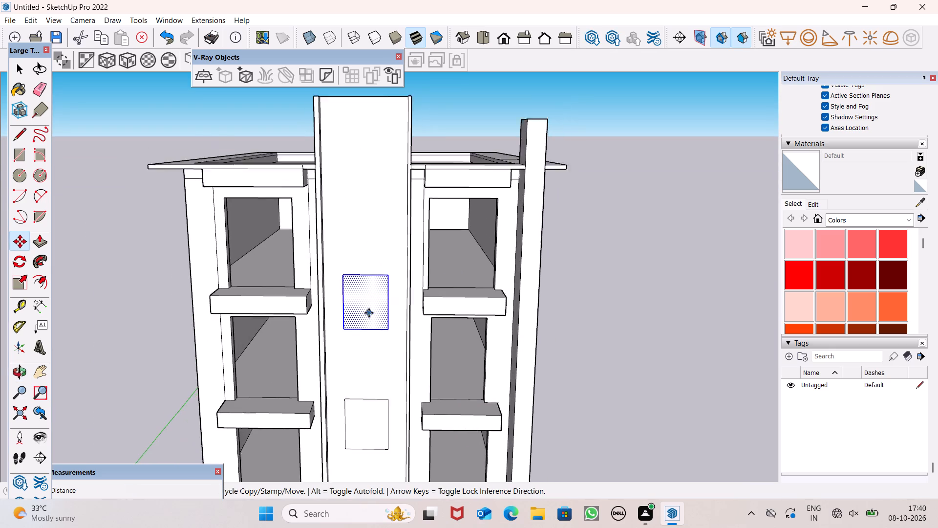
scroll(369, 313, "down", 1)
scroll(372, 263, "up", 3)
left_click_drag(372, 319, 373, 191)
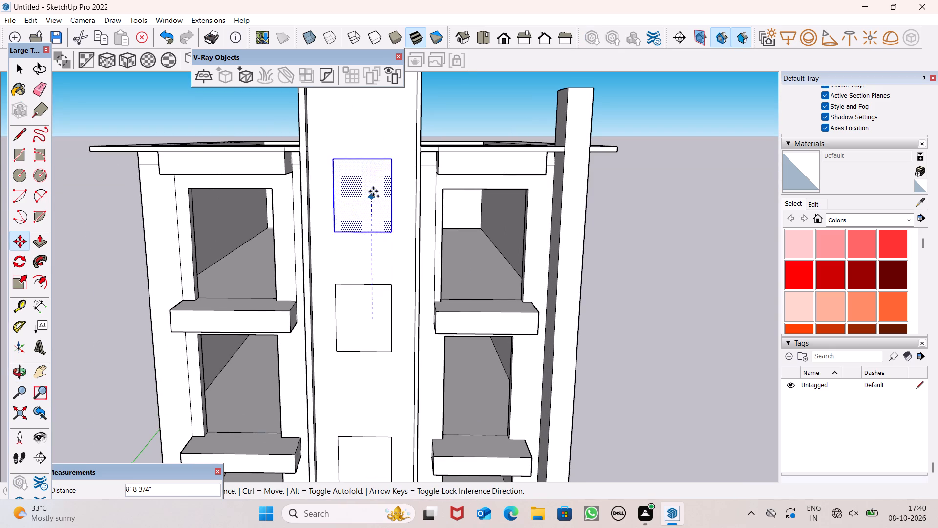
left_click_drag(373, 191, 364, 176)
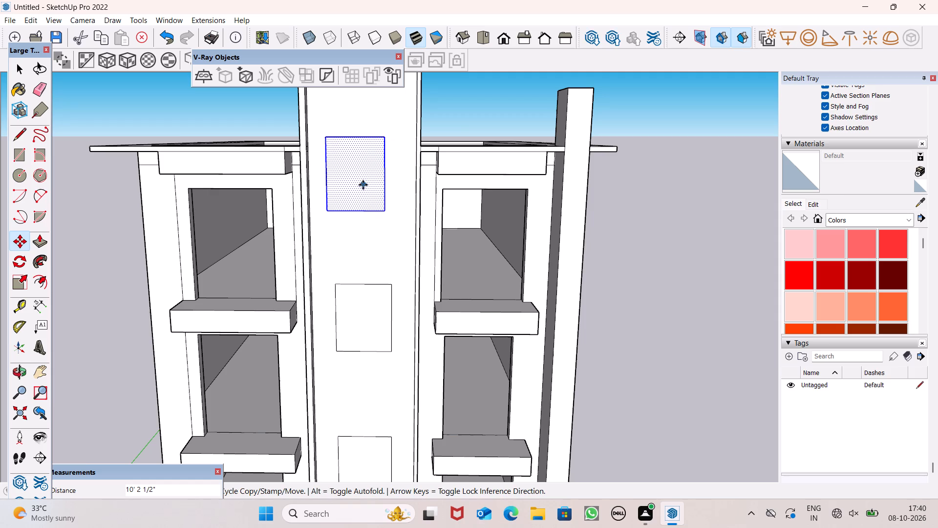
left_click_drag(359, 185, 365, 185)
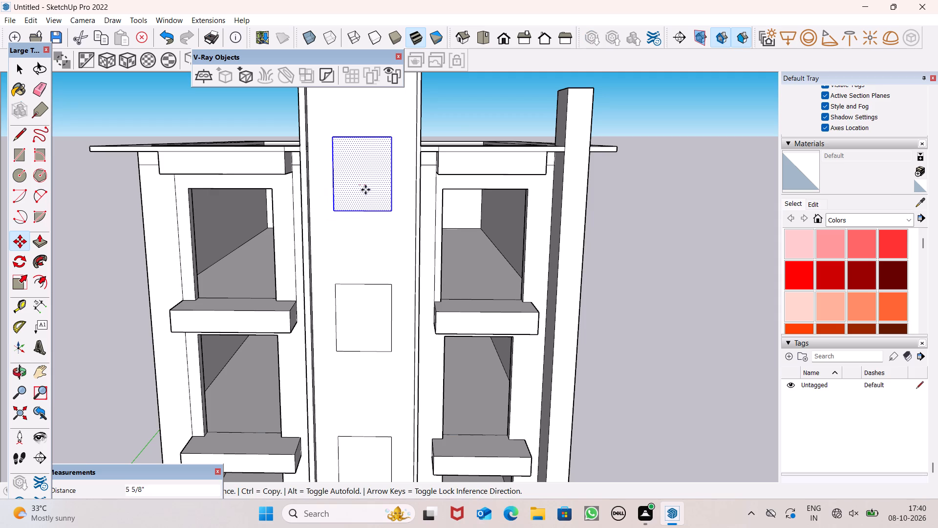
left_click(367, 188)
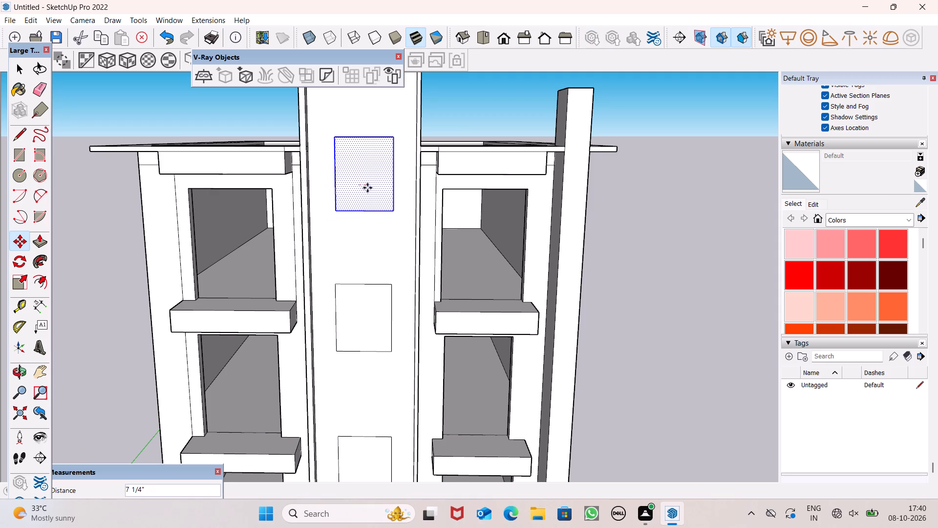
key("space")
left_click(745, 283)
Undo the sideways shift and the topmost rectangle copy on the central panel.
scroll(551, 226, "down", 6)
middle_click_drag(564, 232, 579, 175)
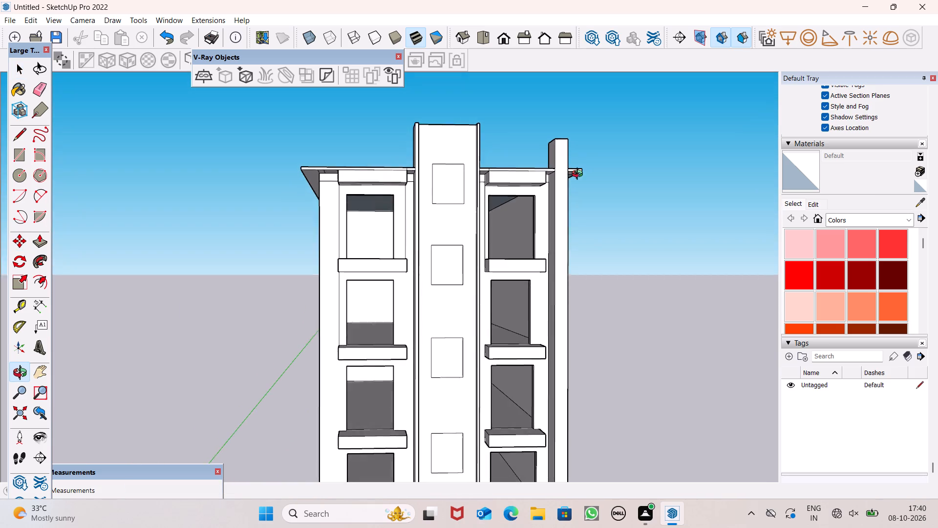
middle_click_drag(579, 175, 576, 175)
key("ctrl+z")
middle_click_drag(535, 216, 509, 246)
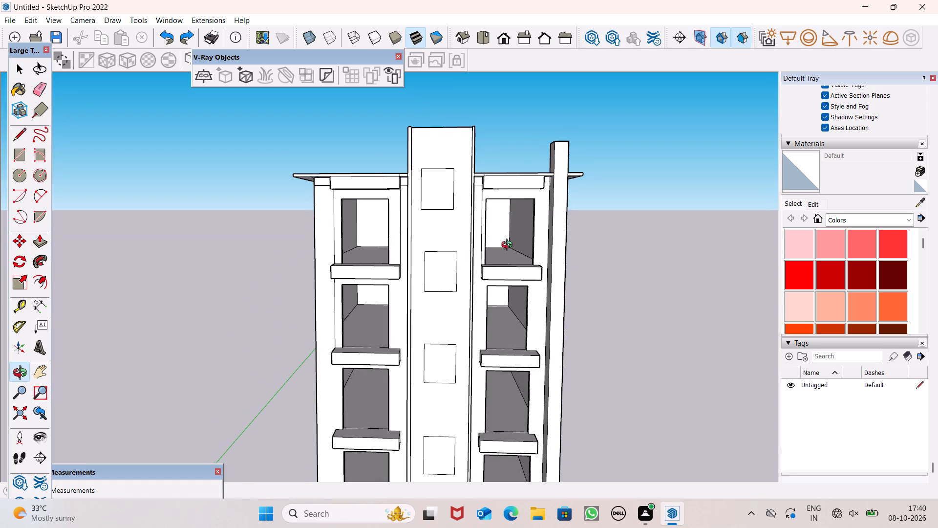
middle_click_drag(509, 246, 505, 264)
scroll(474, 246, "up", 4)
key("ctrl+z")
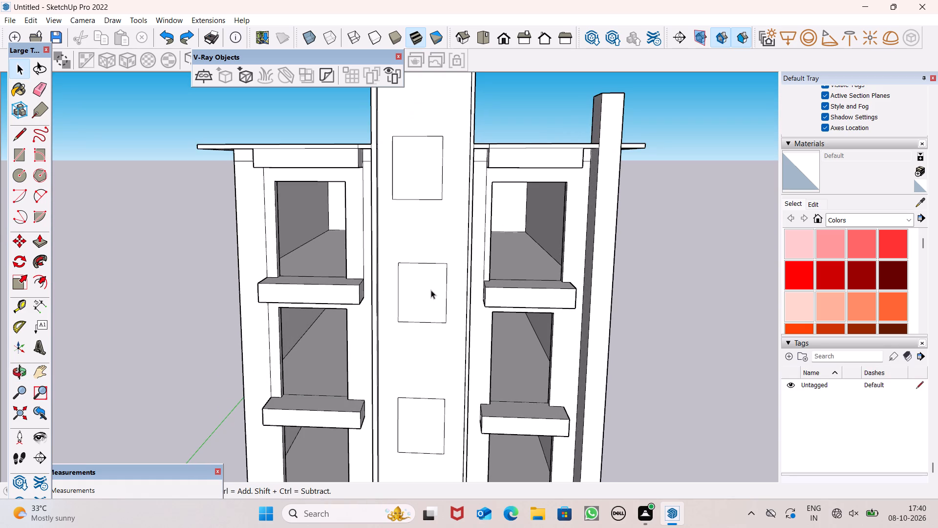
Copy the highest remaining window rectangle up the central panel by about one storey, in line with the column below.
double_click(431, 290)
key("m")
key("Return")
left_click_drag(424, 295, 433, 264)
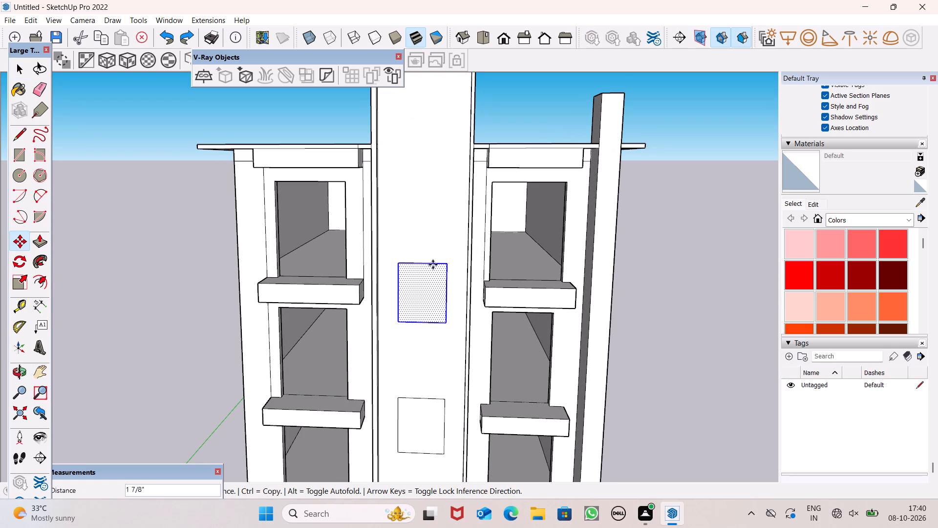
left_click_drag(433, 264, 422, 167)
left_click(422, 167)
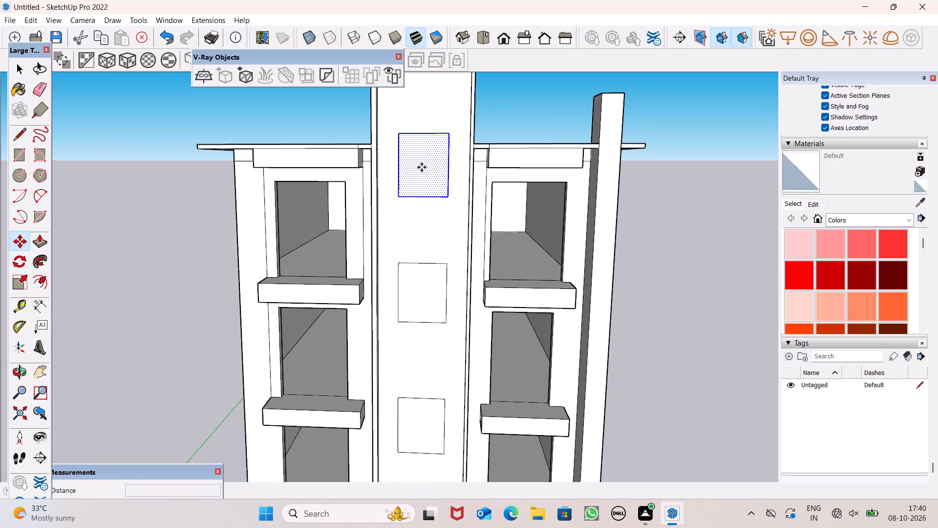
left_click(423, 162)
key("space")
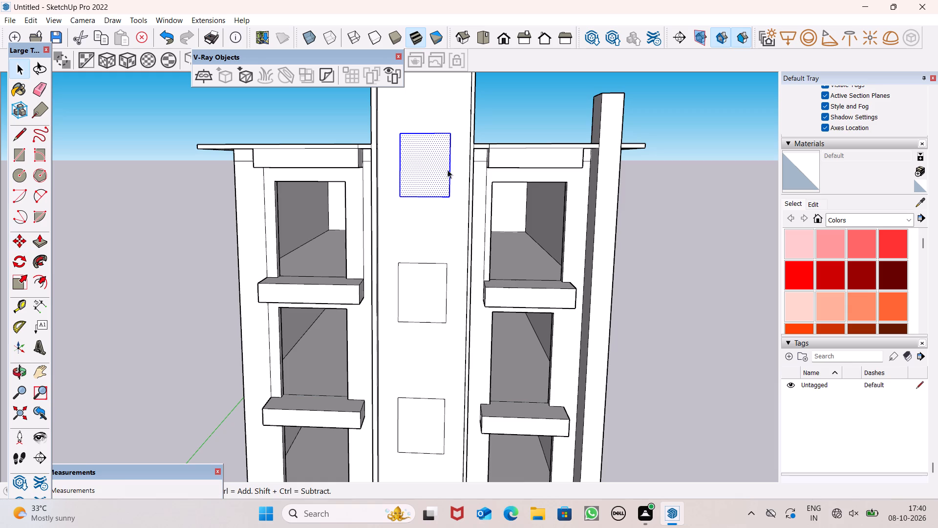
left_click(668, 234)
Examine the tower's front, side and window column from several angles and return to the standard front view.
scroll(670, 233, "down", 7)
scroll(598, 215, "down", 1)
middle_click_drag(591, 216, 544, 257)
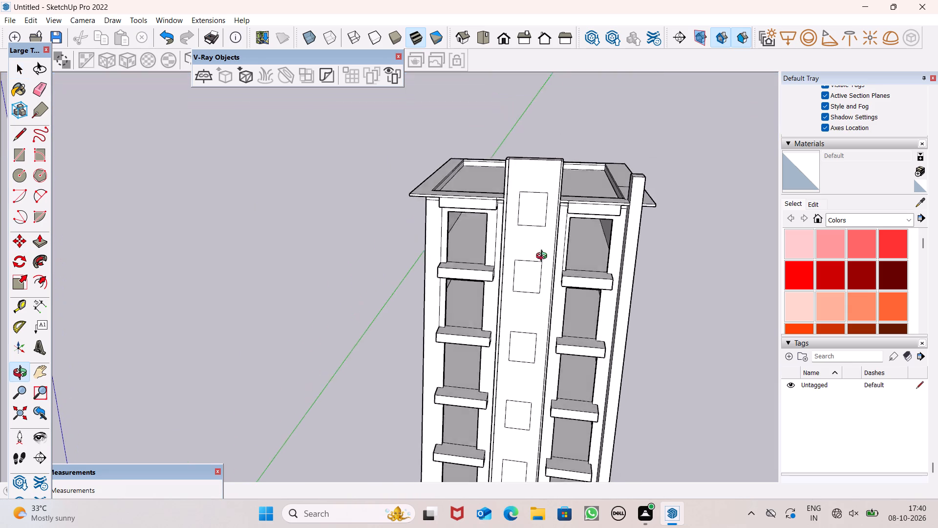
middle_click_drag(544, 257, 476, 259)
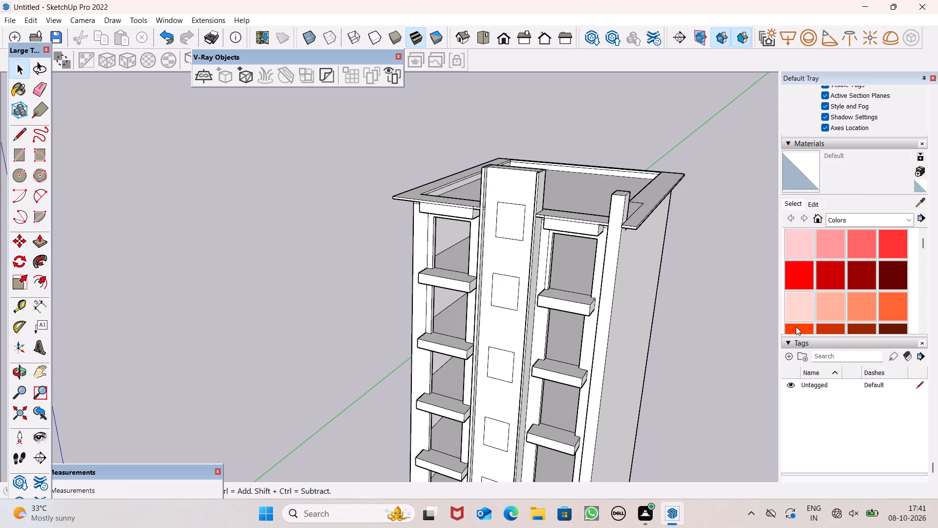
scroll(533, 230, "down", 3)
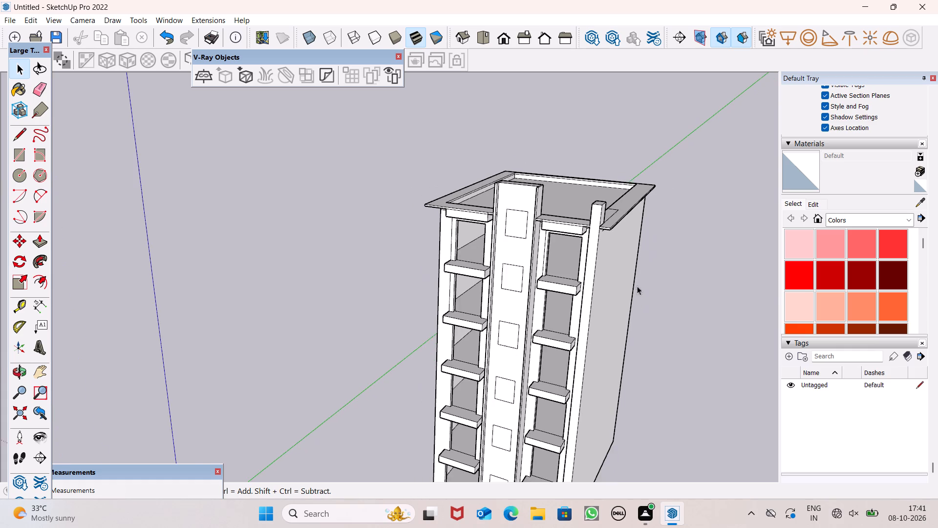
middle_click_drag(637, 286, 430, 226)
scroll(455, 299, "up", 7)
middle_click_drag(476, 331, 557, 339)
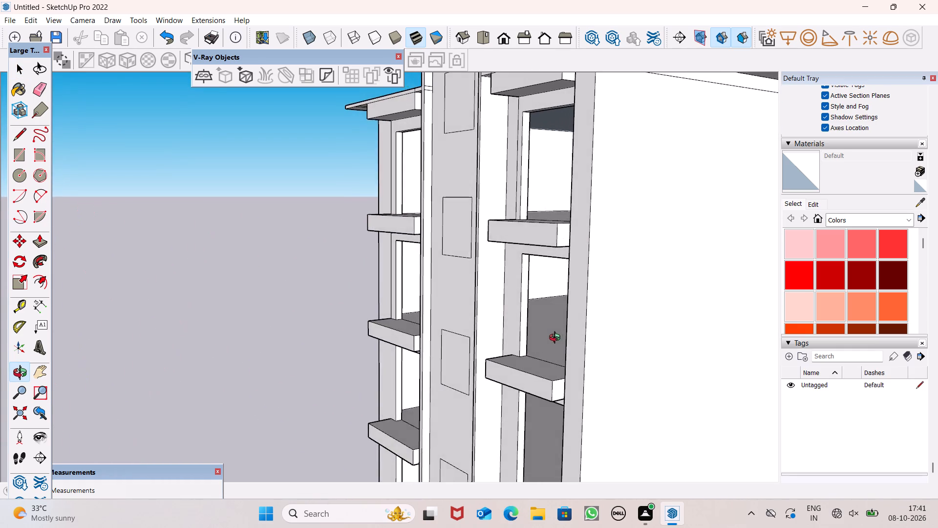
middle_click_drag(557, 339, 546, 336)
scroll(532, 331, "up", 9)
middle_click_drag(546, 331, 552, 361)
scroll(545, 374, "up", 6)
middle_click_drag(546, 387, 491, 406)
scroll(520, 330, "down", 2)
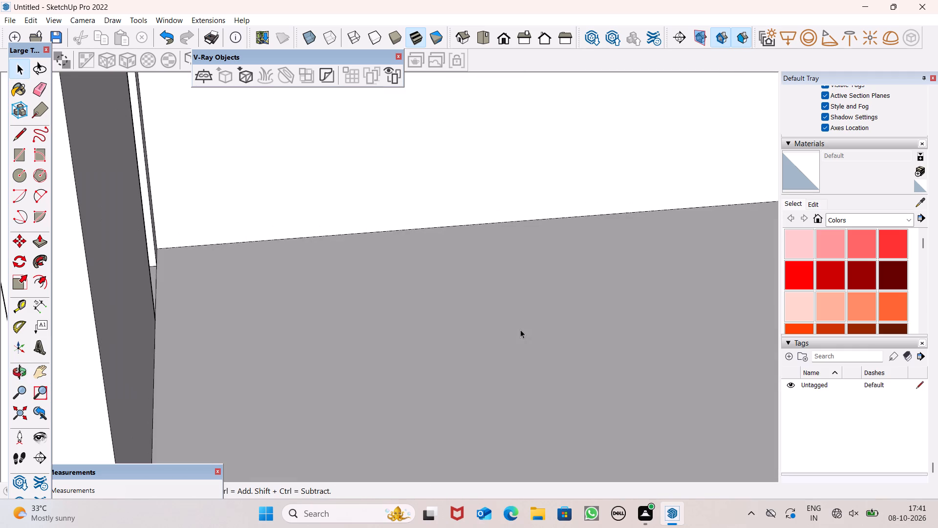
scroll(523, 323, "down", 6)
middle_click_drag(378, 245, 632, 227)
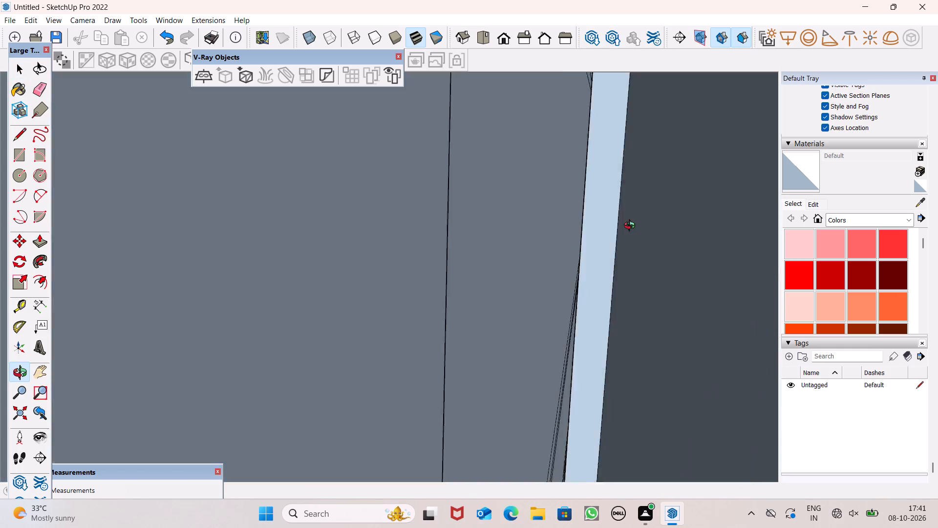
middle_click_drag(632, 227, 696, 202)
left_click(504, 42)
double_click(506, 39)
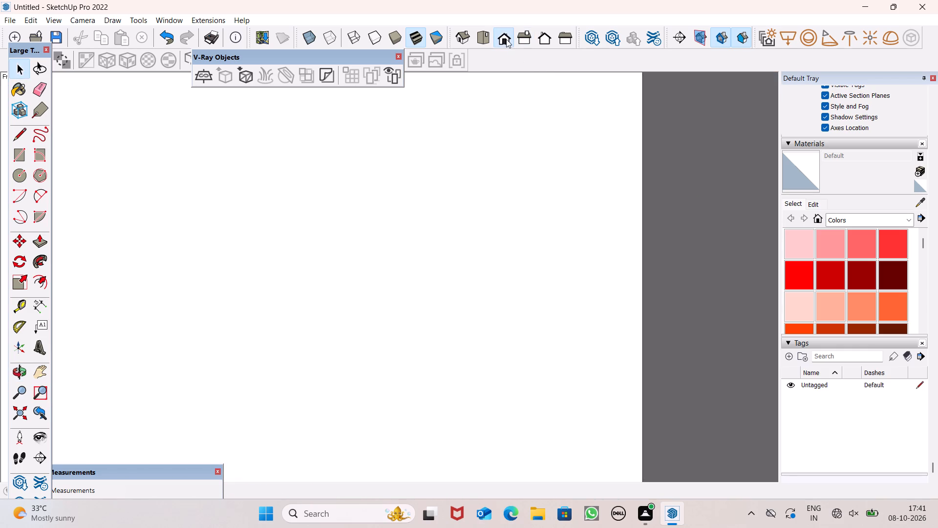
scroll(547, 119, "down", 8)
scroll(594, 146, "down", 5)
scroll(499, 75, "down", 2)
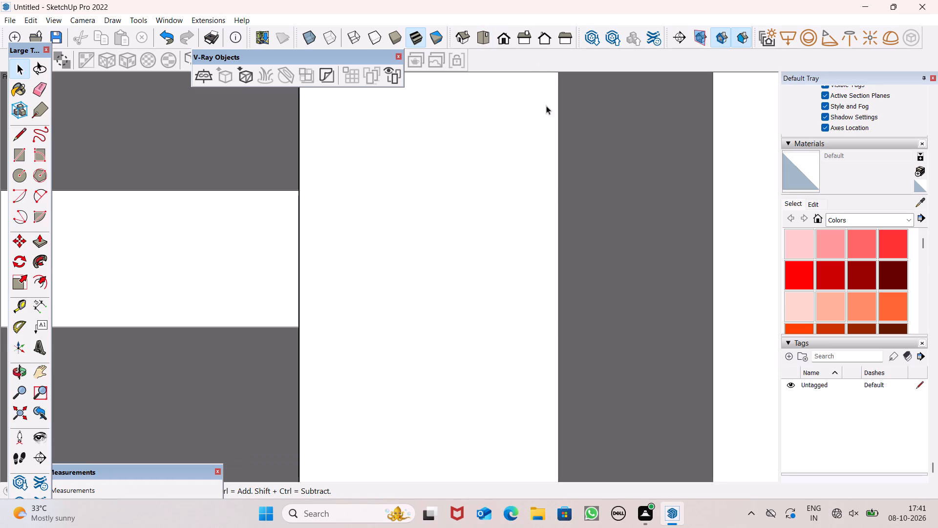
scroll(546, 106, "down", 15)
scroll(602, 136, "up", 1)
scroll(603, 137, "down", 12)
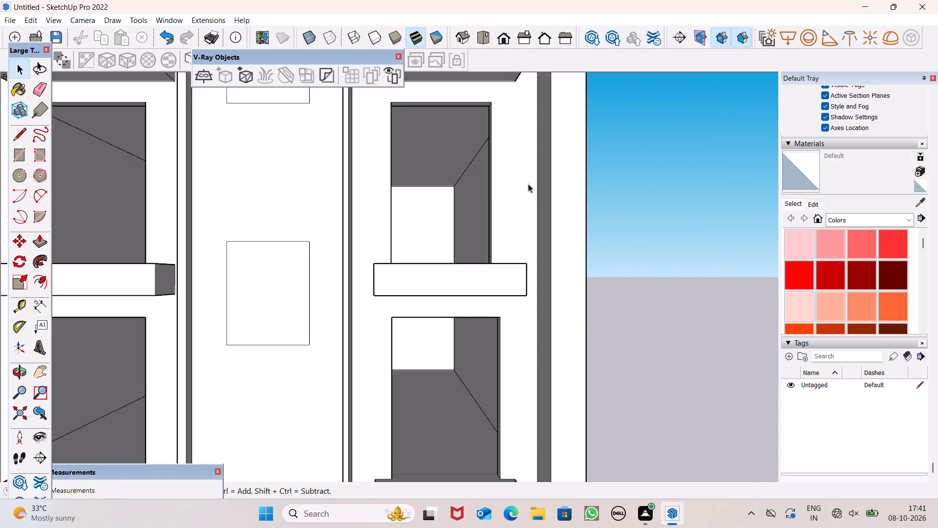
scroll(528, 184, "down", 3)
scroll(541, 205, "up", 1)
scroll(541, 205, "down", 5)
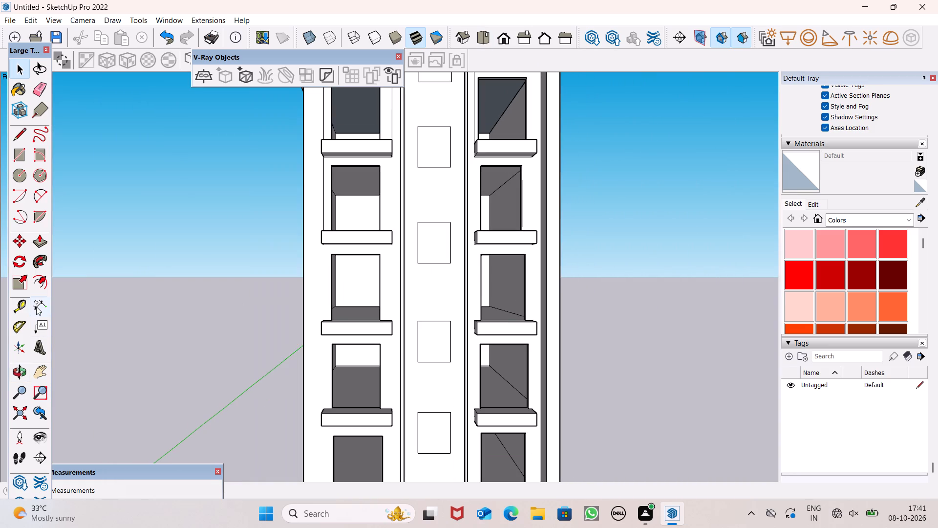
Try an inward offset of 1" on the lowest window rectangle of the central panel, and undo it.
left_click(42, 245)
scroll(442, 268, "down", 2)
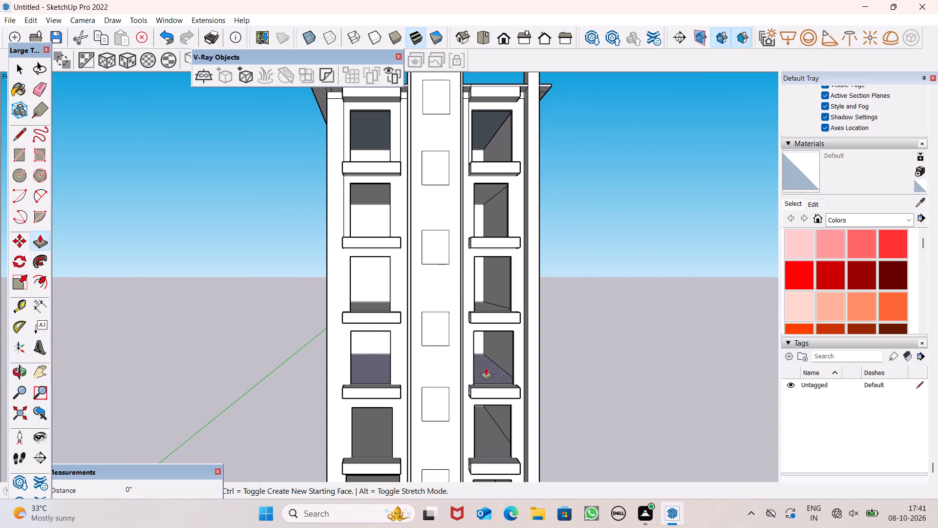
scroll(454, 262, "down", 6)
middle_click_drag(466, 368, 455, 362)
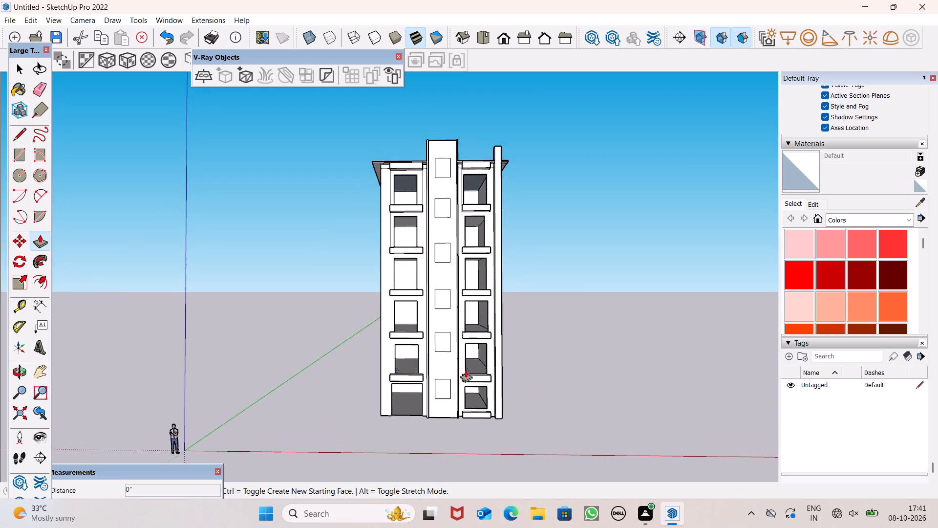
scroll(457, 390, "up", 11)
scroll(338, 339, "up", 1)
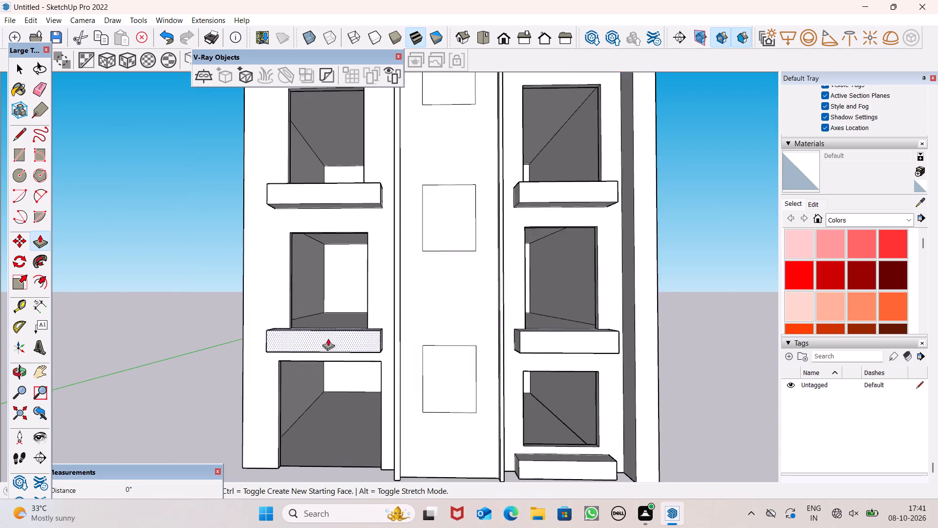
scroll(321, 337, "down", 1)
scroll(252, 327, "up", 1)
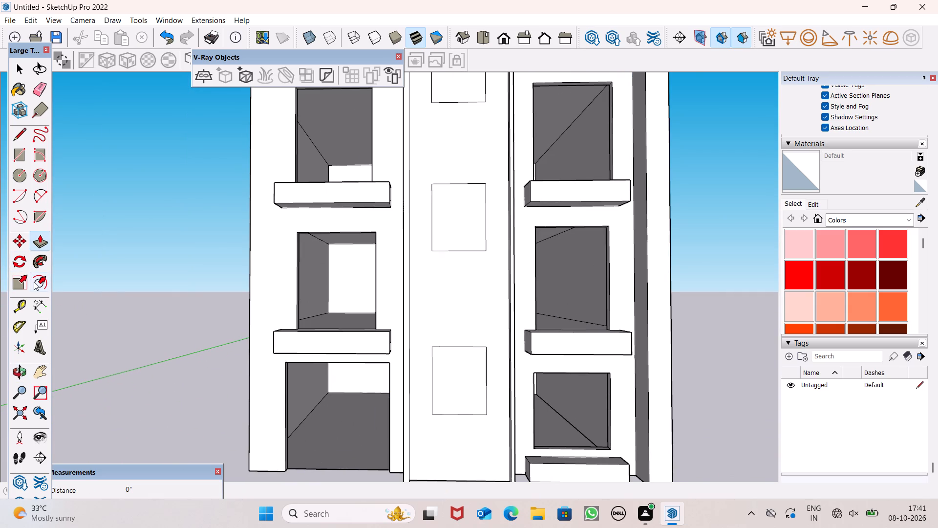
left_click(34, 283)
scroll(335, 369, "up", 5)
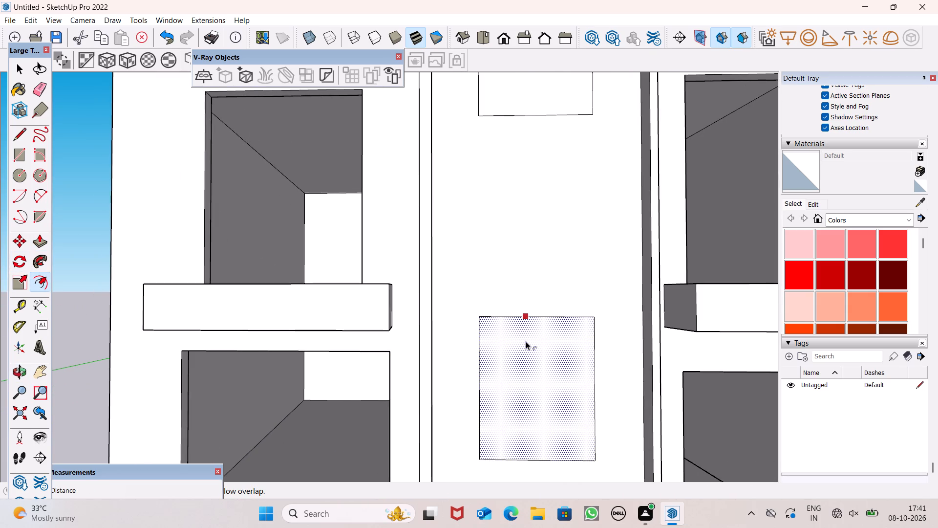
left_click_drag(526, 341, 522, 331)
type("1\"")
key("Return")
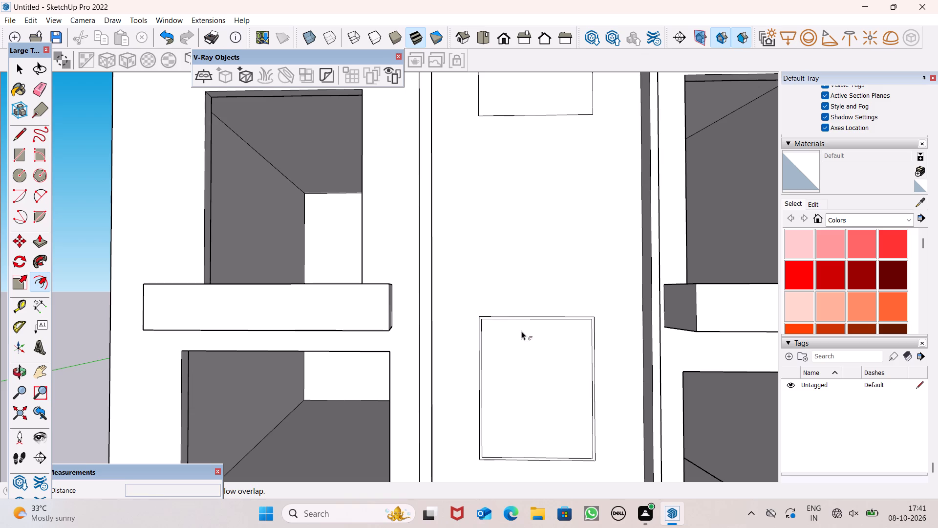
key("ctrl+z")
Offset the outlines of the two lowest window rectangles on the central panel inward by 2" each.
left_click_drag(523, 330, 520, 338)
key("2")
key("shift+quotedbl")
key("Return")
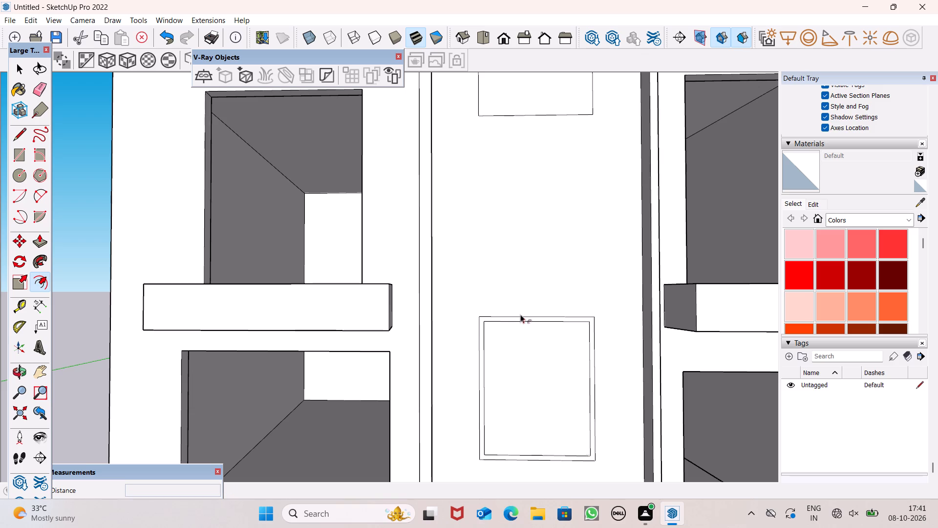
scroll(511, 331, "down", 5)
scroll(549, 120, "up", 4)
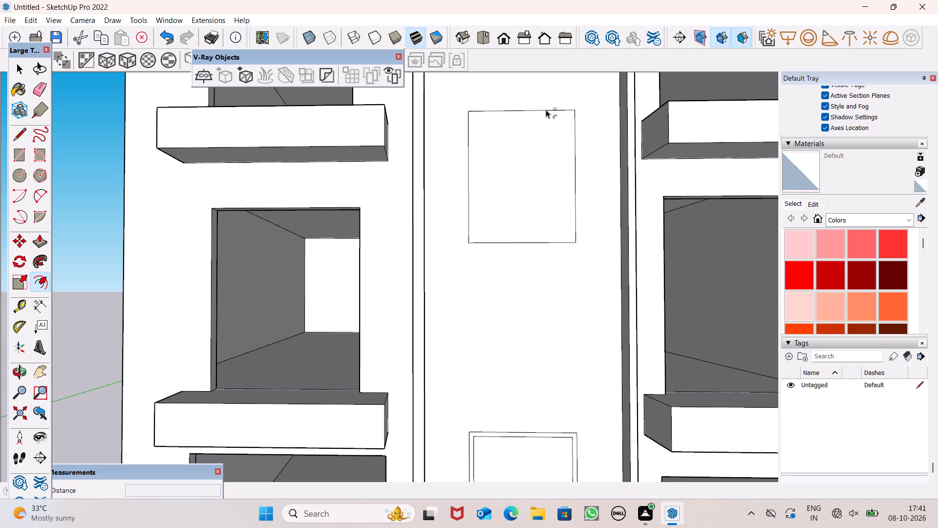
left_click_drag(513, 114, 512, 123)
type("2\"")
key("Return")
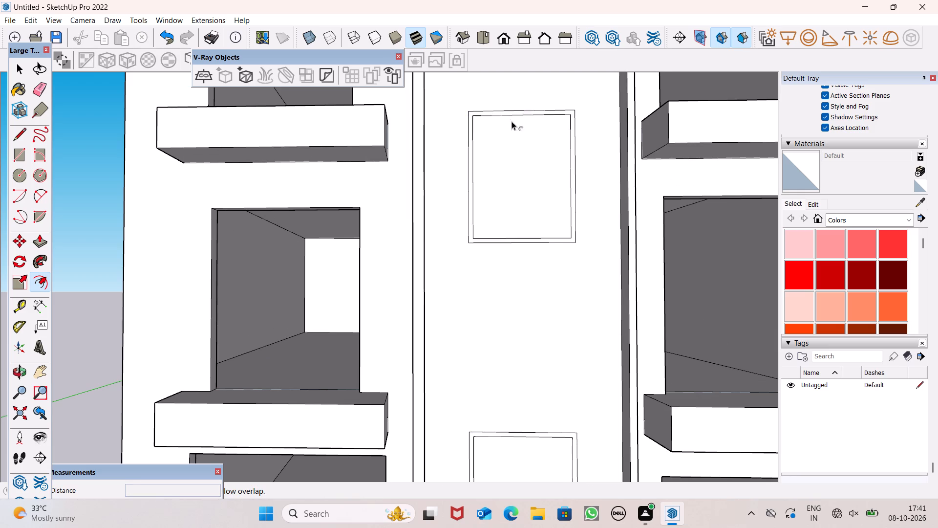
Offset the outline of the third window rectangle from the bottom inward by 2".
scroll(528, 152, "down", 5)
middle_click_drag(540, 165, 529, 345)
scroll(586, 186, "down", 6)
scroll(529, 193, "down", 6)
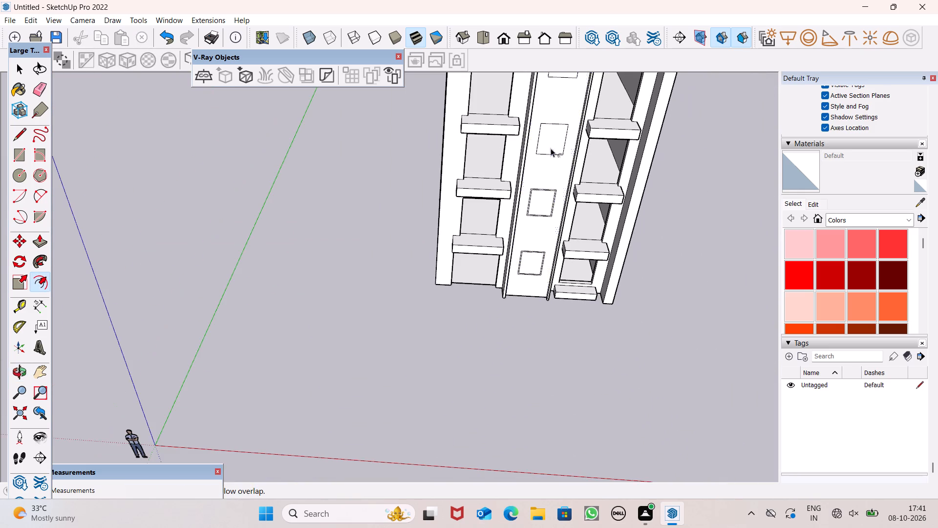
scroll(557, 123, "down", 1)
scroll(557, 121, "up", 14)
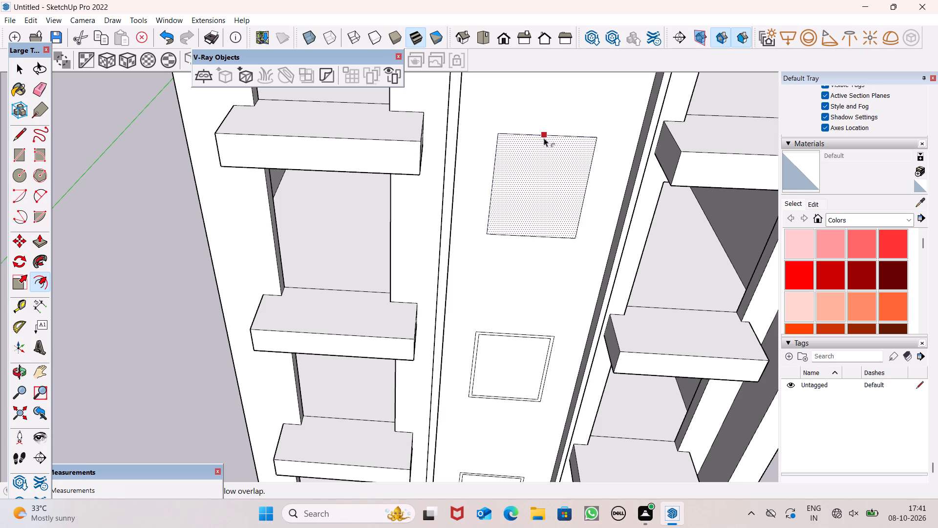
left_click_drag(544, 138, 543, 143)
type("2\"")
key("Return")
Offset the outline of the fourth window rectangle from the bottom of the central panel inward by 2".
scroll(534, 162, "down", 7)
scroll(506, 236, "up", 1)
scroll(504, 238, "down", 2)
scroll(569, 203, "down", 4)
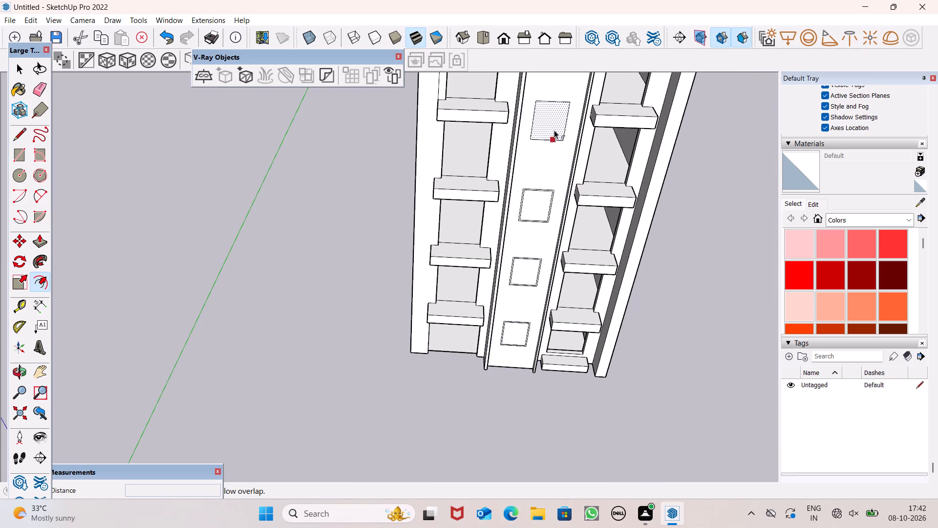
scroll(554, 89, "up", 7)
scroll(560, 101, "down", 1)
scroll(560, 101, "up", 4)
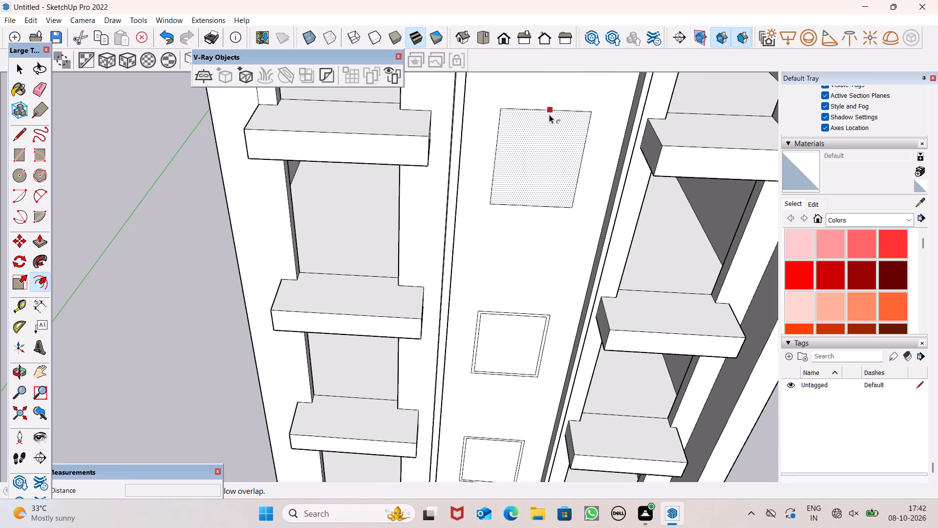
left_click(549, 114)
key("2")
key("shift+quotedbl")
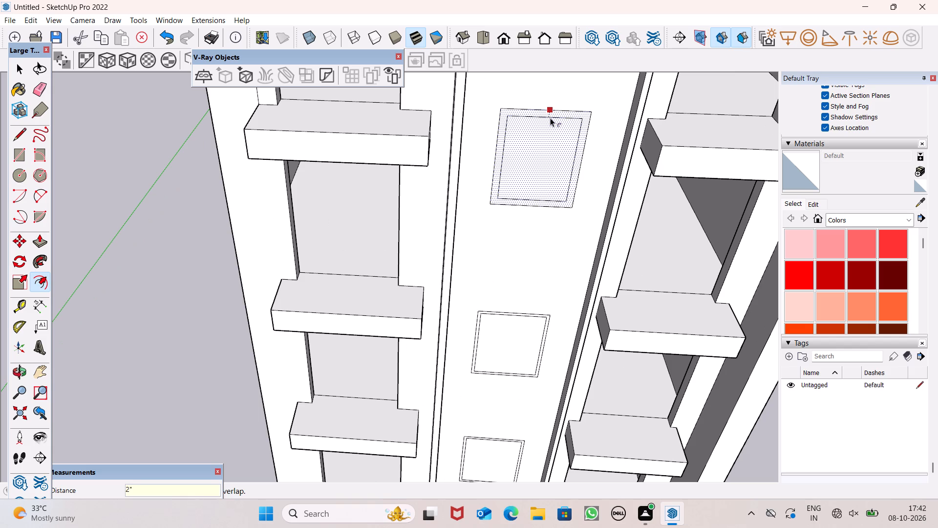
key("Return")
Offset the outline of the topmost window rectangle on the central panel inward by 2".
scroll(533, 177, "down", 17)
scroll(575, 112, "up", 2)
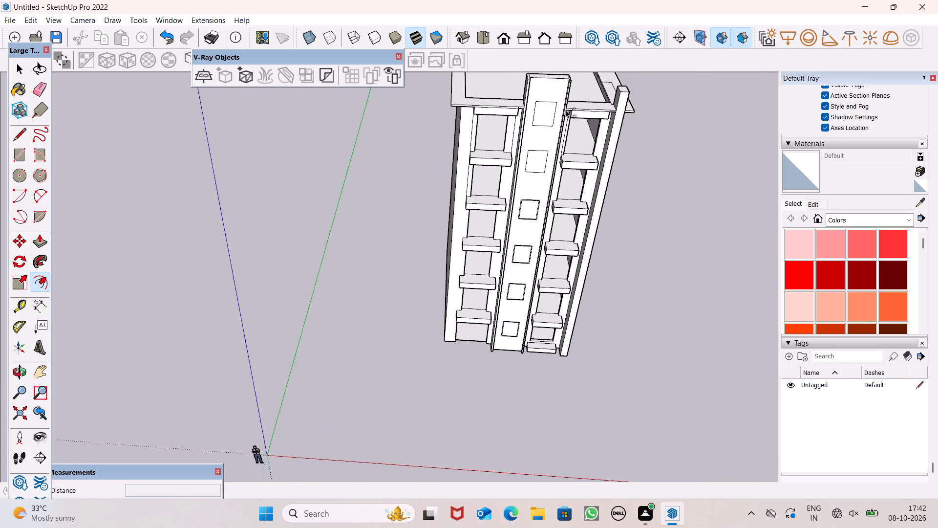
scroll(565, 110, "up", 8)
left_click_drag(537, 100, 537, 104)
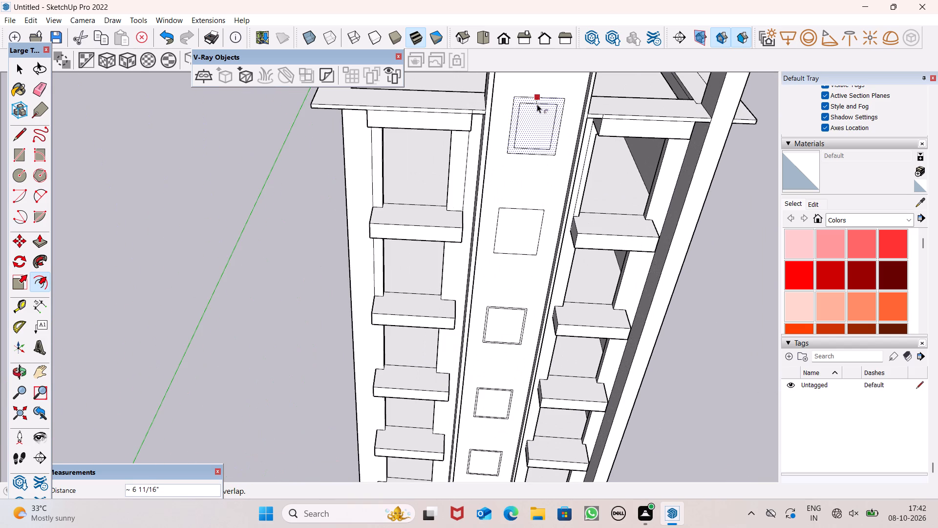
left_click_drag(537, 104, 538, 108)
type("2\"")
key("Return")
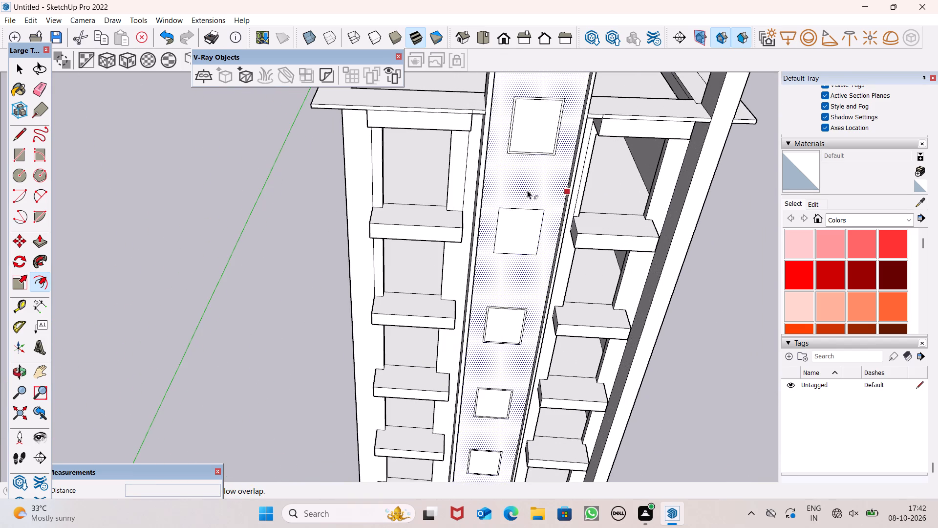
Offset the outline of the fifth window rectangle from the bottom inward by 2" and clear the selection.
middle_click_drag(521, 224, 524, 169)
scroll(524, 170, "up", 1)
scroll(516, 220, "up", 6)
left_click_drag(505, 175, 505, 180)
type("2\"")
key("Return")
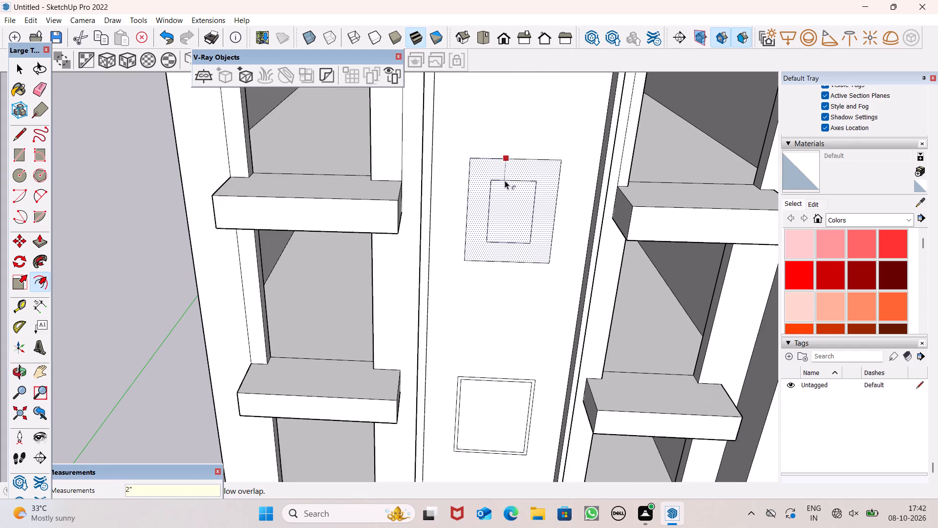
scroll(505, 186, "down", 14)
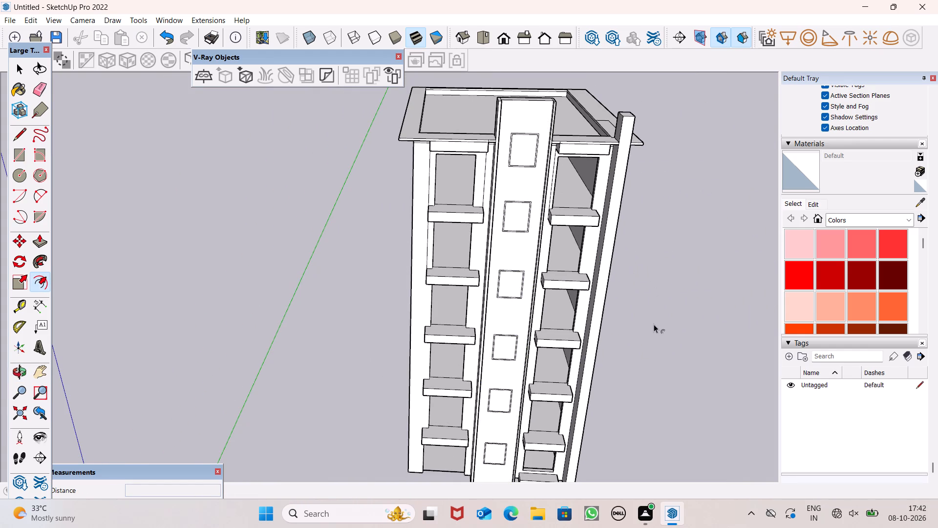
key("space")
left_click(646, 313)
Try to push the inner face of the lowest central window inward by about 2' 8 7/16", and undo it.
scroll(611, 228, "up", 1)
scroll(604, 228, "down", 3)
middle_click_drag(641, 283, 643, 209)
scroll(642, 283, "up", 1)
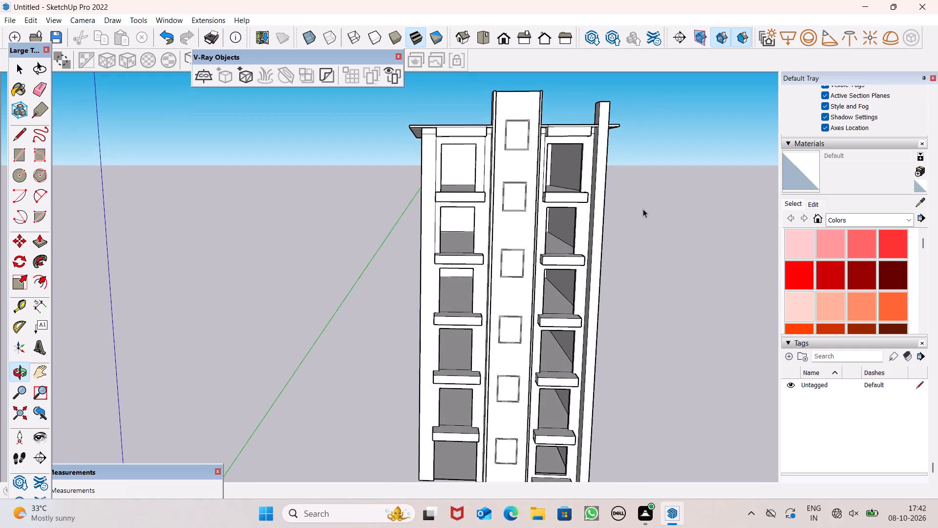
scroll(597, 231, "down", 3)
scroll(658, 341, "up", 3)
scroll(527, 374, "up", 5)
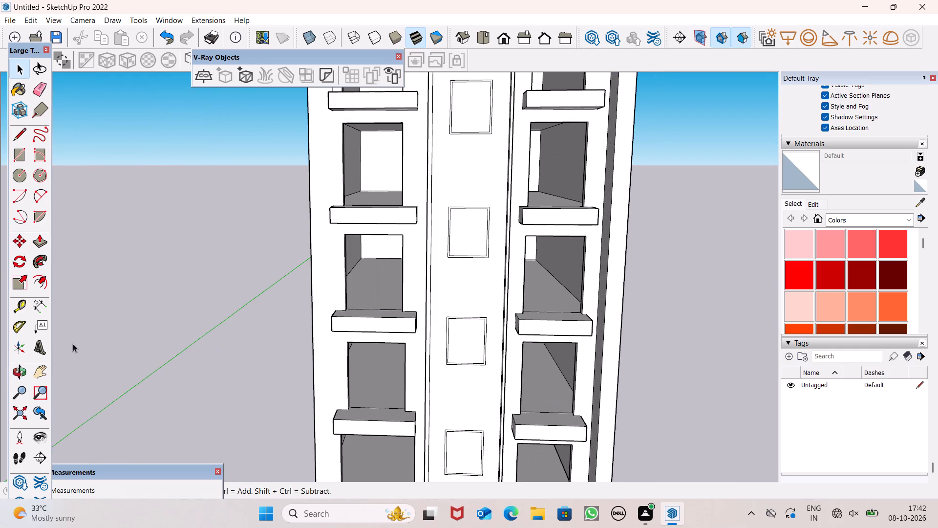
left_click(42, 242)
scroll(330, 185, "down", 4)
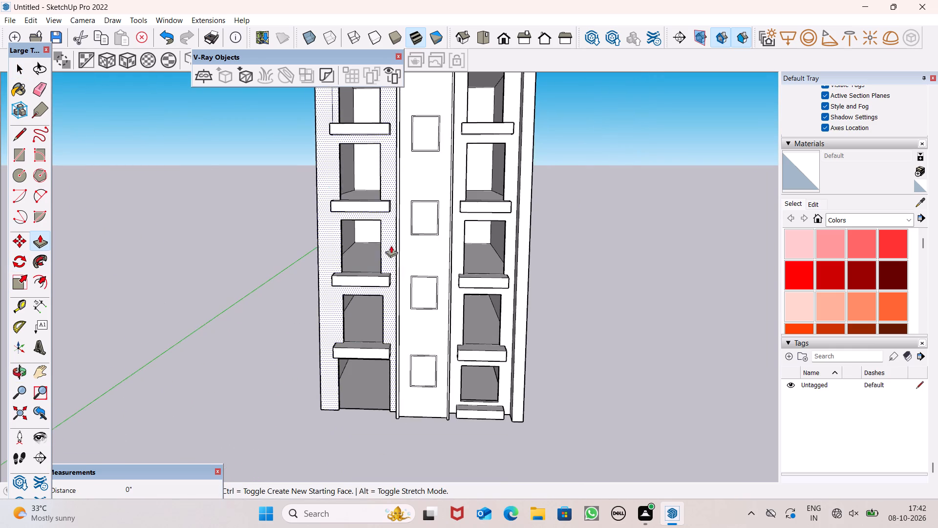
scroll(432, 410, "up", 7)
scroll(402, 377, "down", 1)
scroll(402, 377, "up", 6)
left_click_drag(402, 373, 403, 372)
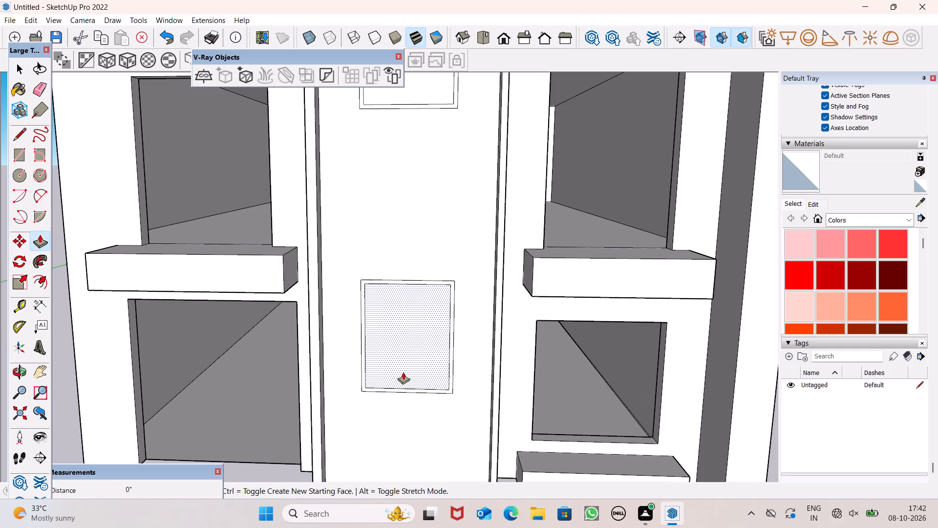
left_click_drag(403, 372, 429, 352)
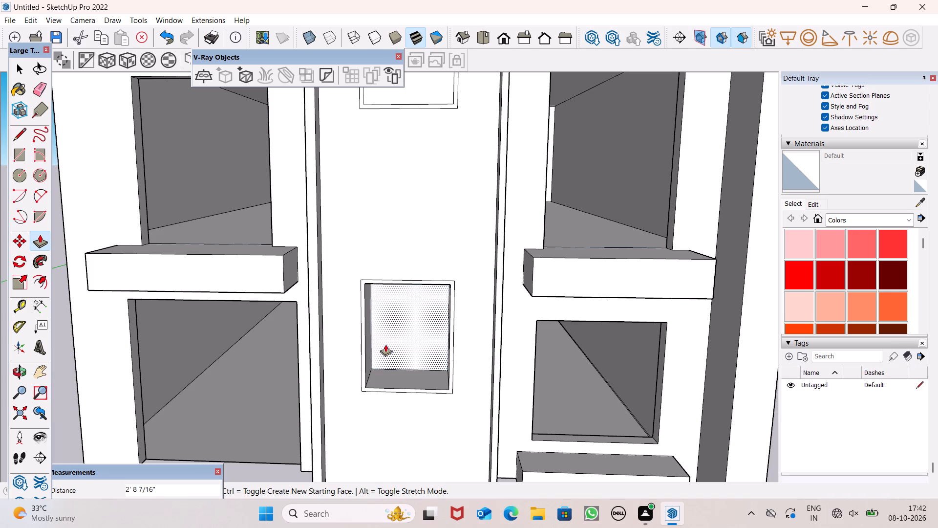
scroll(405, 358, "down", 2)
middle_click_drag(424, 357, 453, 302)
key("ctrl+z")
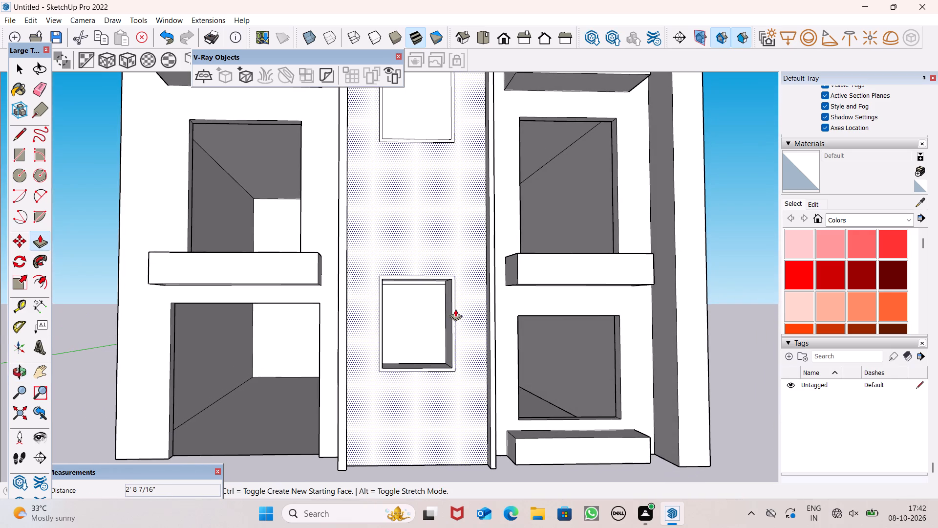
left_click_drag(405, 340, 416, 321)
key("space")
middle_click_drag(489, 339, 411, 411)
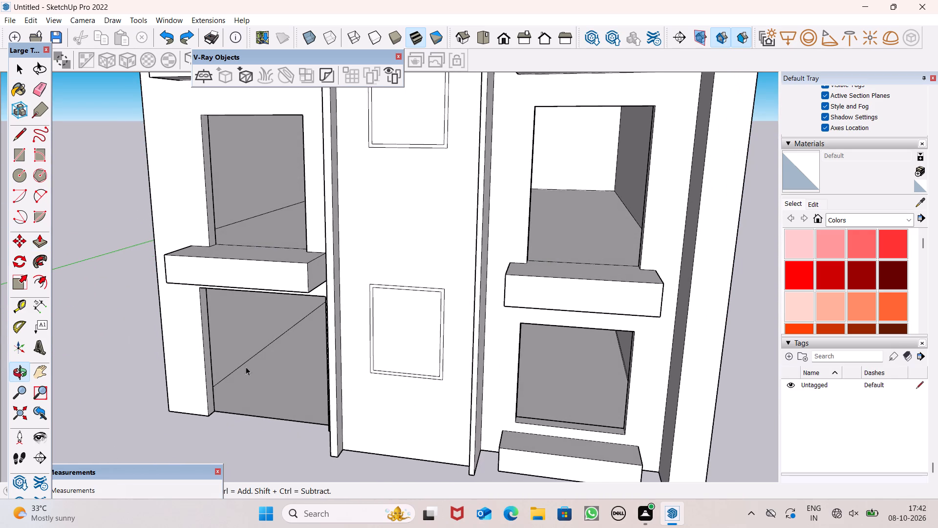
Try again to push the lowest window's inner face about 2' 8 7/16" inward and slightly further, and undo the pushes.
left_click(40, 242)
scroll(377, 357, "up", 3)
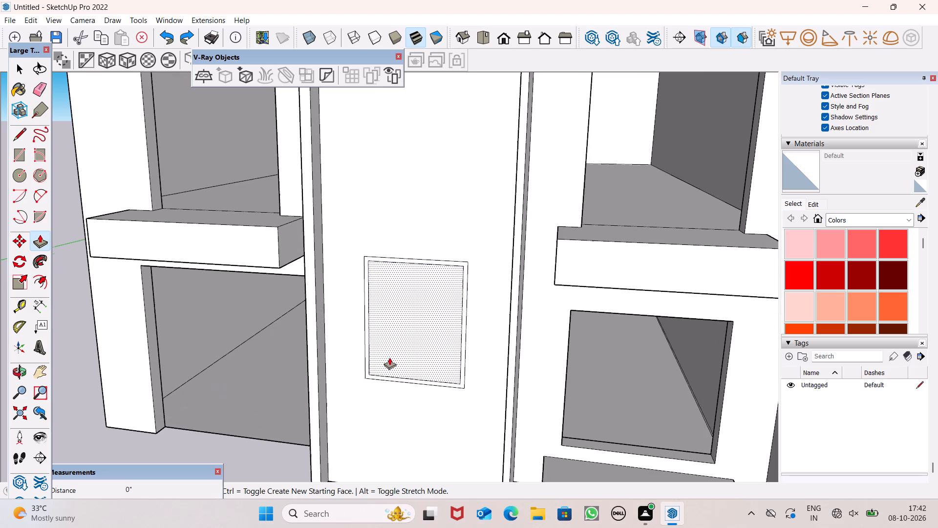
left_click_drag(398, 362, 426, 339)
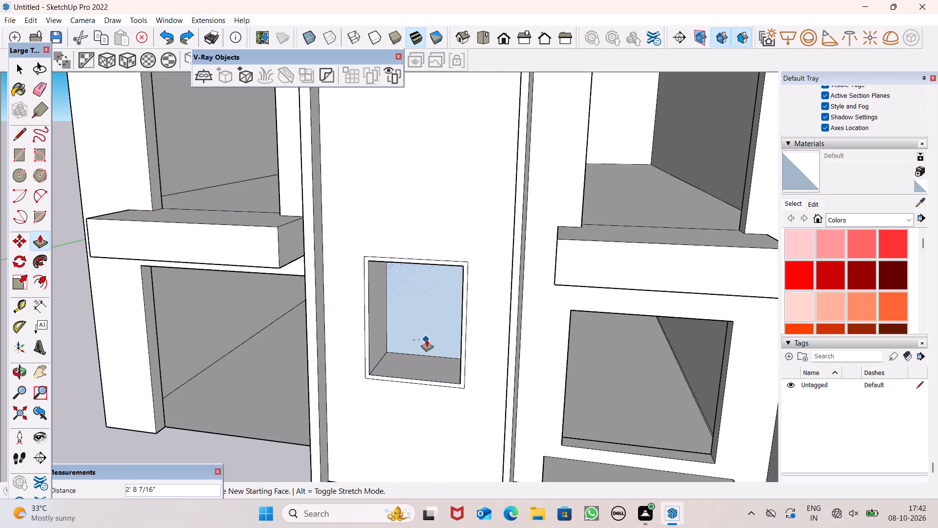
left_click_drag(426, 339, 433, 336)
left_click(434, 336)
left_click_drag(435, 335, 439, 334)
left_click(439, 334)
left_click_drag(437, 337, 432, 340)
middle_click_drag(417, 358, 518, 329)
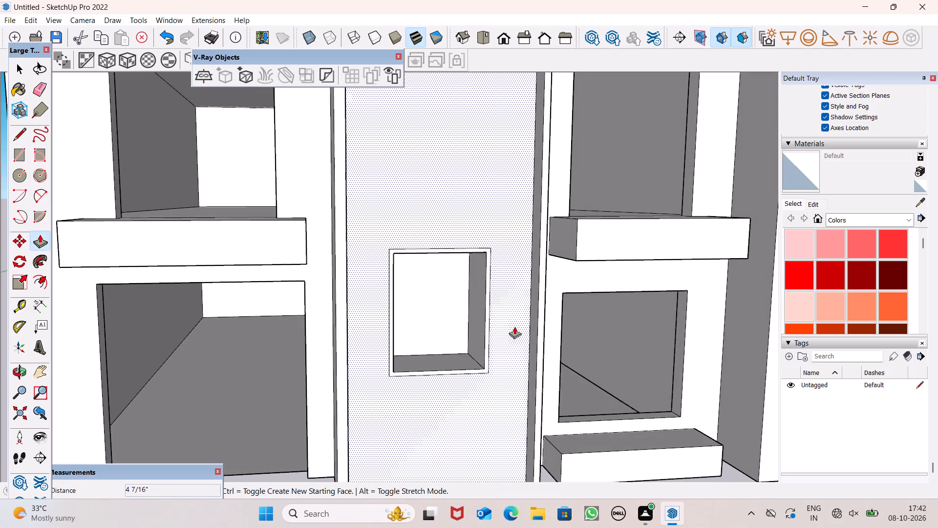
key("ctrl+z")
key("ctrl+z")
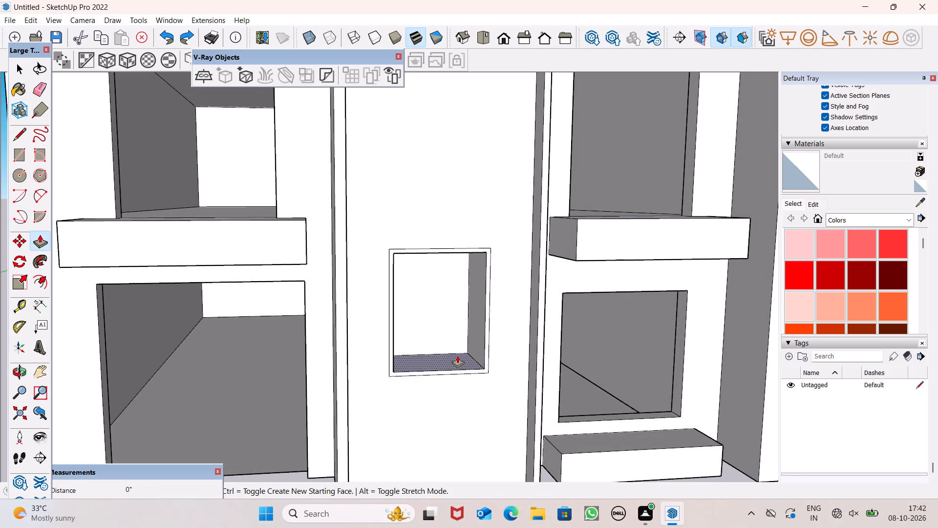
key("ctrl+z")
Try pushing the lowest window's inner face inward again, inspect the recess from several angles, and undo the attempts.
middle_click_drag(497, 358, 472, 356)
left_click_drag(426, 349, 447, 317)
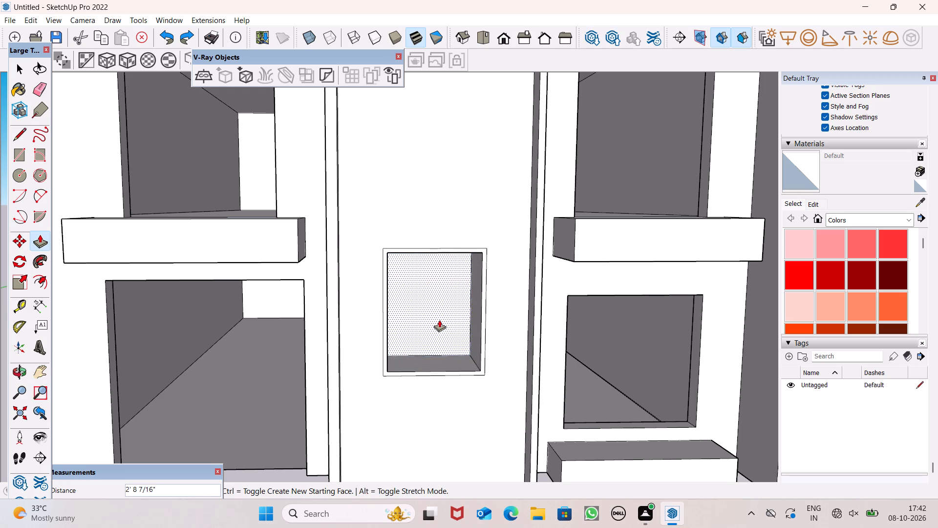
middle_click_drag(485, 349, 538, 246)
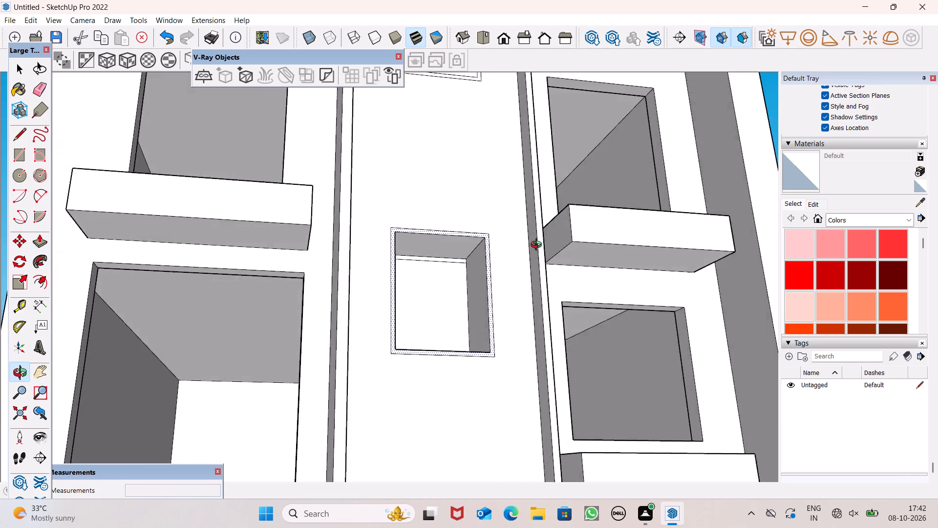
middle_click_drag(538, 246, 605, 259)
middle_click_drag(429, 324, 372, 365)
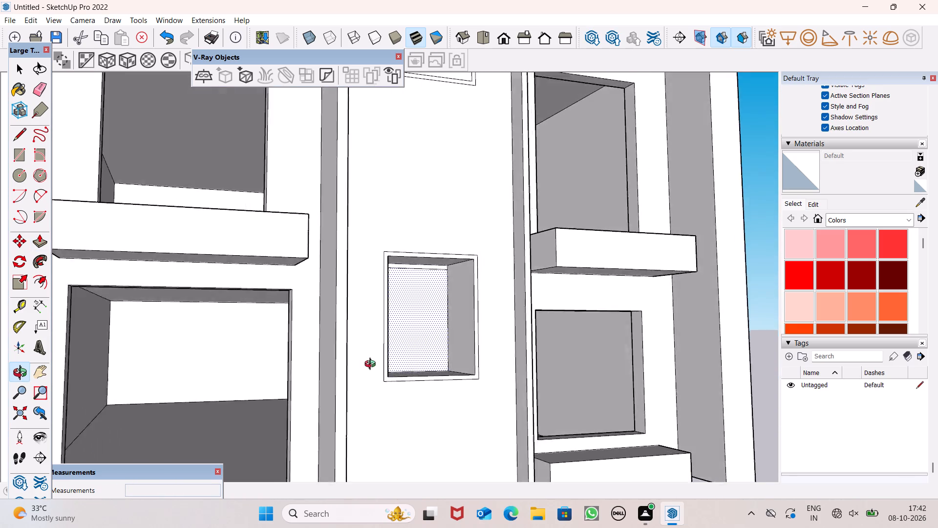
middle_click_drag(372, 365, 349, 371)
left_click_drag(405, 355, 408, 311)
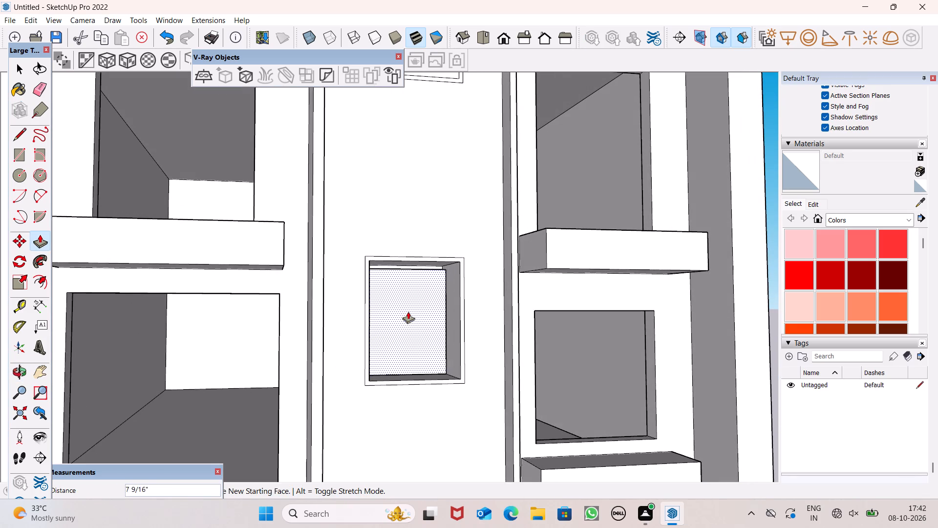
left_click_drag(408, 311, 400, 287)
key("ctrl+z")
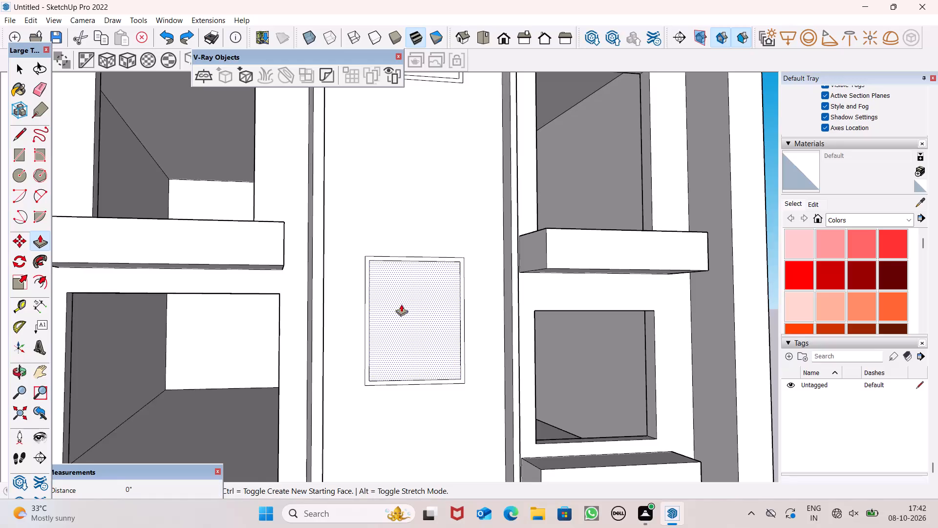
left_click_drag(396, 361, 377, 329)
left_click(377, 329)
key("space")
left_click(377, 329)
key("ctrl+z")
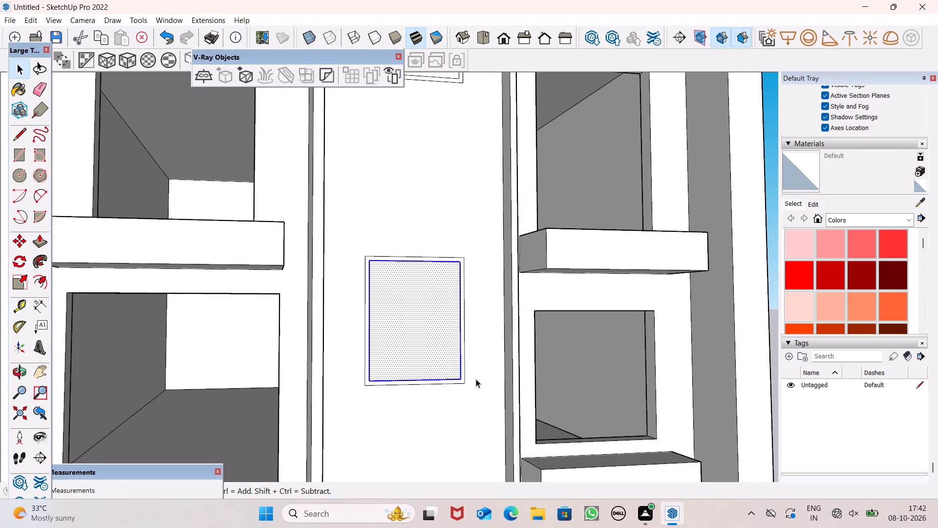
Examine the tower's ground floor around the large opening beside the central panel from several angles.
middle_click_drag(476, 379, 461, 420)
scroll(458, 420, "up", 1)
scroll(554, 361, "down", 3)
scroll(469, 318, "down", 3)
scroll(472, 334, "up", 1)
scroll(473, 336, "down", 1)
left_click(0, 337)
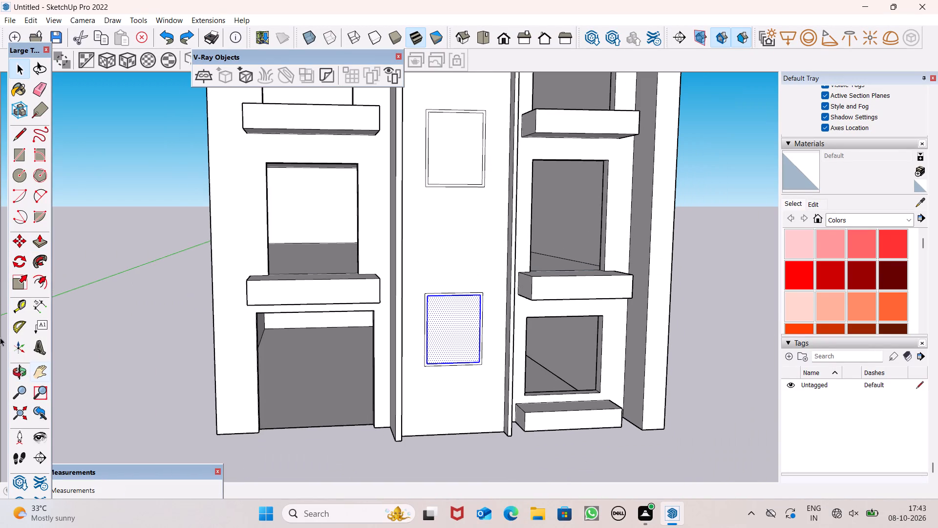
left_click(123, 329)
middle_click_drag(290, 388, 447, 343)
scroll(447, 343, "up", 4)
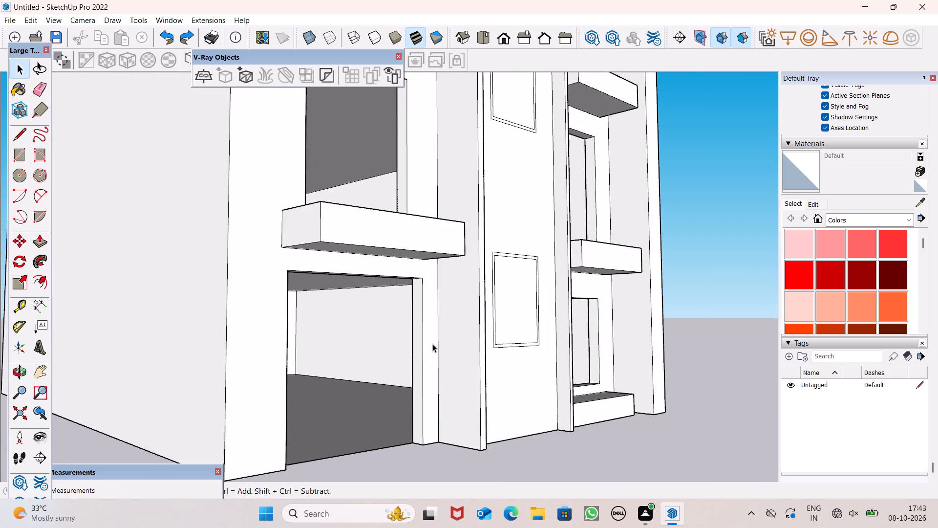
scroll(432, 344, "up", 10)
middle_click_drag(407, 321, 406, 295)
middle_click_drag(399, 347, 437, 386)
scroll(352, 281, "down", 5)
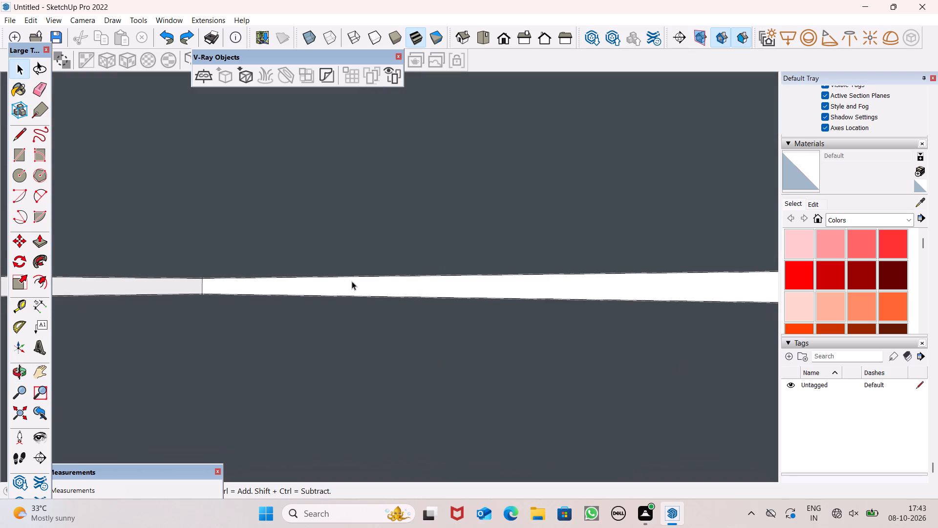
scroll(340, 284, "up", 1)
scroll(339, 284, "down", 5)
scroll(341, 231, "up", 1)
scroll(341, 231, "down", 1)
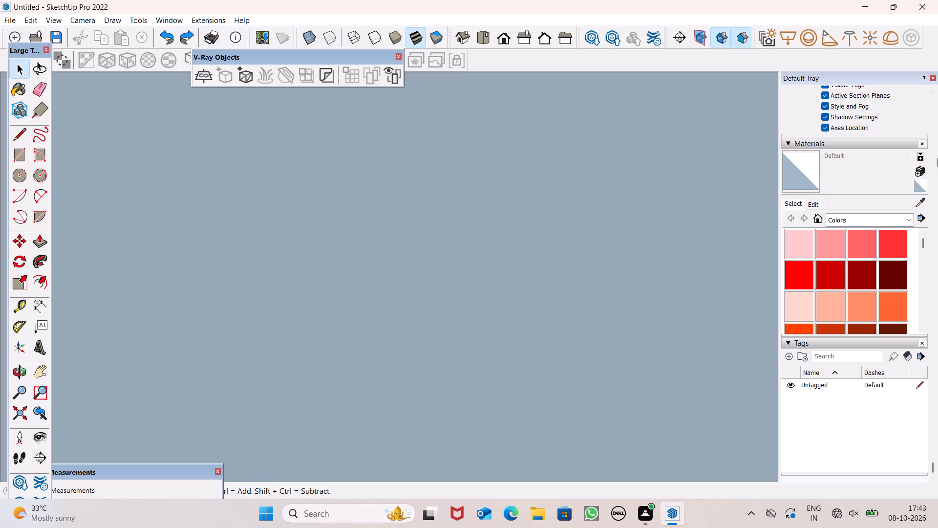
Examine the ground-floor room behind the large opening beside the central panel, inside and out, from several angles.
left_click(501, 41)
scroll(529, 92, "down", 11)
middle_click_drag(523, 171, 662, 173)
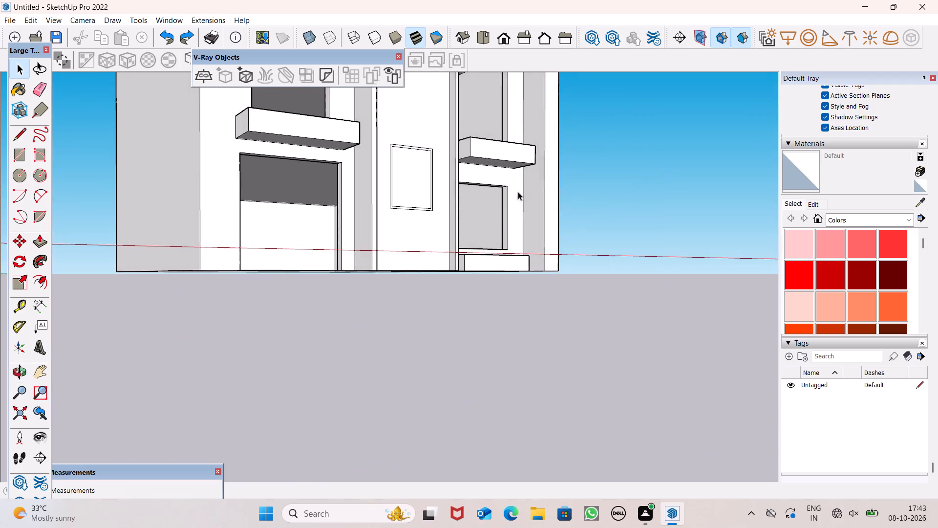
scroll(441, 193, "up", 12)
middle_click_drag(282, 219, 446, 260)
scroll(380, 263, "up", 7)
scroll(414, 264, "down", 5)
middle_click_drag(445, 292, 483, 302)
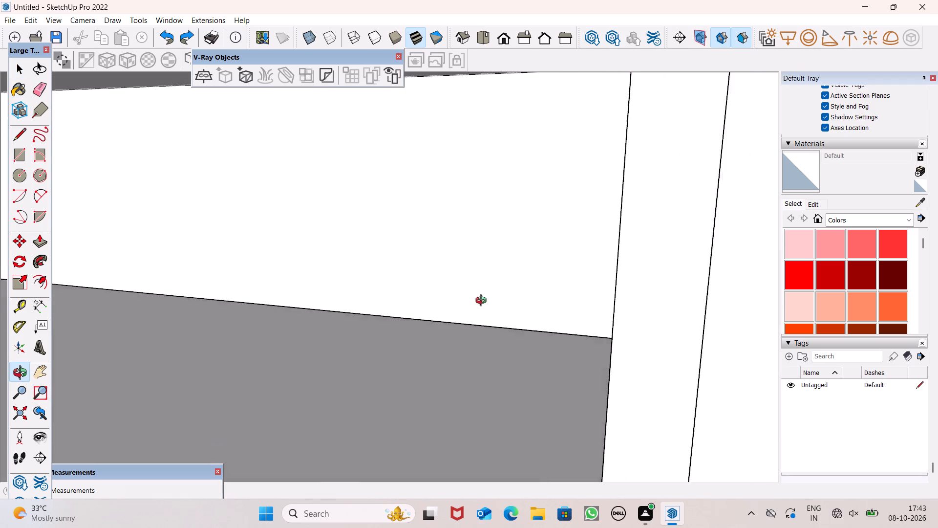
middle_click_drag(483, 302, 509, 301)
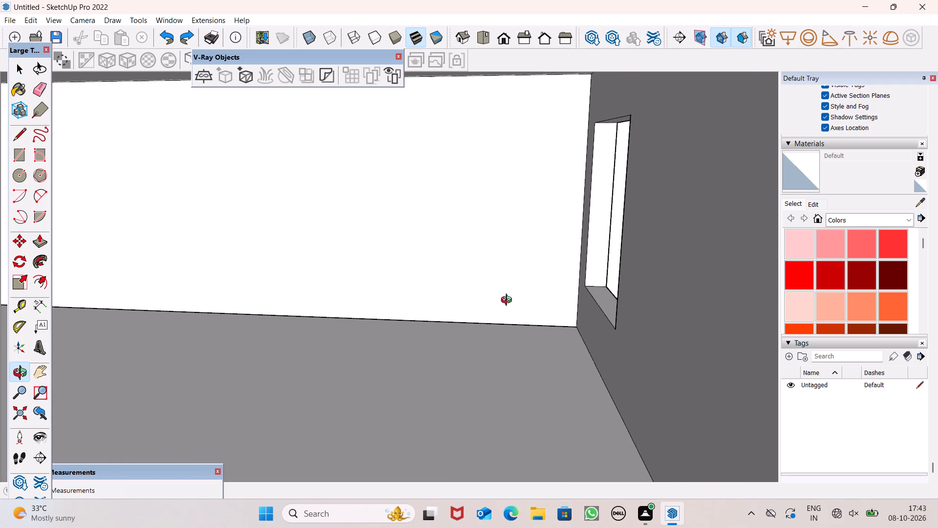
middle_click_drag(509, 301, 439, 300)
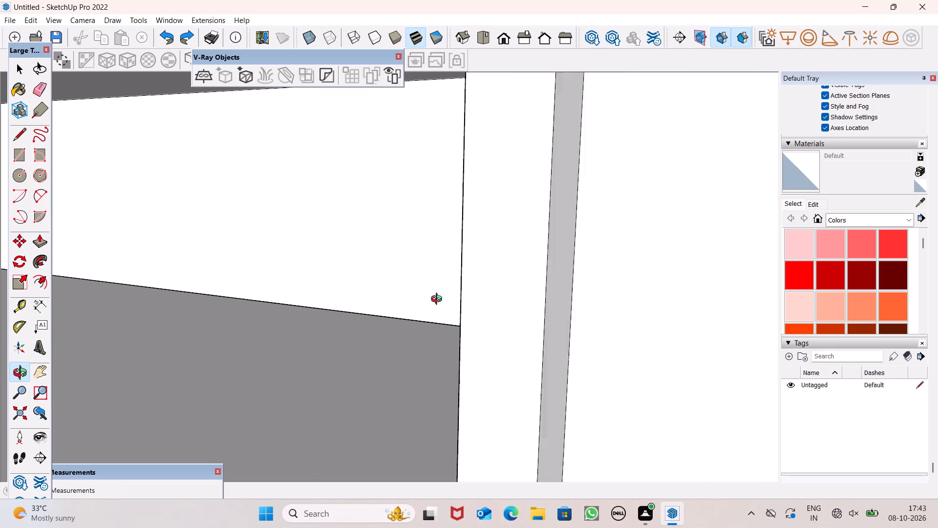
middle_click_drag(439, 300, 340, 273)
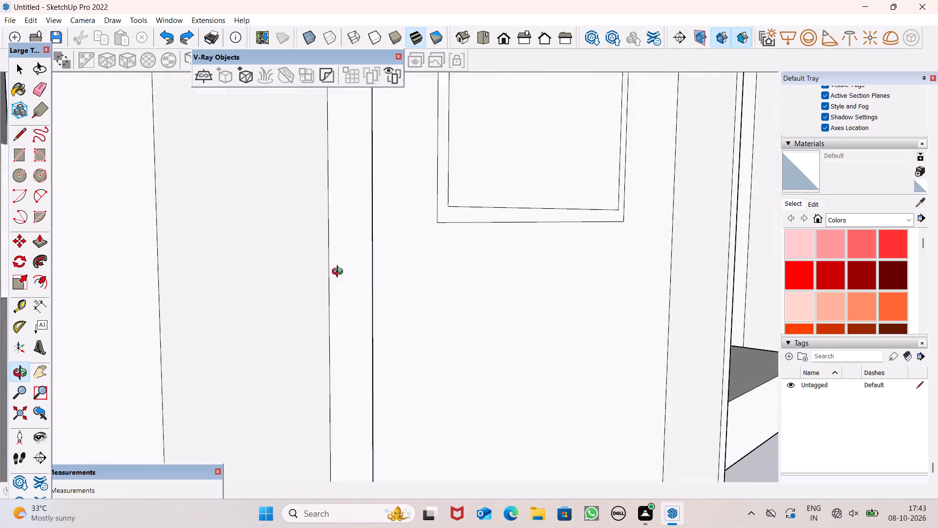
middle_click_drag(340, 273, 543, 291)
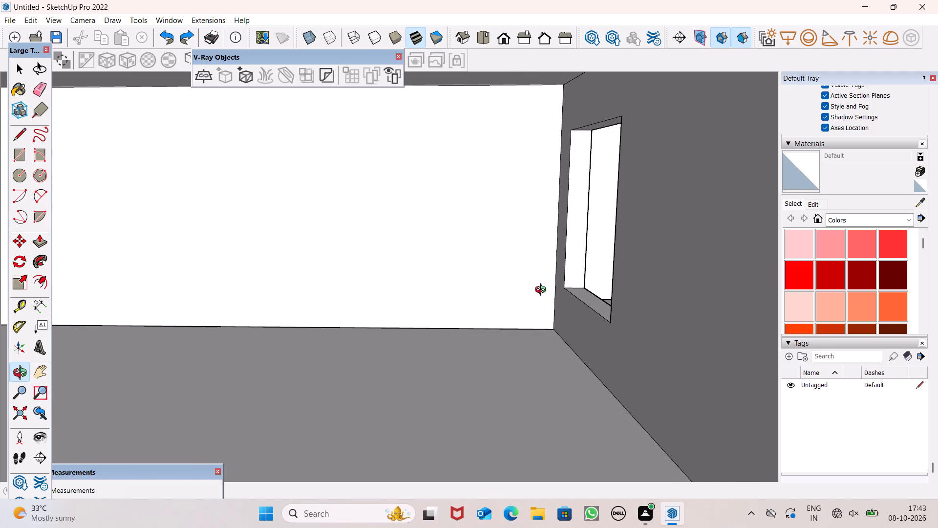
middle_click_drag(543, 291, 511, 280)
scroll(464, 229, "down", 4)
middle_click_drag(597, 247, 316, 207)
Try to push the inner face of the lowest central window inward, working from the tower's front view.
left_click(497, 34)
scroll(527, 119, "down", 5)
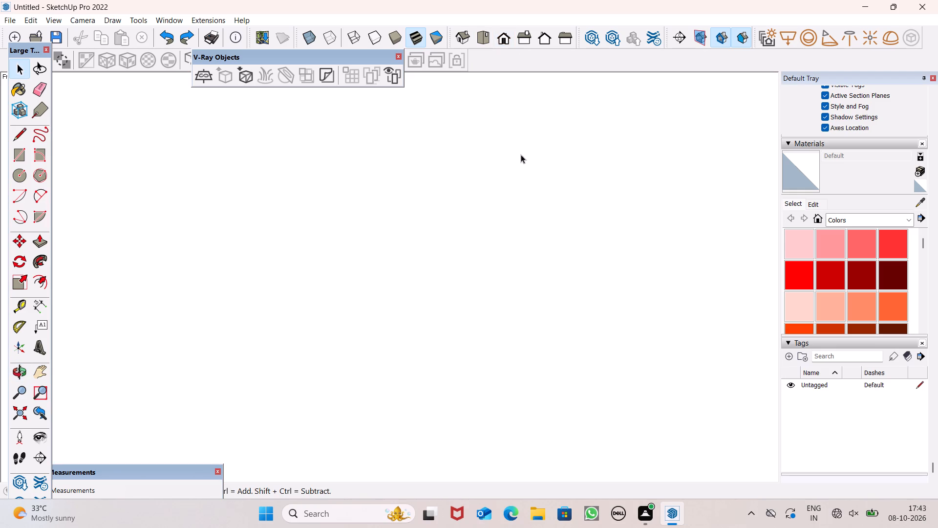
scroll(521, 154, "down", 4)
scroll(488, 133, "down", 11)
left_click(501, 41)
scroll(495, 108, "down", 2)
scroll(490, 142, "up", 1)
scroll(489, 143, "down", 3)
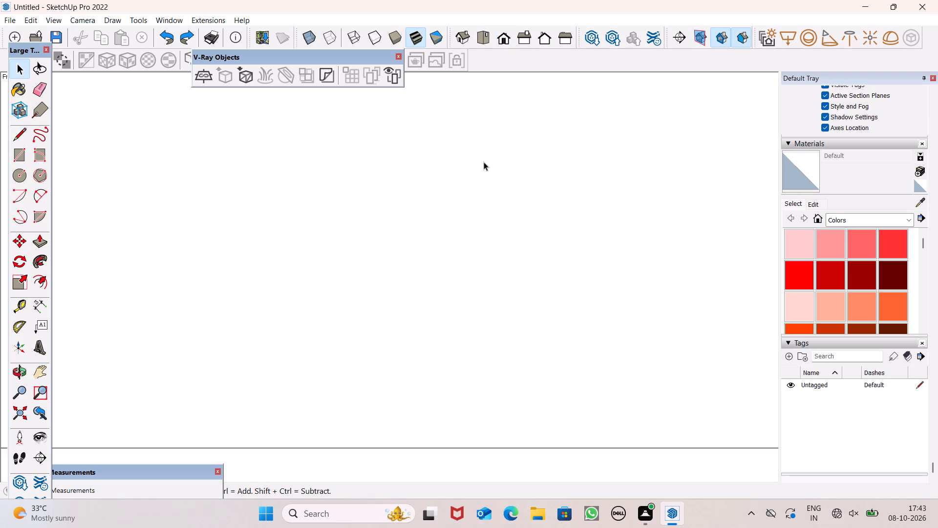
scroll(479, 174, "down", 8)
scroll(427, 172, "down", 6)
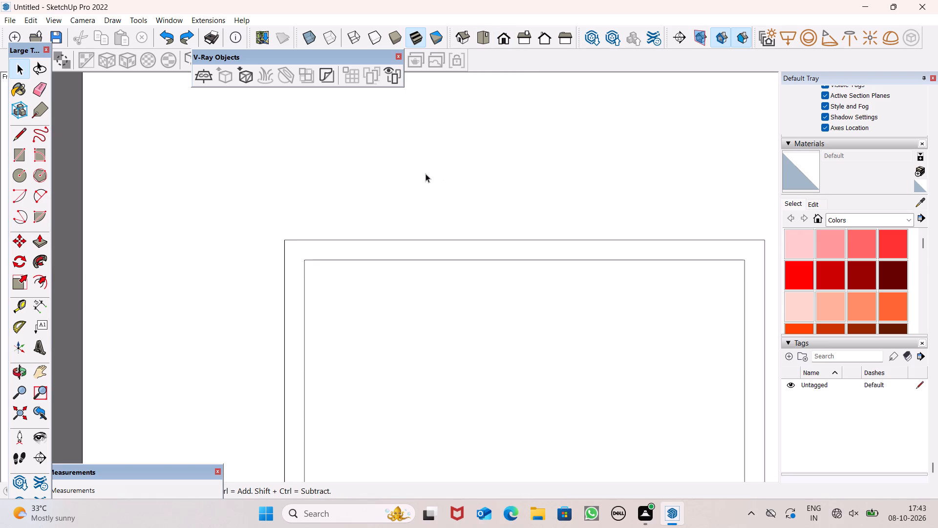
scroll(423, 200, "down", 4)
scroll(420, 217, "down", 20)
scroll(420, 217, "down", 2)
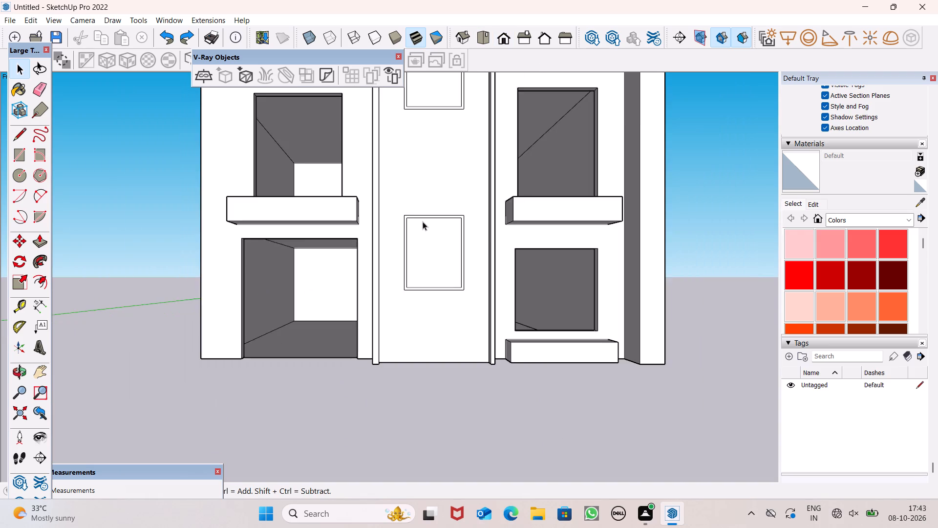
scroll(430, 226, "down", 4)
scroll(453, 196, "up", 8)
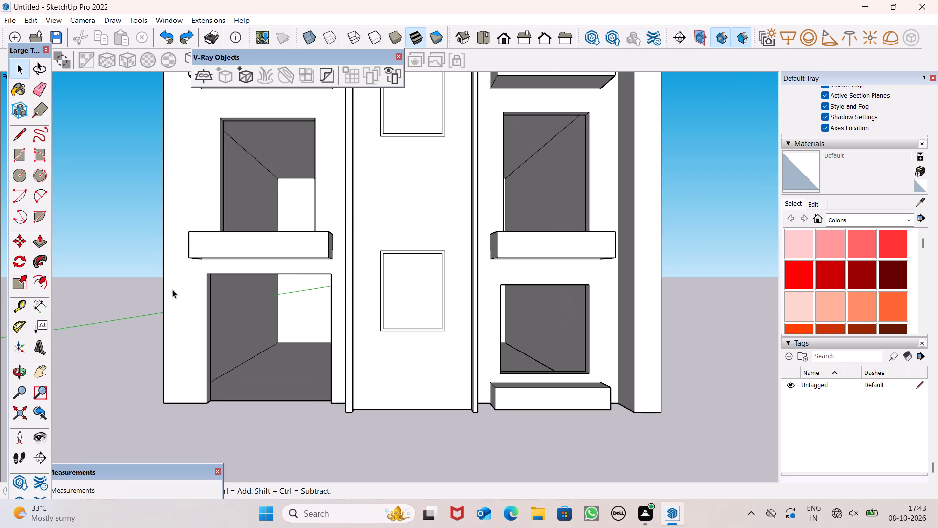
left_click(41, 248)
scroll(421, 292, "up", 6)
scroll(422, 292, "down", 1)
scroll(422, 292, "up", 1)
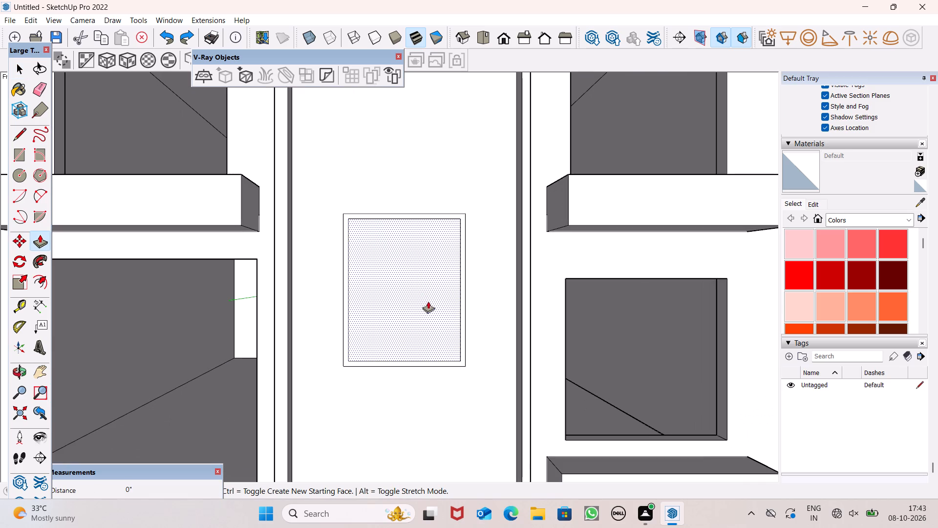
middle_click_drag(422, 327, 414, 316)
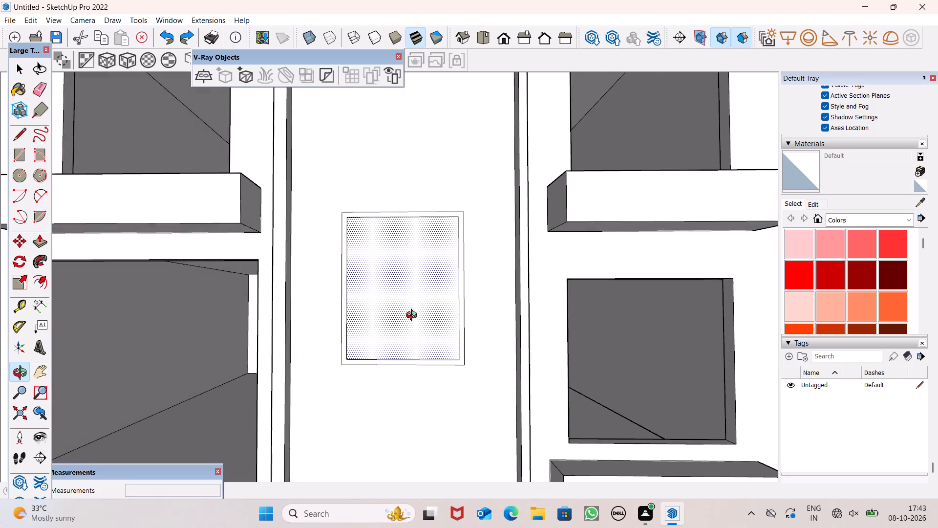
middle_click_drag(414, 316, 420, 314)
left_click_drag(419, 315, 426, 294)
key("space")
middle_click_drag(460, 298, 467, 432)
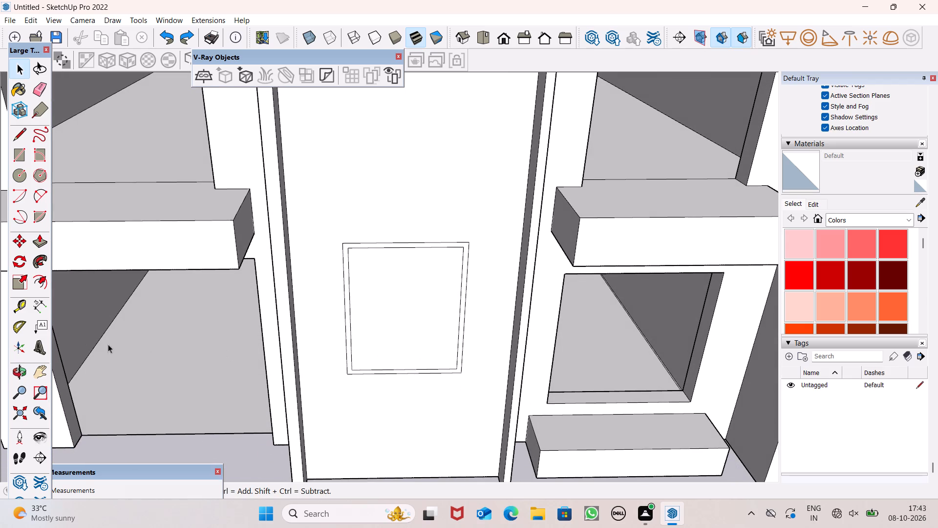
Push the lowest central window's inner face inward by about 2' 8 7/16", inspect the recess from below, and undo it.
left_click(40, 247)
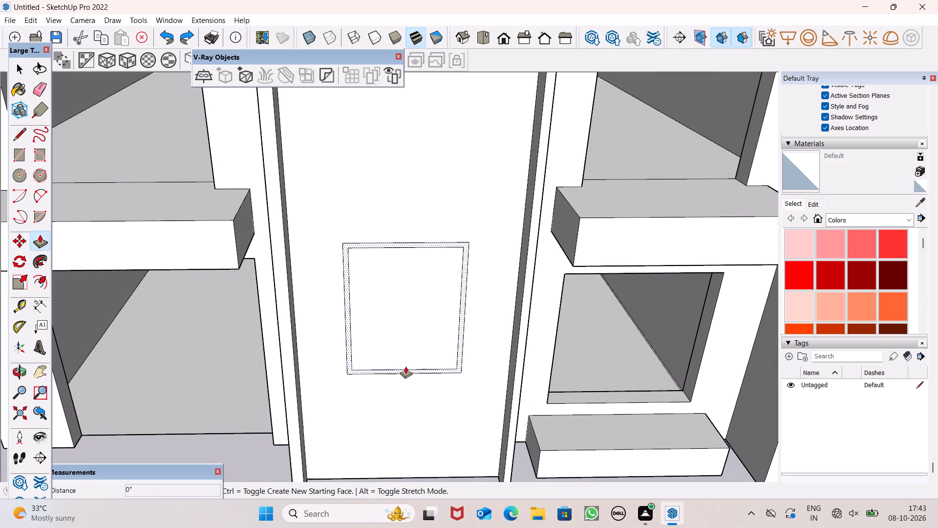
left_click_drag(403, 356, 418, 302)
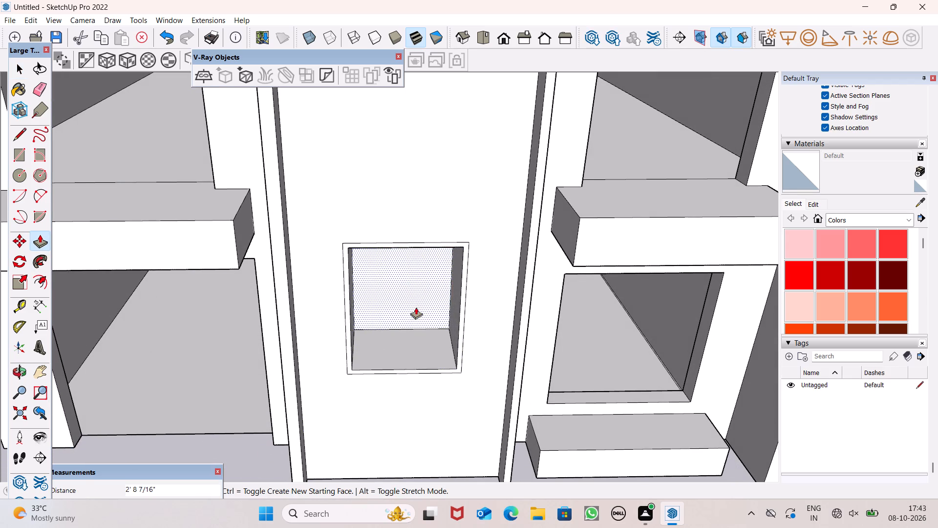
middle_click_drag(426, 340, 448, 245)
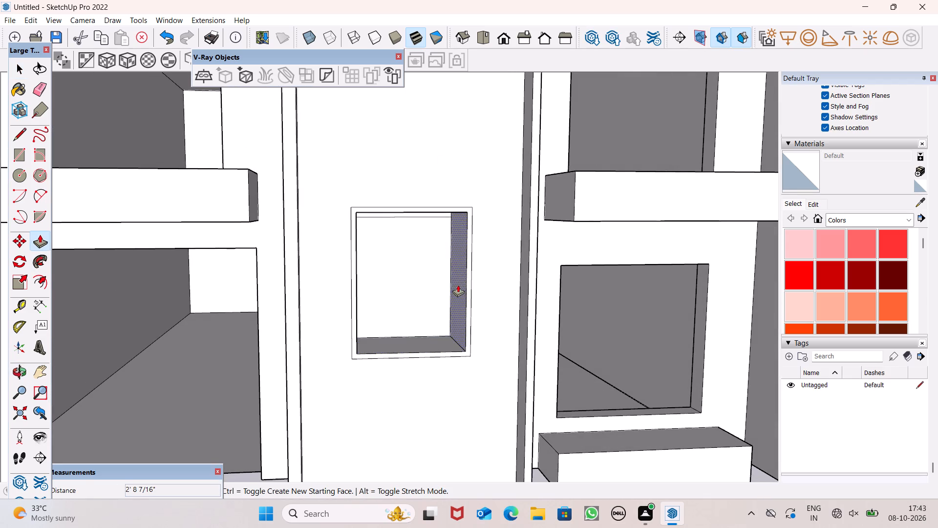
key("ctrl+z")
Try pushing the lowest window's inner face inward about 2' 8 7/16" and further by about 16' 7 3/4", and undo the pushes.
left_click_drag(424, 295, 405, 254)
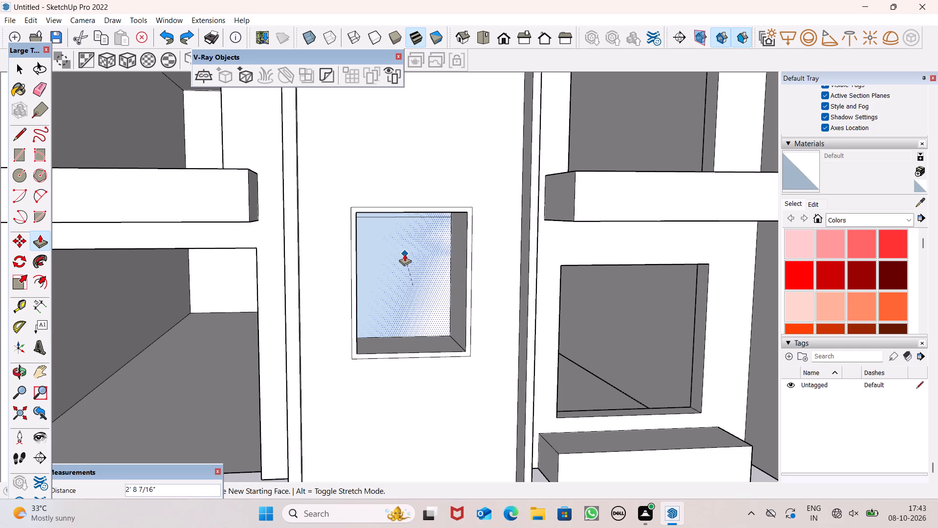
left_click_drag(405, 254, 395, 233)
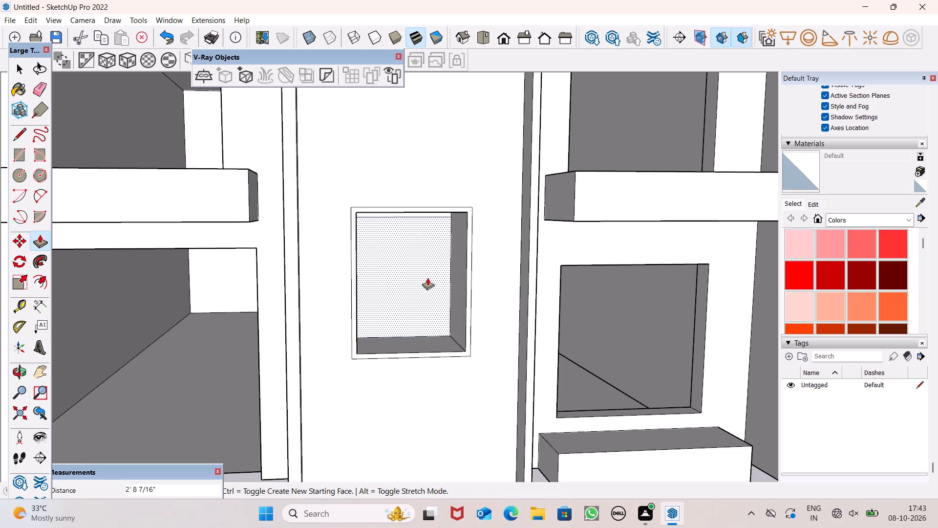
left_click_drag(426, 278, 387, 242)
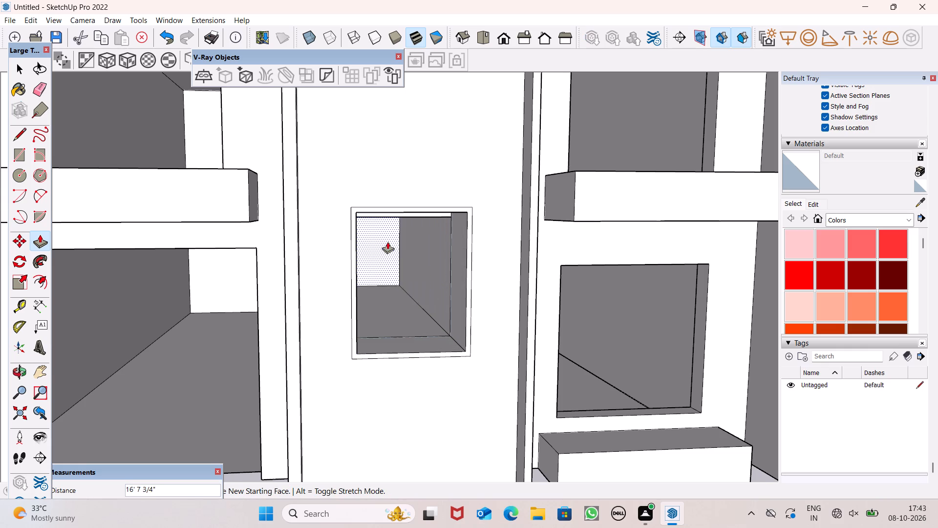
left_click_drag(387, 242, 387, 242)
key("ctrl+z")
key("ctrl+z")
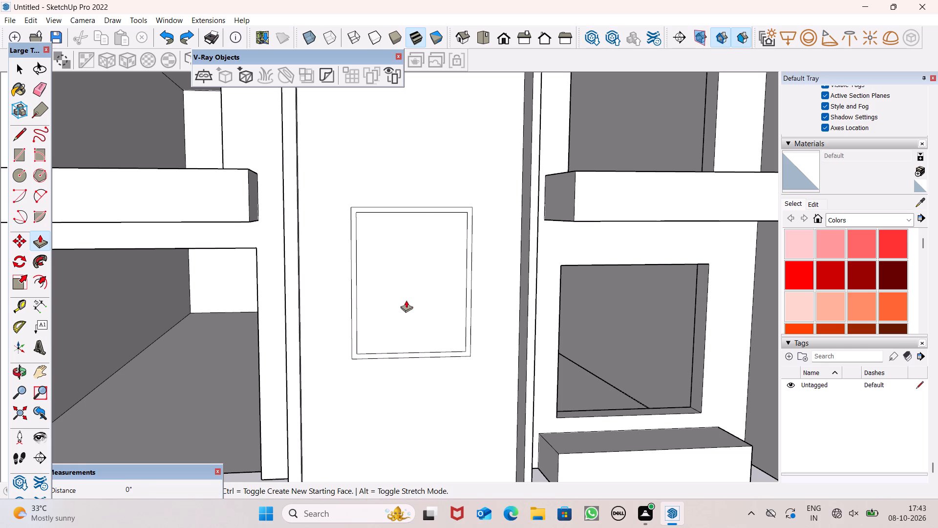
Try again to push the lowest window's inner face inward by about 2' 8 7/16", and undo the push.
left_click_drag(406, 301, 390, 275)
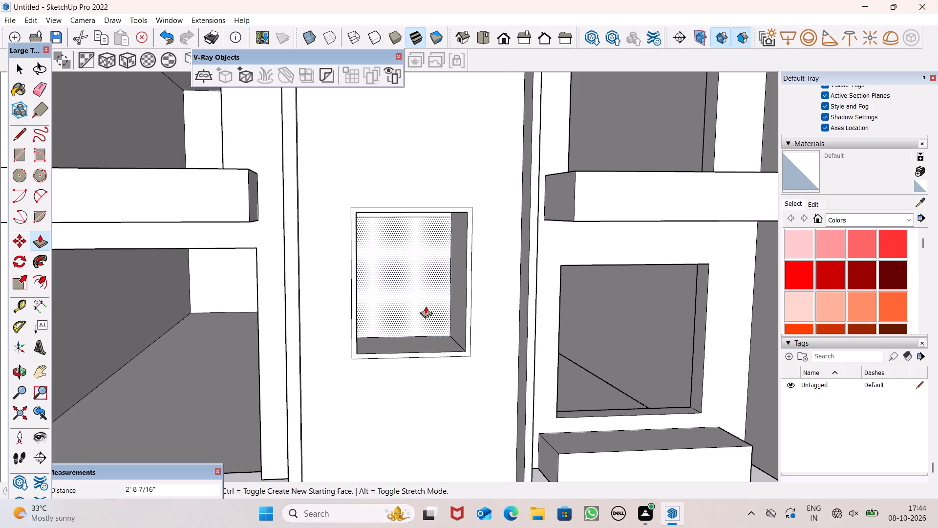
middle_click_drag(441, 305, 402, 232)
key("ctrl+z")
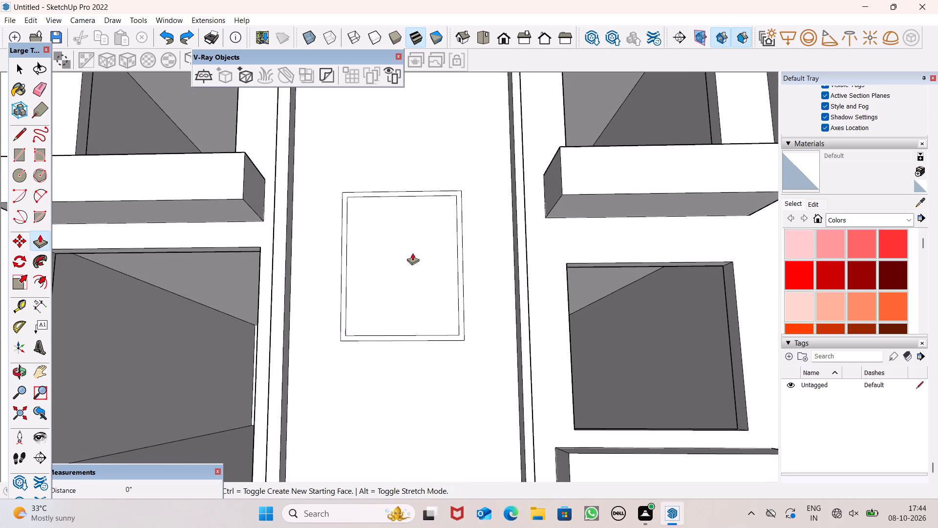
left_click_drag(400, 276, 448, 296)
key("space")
Examine the tower's ground-floor opening and the wall beside the central panel from an oblique side angle.
scroll(432, 291, "up", 1)
scroll(422, 287, "down", 1)
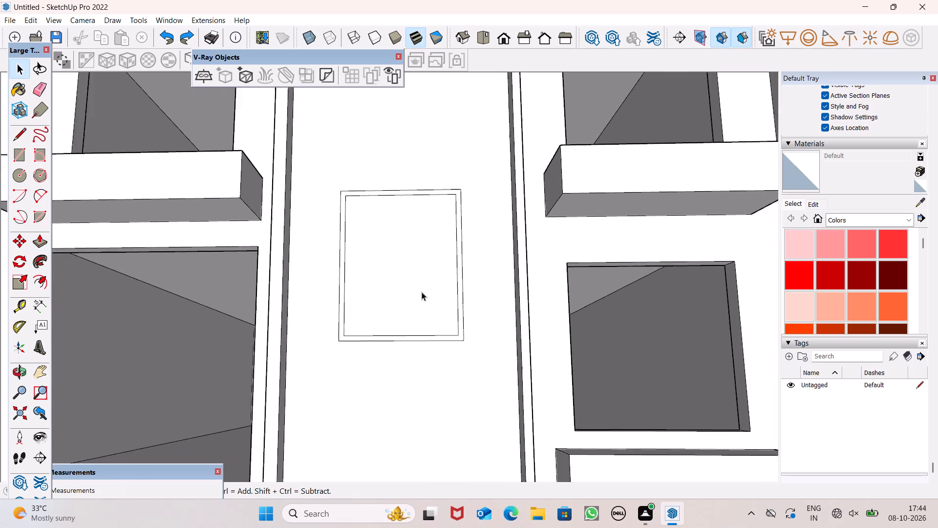
scroll(422, 292, "down", 4)
scroll(461, 289, "up", 1)
scroll(463, 292, "down", 6)
middle_click_drag(479, 308, 703, 295)
scroll(545, 328, "up", 5)
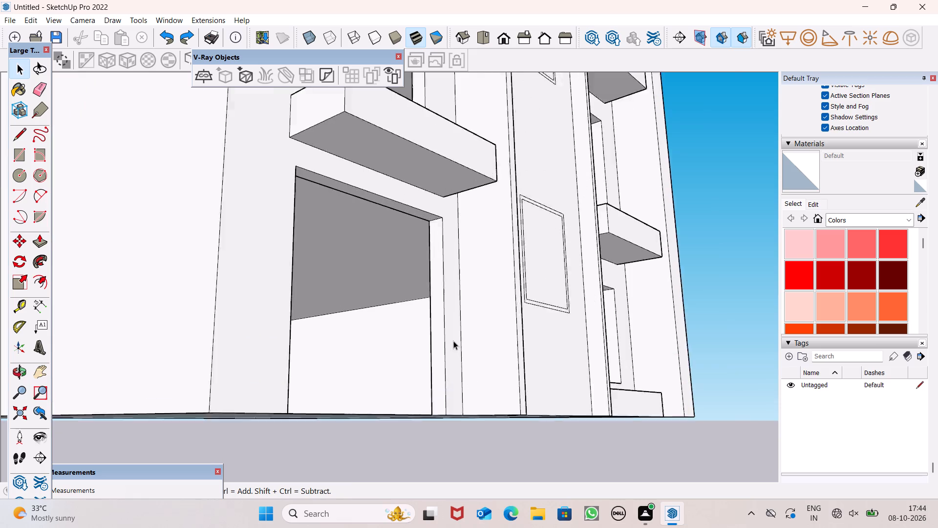
scroll(453, 341, "up", 10)
scroll(422, 296, "down", 1)
middle_click_drag(489, 328, 571, 341)
scroll(571, 341, "up", 1)
scroll(505, 297, "down", 3)
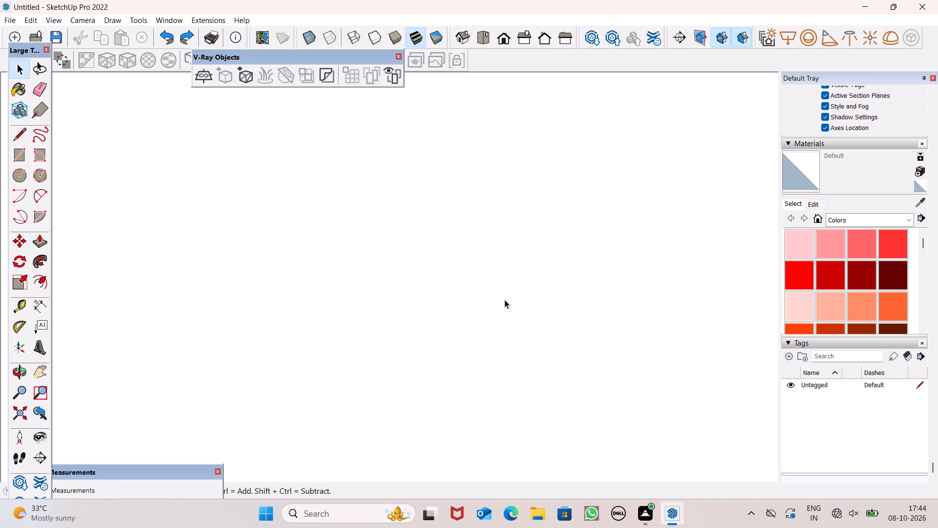
scroll(323, 242, "up", 2)
scroll(323, 242, "down", 1)
scroll(323, 242, "up", 2)
Return to the front view and examine the central panel's framed windows and adjoining walls from an oblique angle.
left_click(503, 38)
scroll(490, 179, "down", 7)
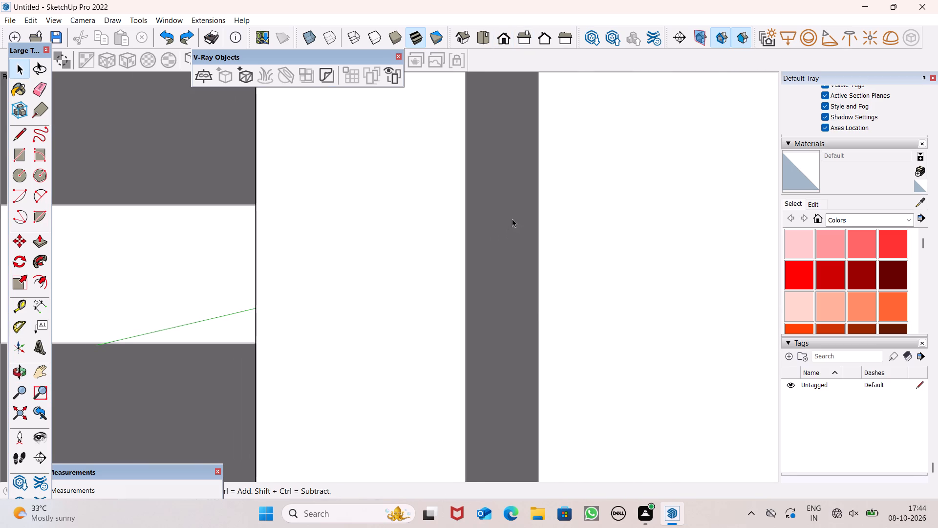
scroll(513, 223, "down", 11)
scroll(707, 220, "down", 11)
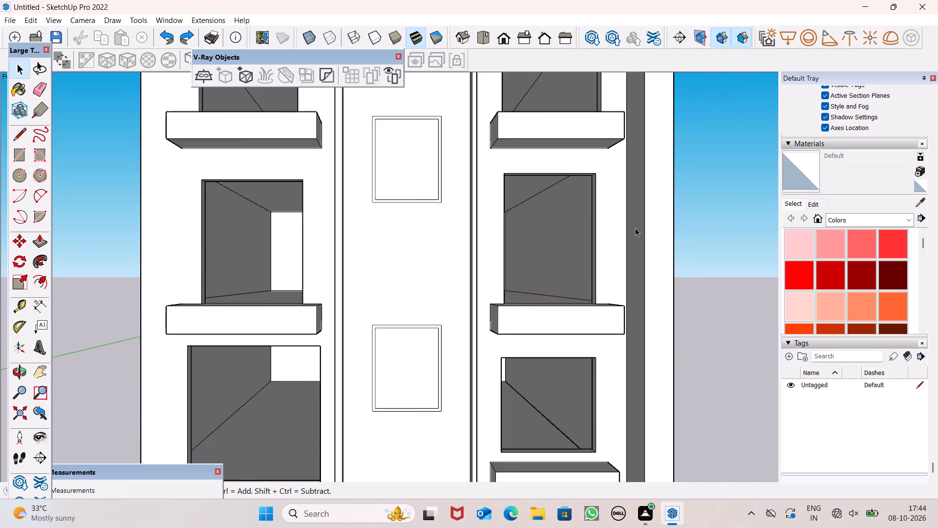
scroll(635, 228, "down", 2)
scroll(451, 236, "up", 4)
middle_click(340, 242)
scroll(340, 242, "up", 8)
middle_click_drag(339, 273, 474, 296)
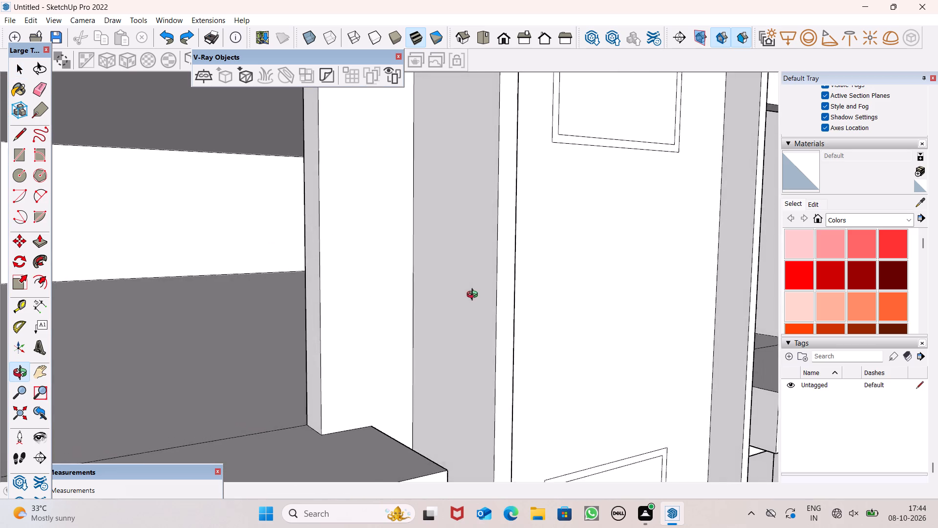
middle_click_drag(474, 296, 475, 293)
Enter the room behind the facade and look around its walls and corner opening with the Look Around tool.
scroll(264, 295, "up", 5)
scroll(329, 299, "down", 3)
middle_click_drag(355, 330, 445, 336)
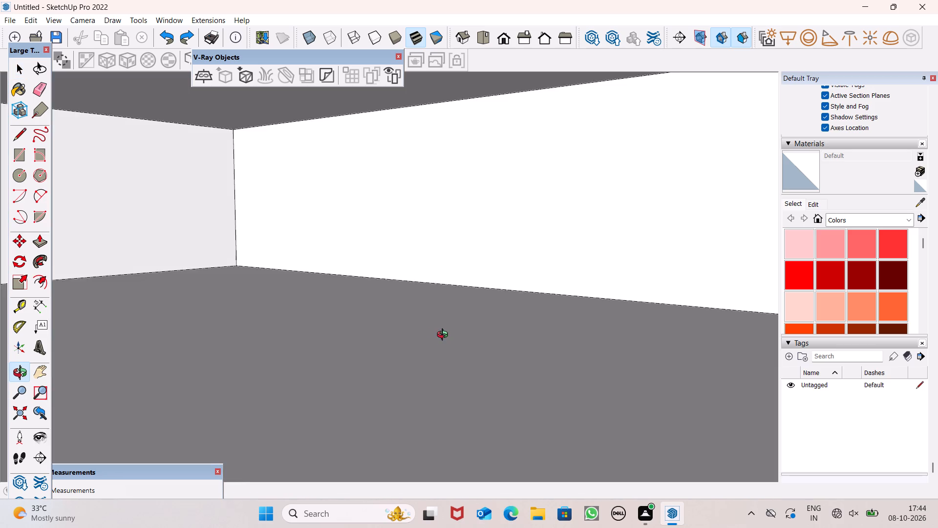
middle_click_drag(445, 336, 400, 333)
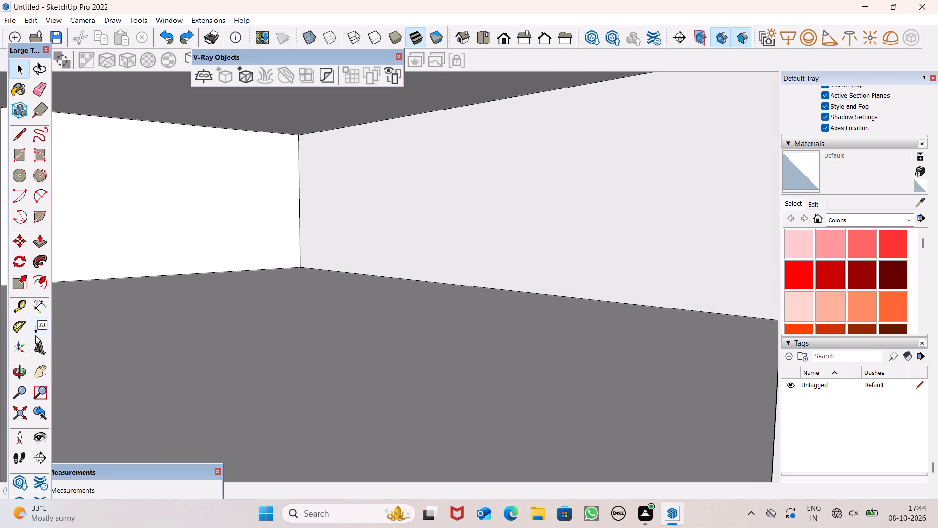
left_click(36, 435)
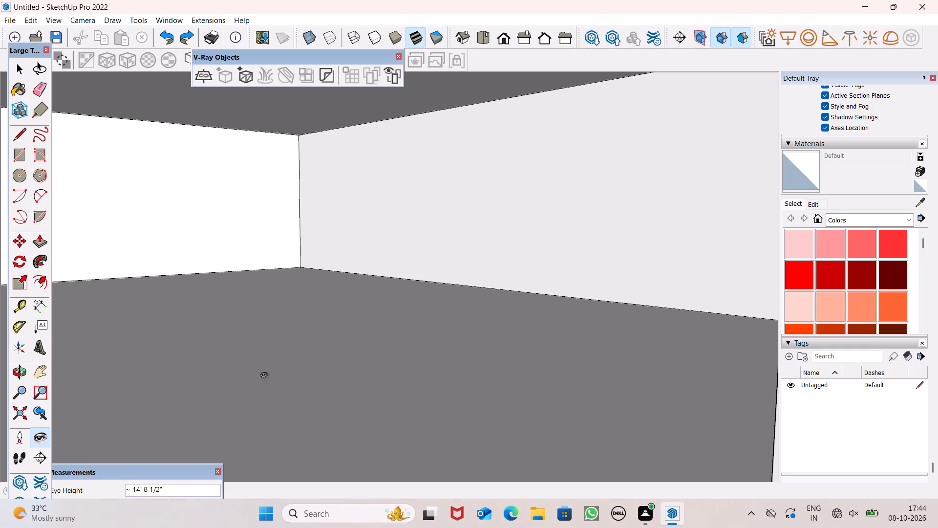
middle_click_drag(404, 418, 508, 441)
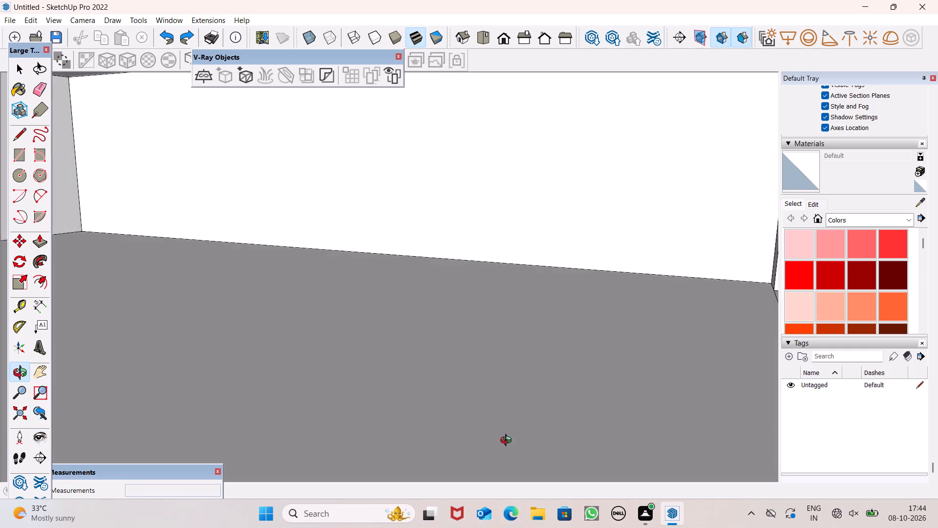
middle_click_drag(508, 441, 514, 444)
scroll(501, 397, "up", 6)
middle_click_drag(513, 438, 626, 439)
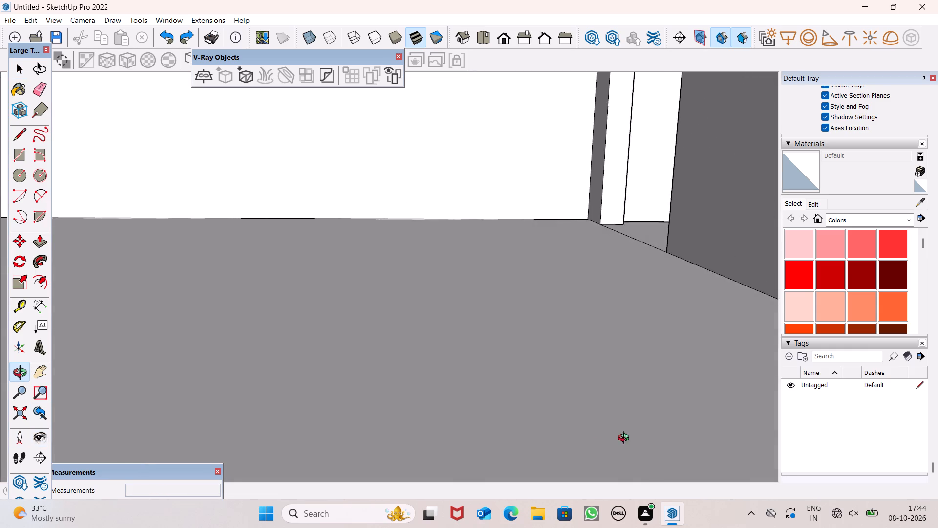
middle_click_drag(626, 439, 742, 417)
scroll(657, 388, "down", 6)
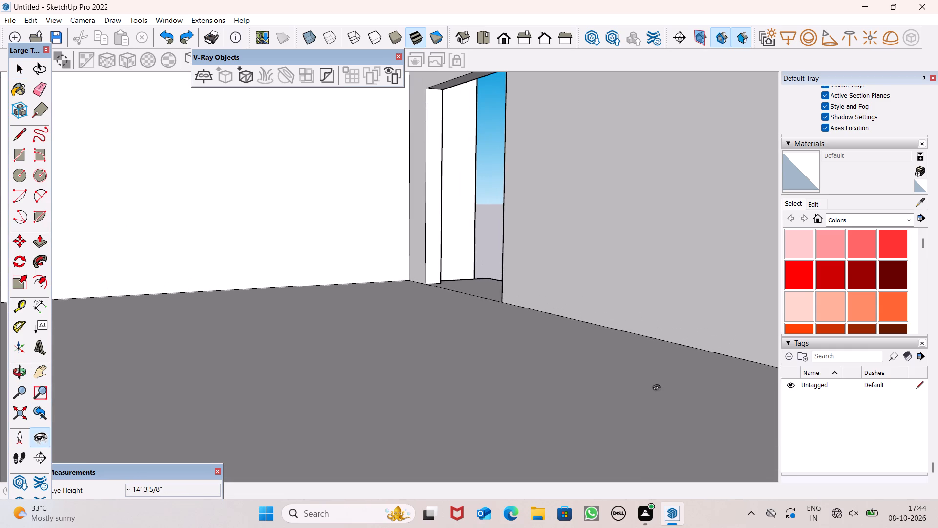
scroll(655, 386, "down", 4)
scroll(655, 385, "up", 8)
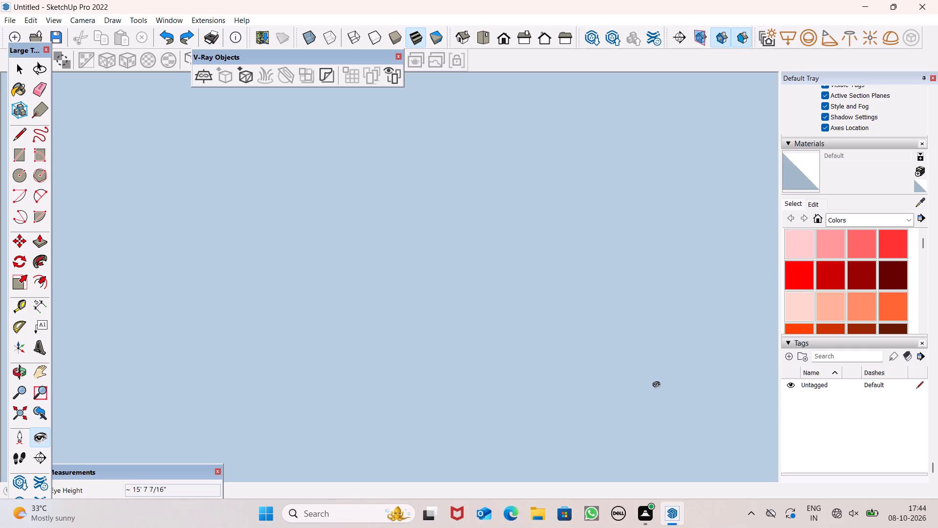
scroll(657, 385, "up", 15)
scroll(659, 382, "down", 1)
scroll(659, 382, "up", 11)
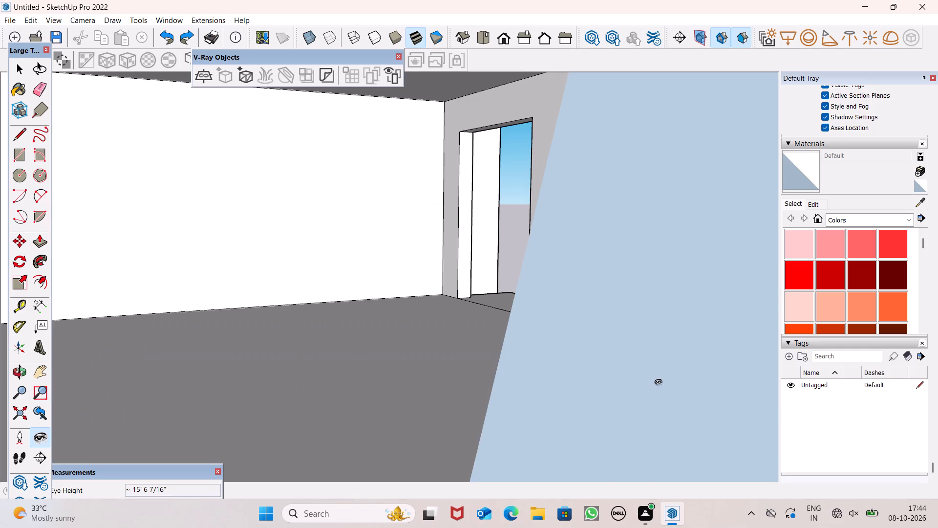
scroll(659, 382, "up", 8)
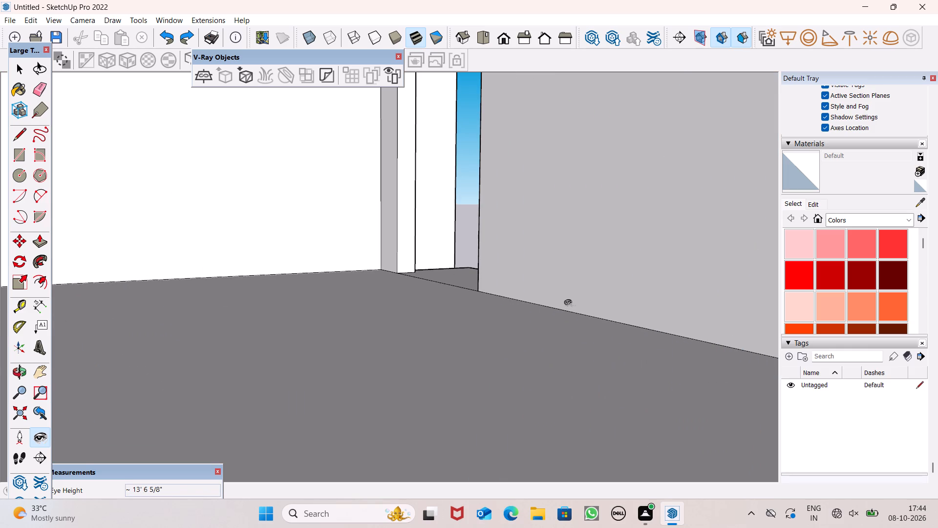
middle_click_drag(558, 308, 709, 297)
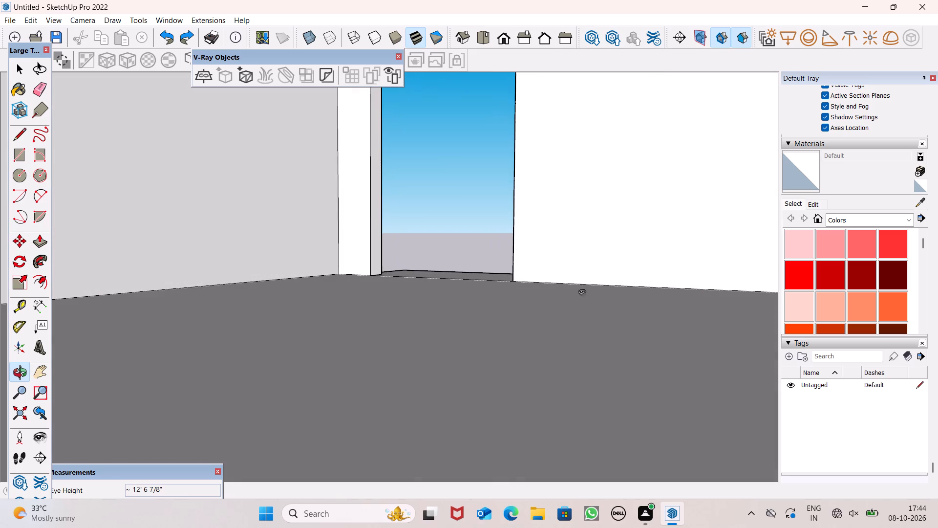
Examine the front wall's inside face between its two openings from within the room using the Pan tool.
left_click(39, 375)
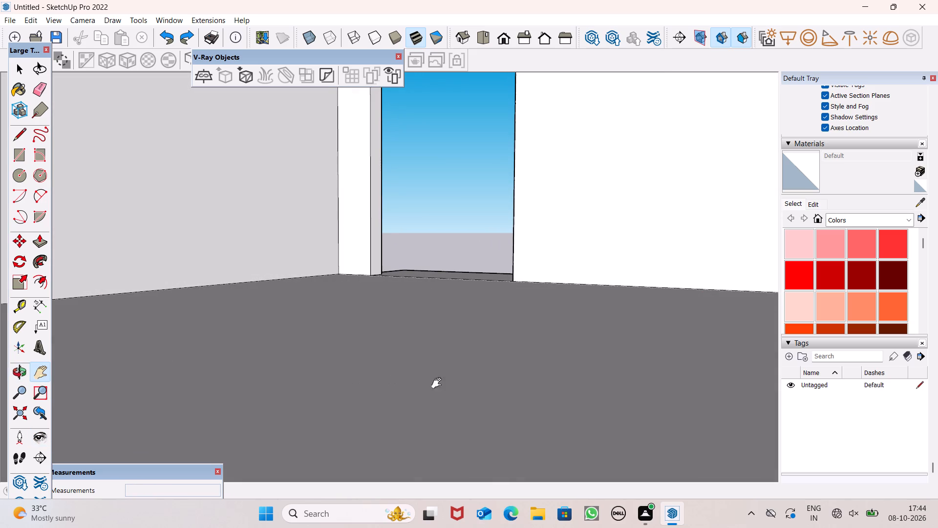
left_click_drag(479, 388, 409, 414)
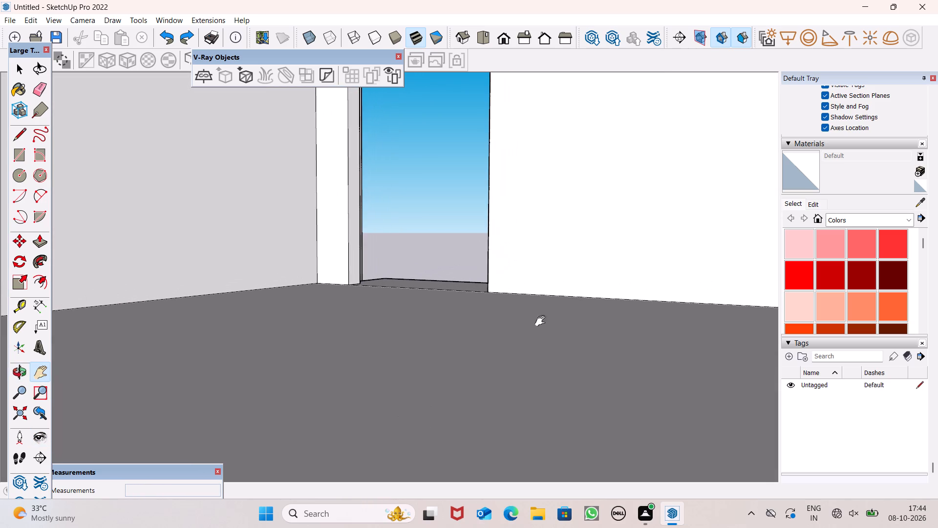
left_click_drag(569, 294, 325, 363)
left_click_drag(483, 357, 413, 430)
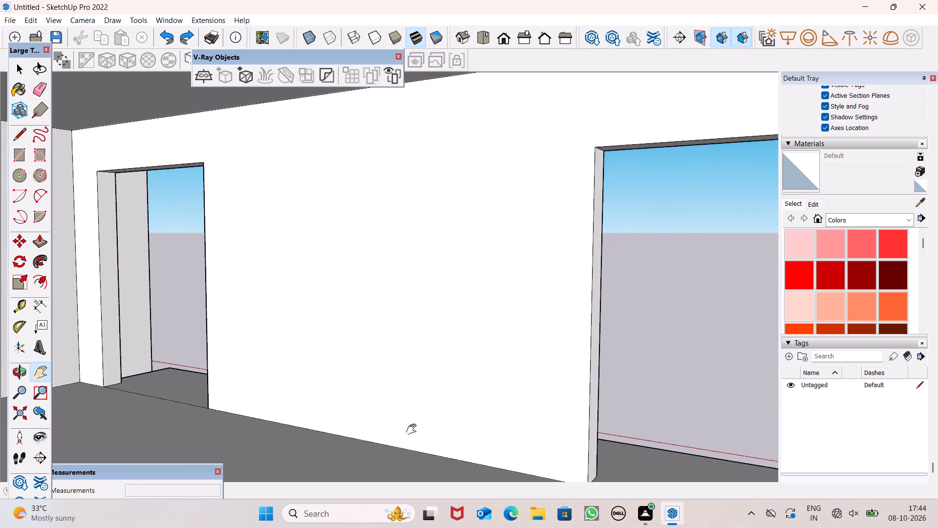
left_click_drag(413, 430, 424, 453)
left_click_drag(432, 417, 424, 405)
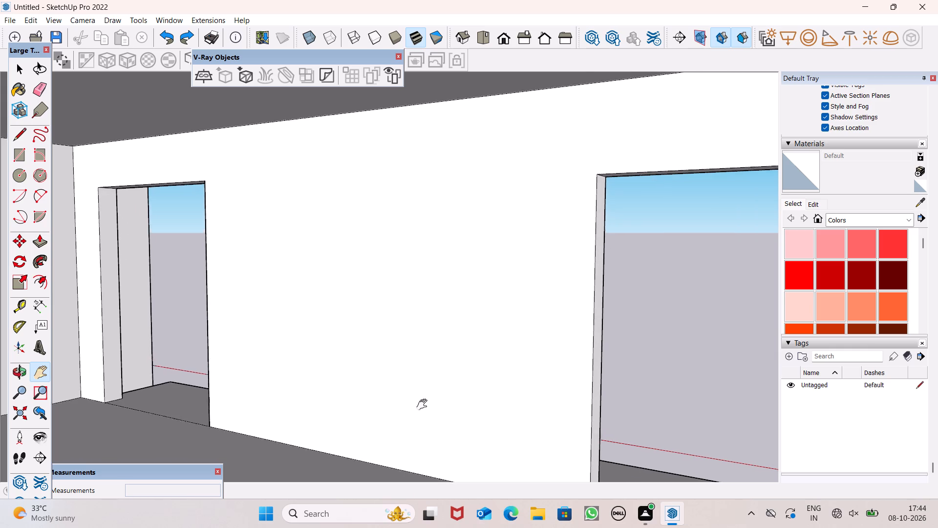
left_click_drag(424, 405, 435, 377)
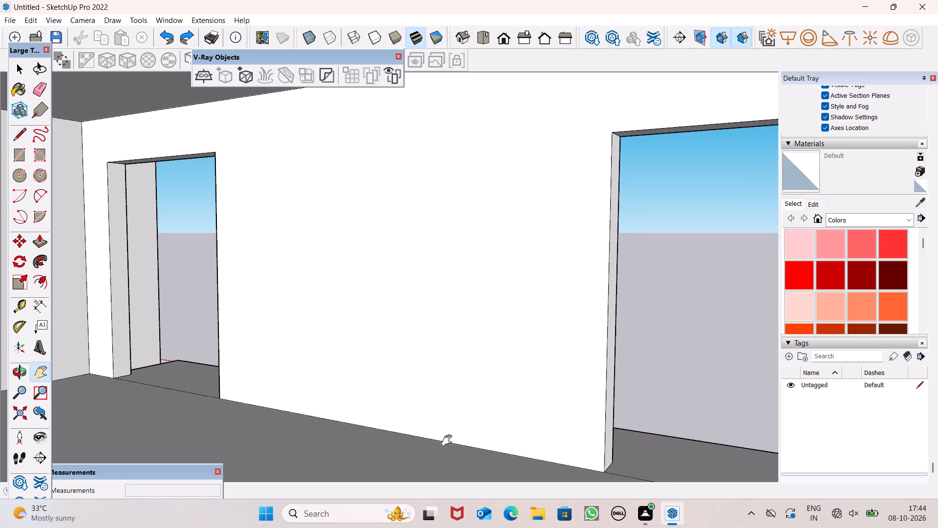
left_click_drag(454, 441, 478, 411)
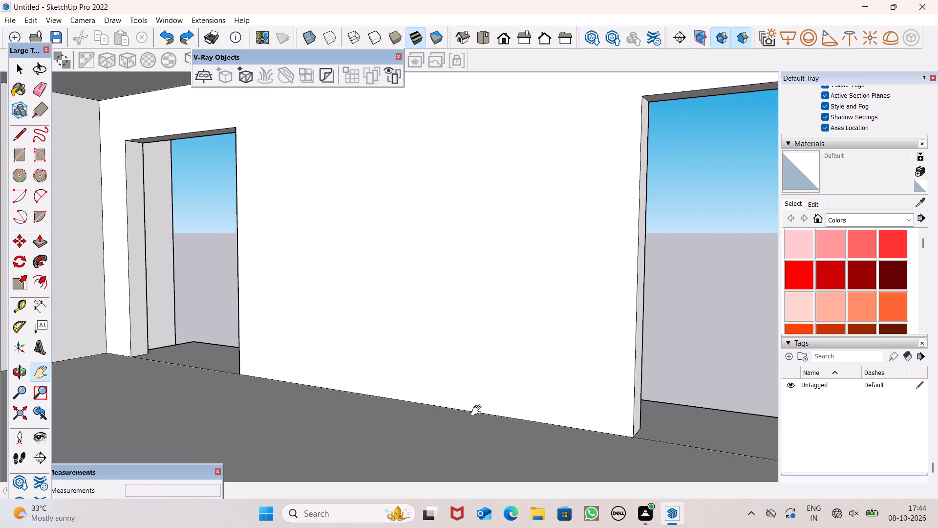
left_click_drag(478, 411, 481, 450)
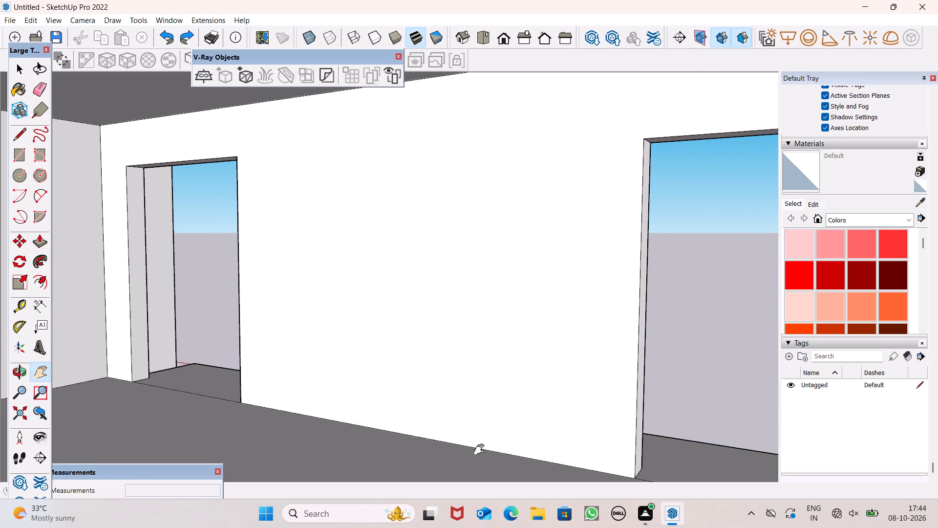
left_click_drag(481, 450, 477, 445)
left_click_drag(479, 460, 482, 440)
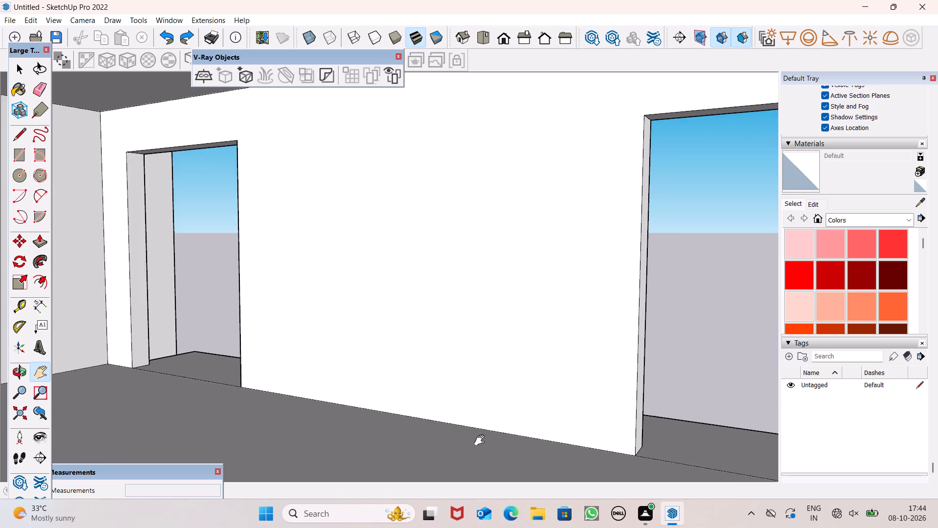
left_click_drag(482, 440, 450, 430)
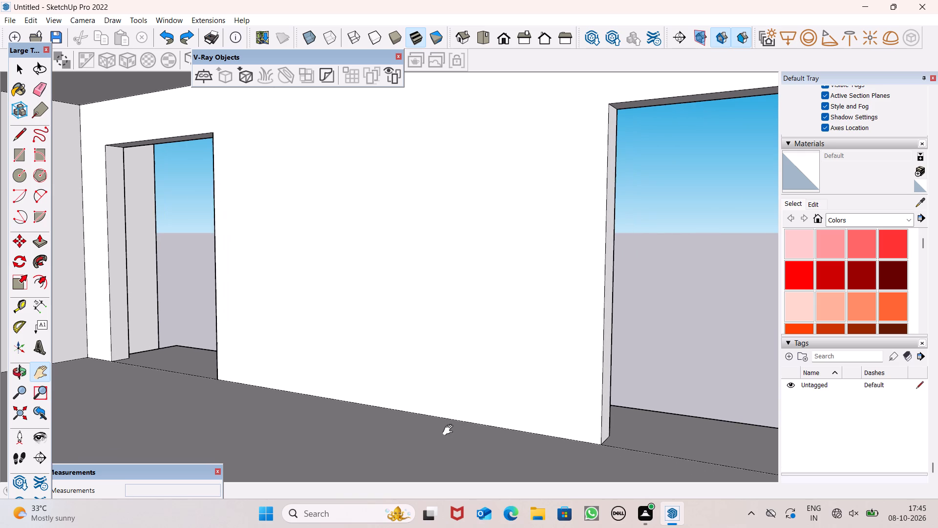
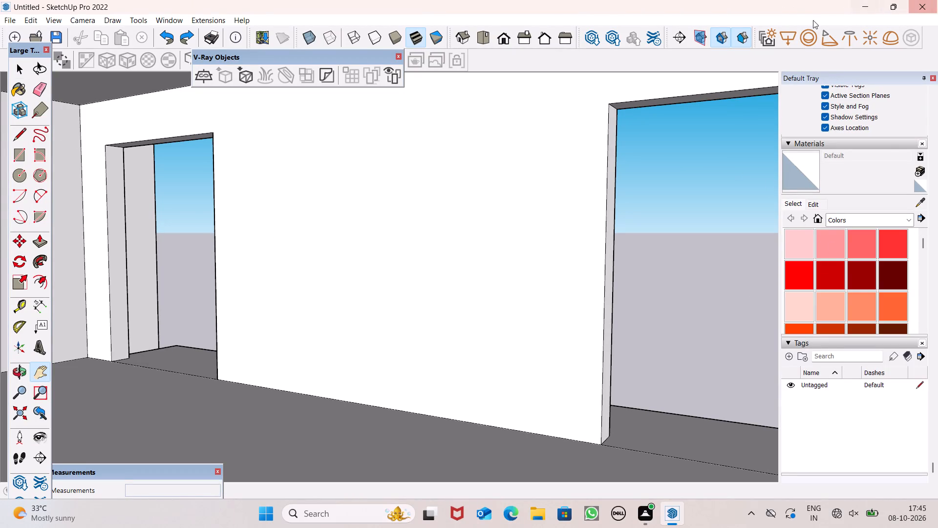
Add a scene that saves the interior view of the front wall between its two openings.
scroll(904, 214, "down", 1)
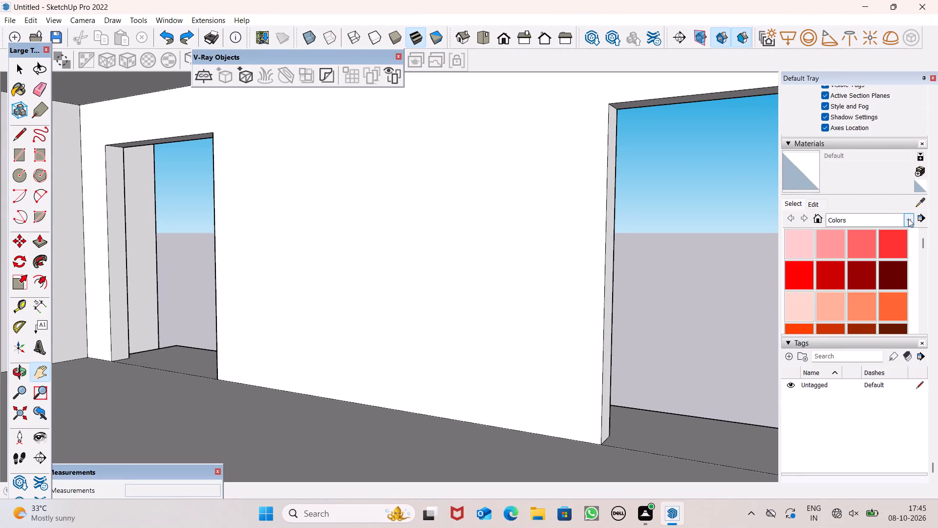
scroll(857, 172, "up", 4)
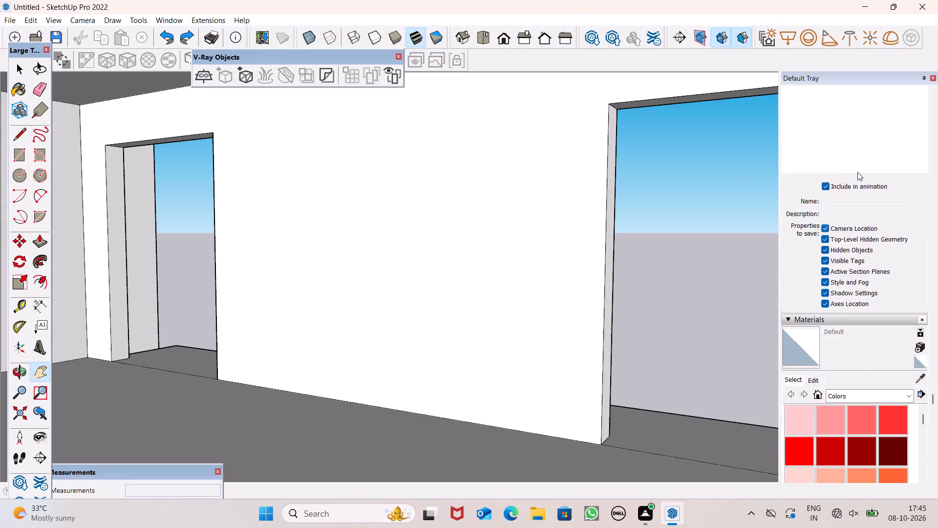
scroll(857, 172, "up", 4)
left_click(800, 251)
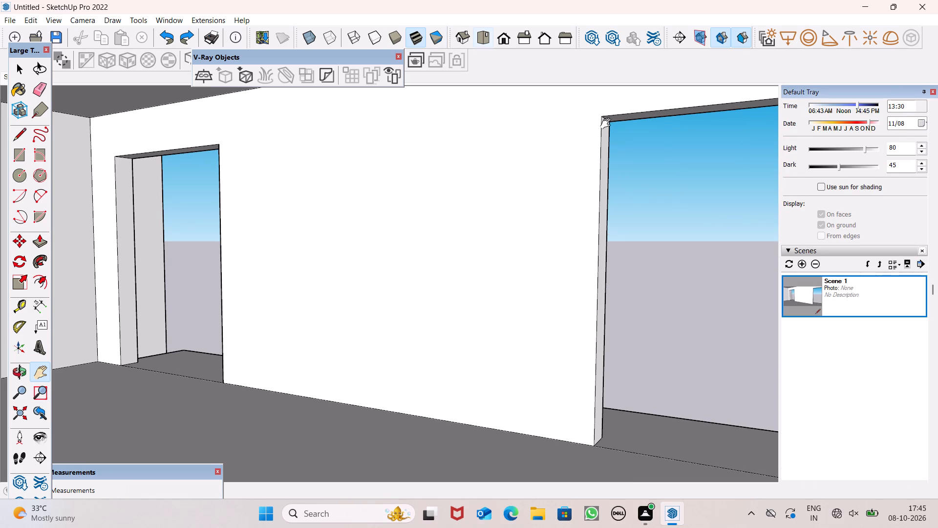
Leave the room and examine the whole tower front from outside at a distance.
middle_click_drag(634, 208, 187, 183)
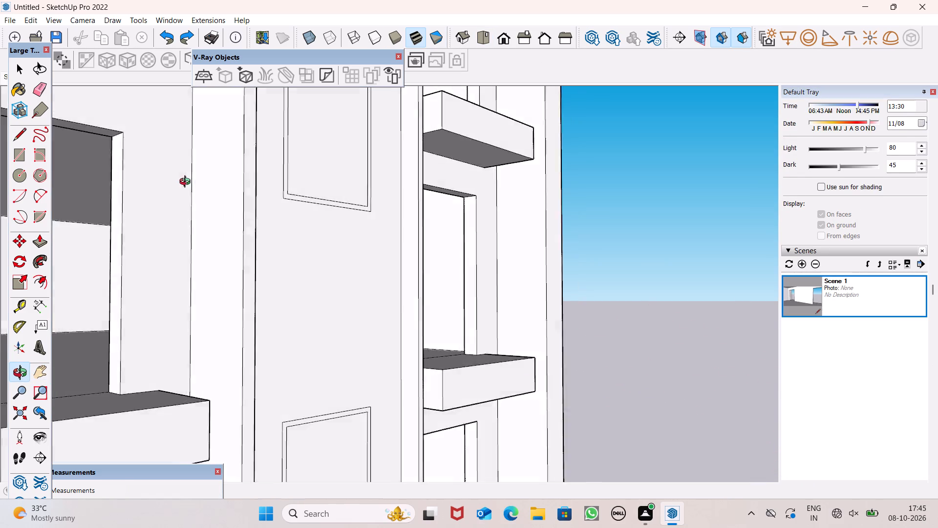
middle_click_drag(187, 183, 81, 167)
scroll(389, 104, "down", 7)
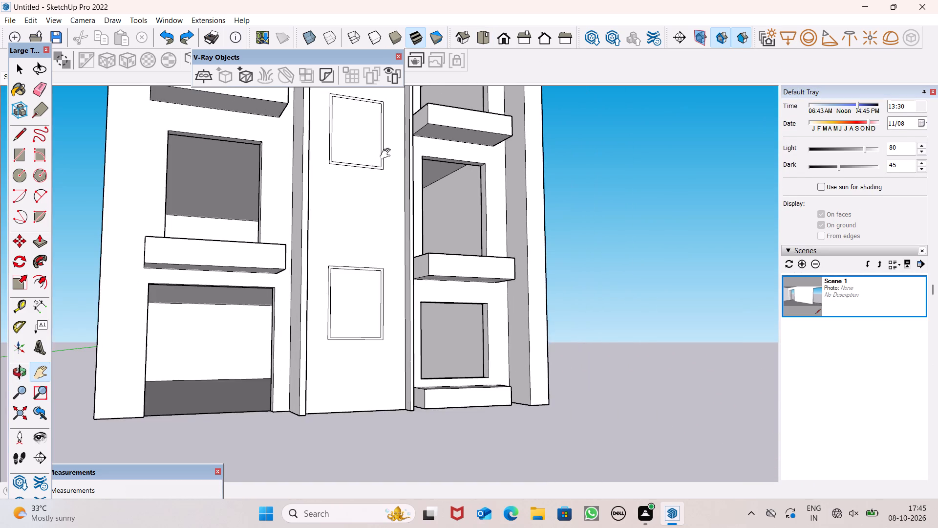
scroll(402, 144, "down", 5)
middle_click_drag(412, 139, 357, 194)
key("space")
scroll(371, 174, "down", 3)
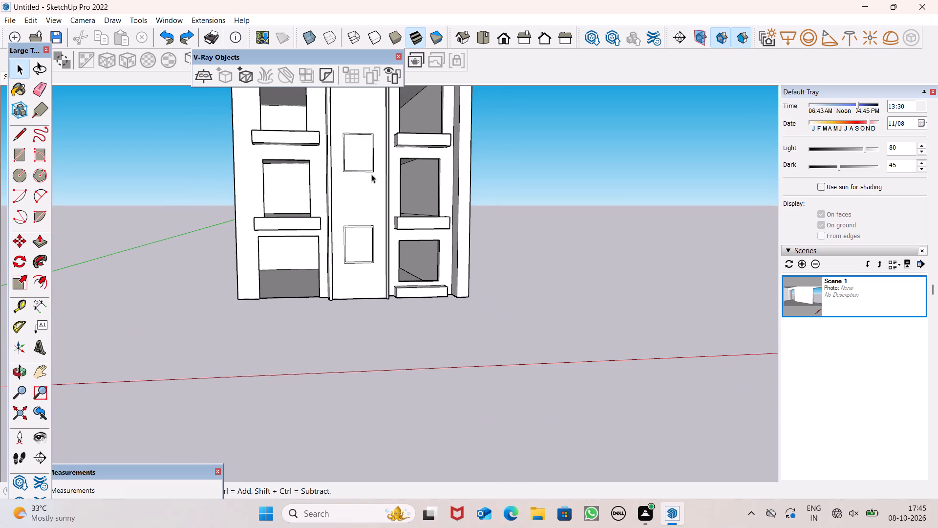
key("space")
scroll(405, 178, "down", 10)
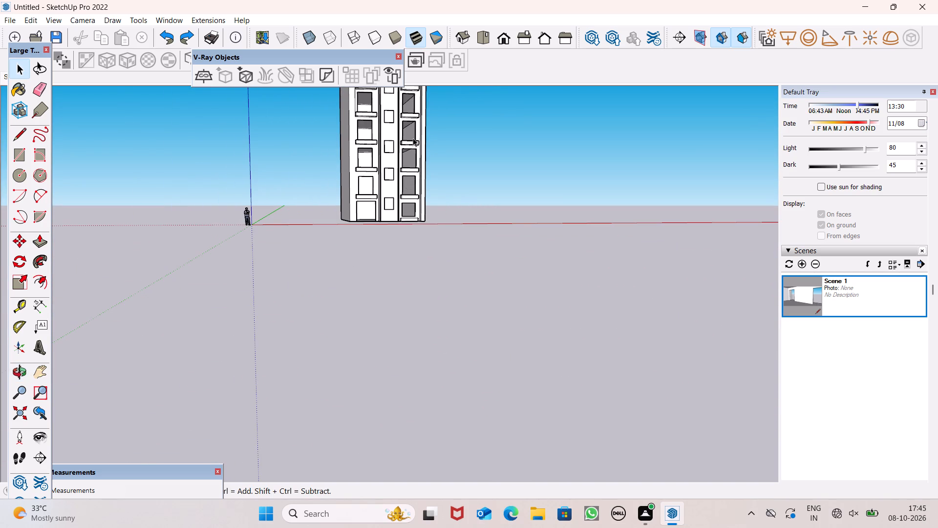
scroll(407, 178, "down", 4)
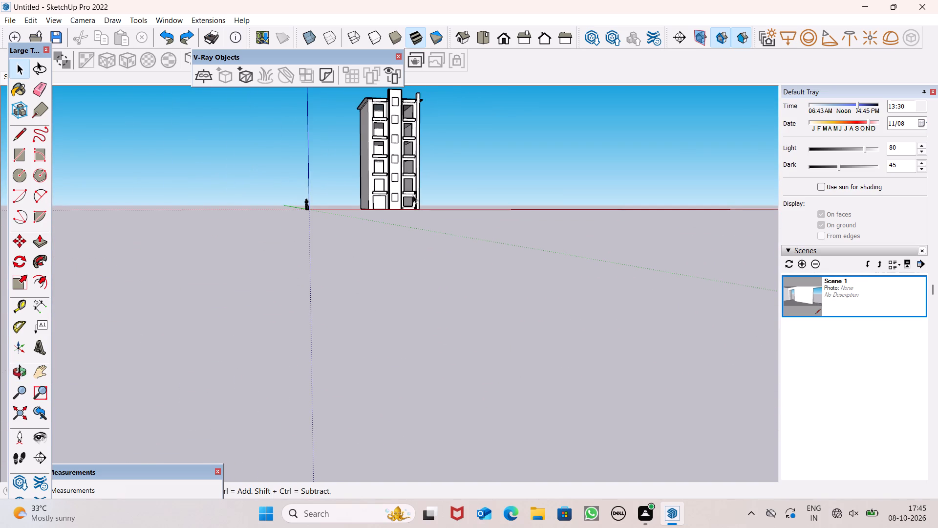
scroll(409, 220, "down", 2)
middle_click_drag(428, 219, 426, 223)
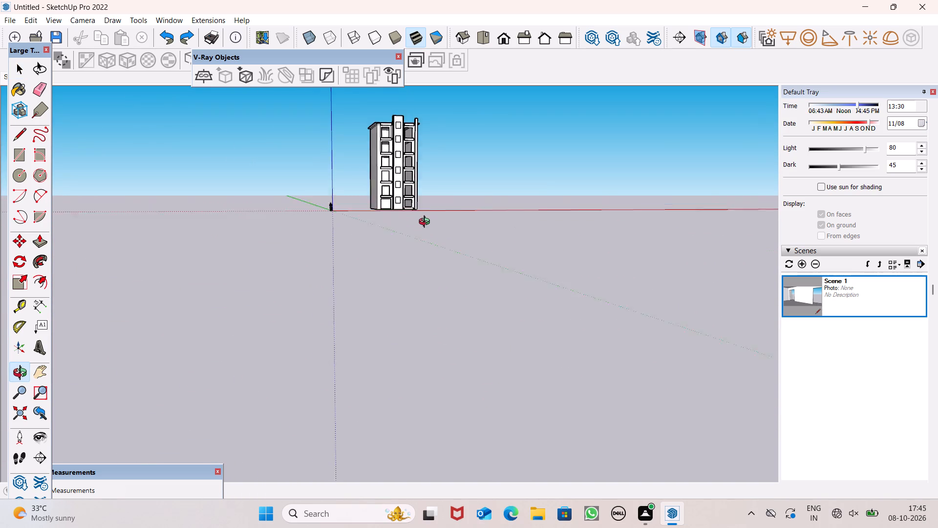
middle_click_drag(426, 223, 361, 227)
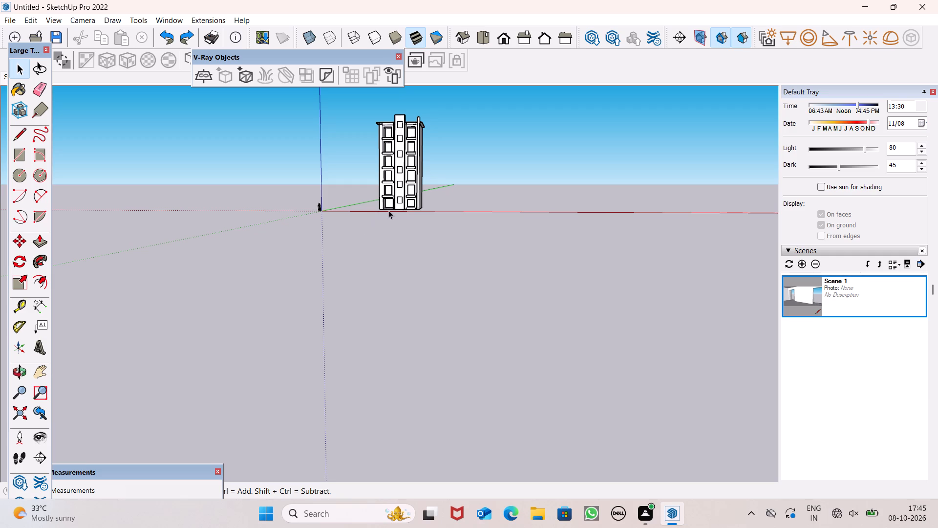
Examine the tower front's balconies and central framed windows, then its flat roof edge from slightly above.
scroll(386, 127, "up", 7)
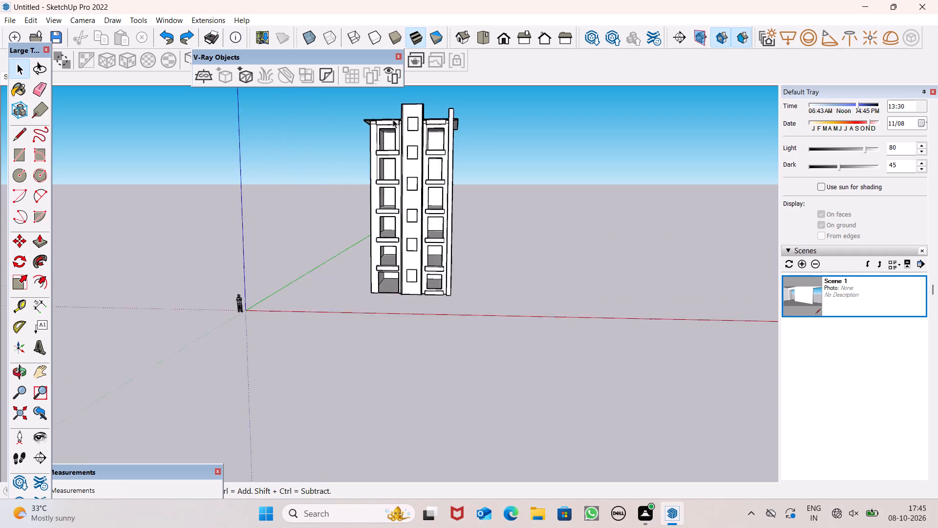
scroll(393, 119, "up", 4)
scroll(414, 132, "down", 1)
scroll(414, 132, "up", 3)
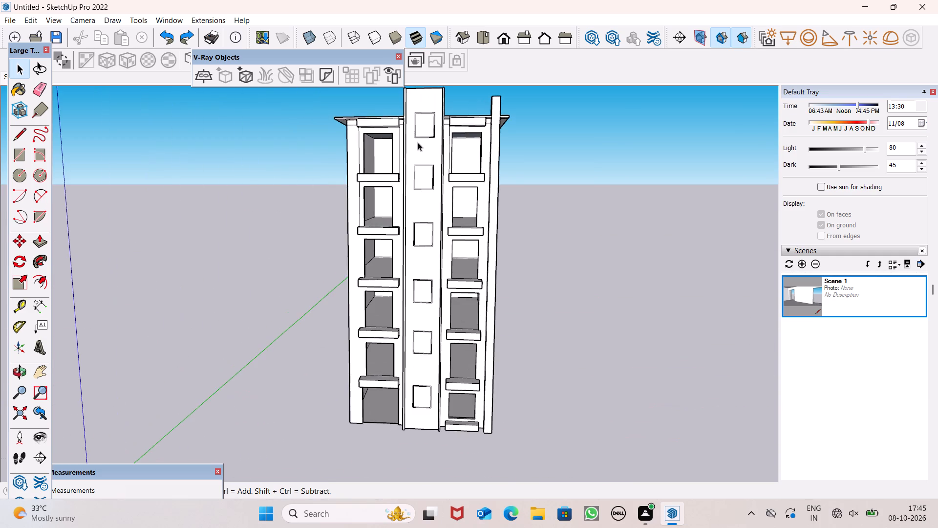
scroll(419, 146, "down", 4)
middle_click_drag(421, 163, 440, 229)
scroll(453, 99, "up", 6)
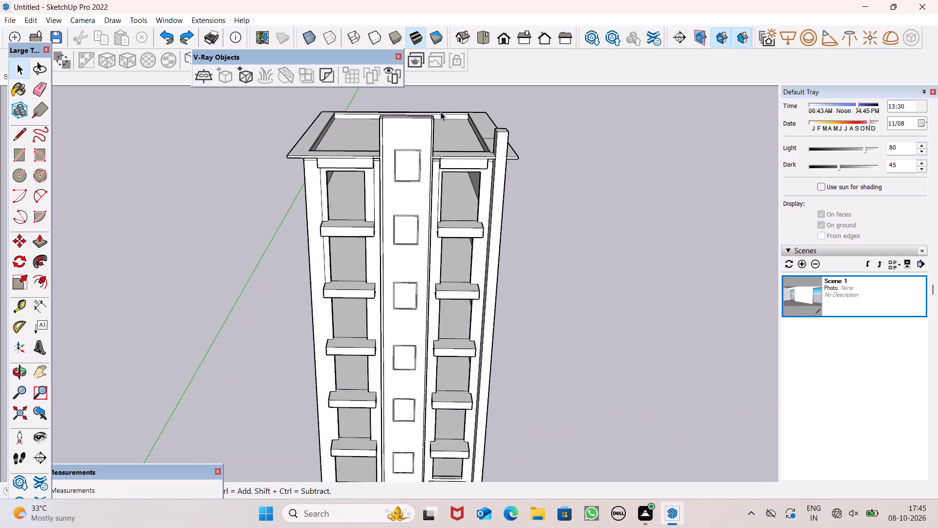
scroll(441, 112, "up", 5)
scroll(443, 245, "up", 2)
scroll(444, 238, "down", 1)
scroll(444, 237, "up", 1)
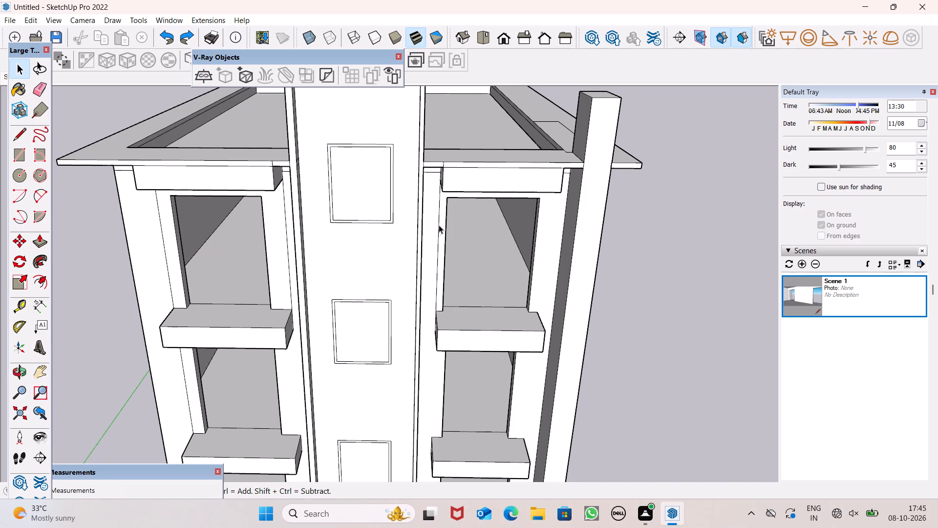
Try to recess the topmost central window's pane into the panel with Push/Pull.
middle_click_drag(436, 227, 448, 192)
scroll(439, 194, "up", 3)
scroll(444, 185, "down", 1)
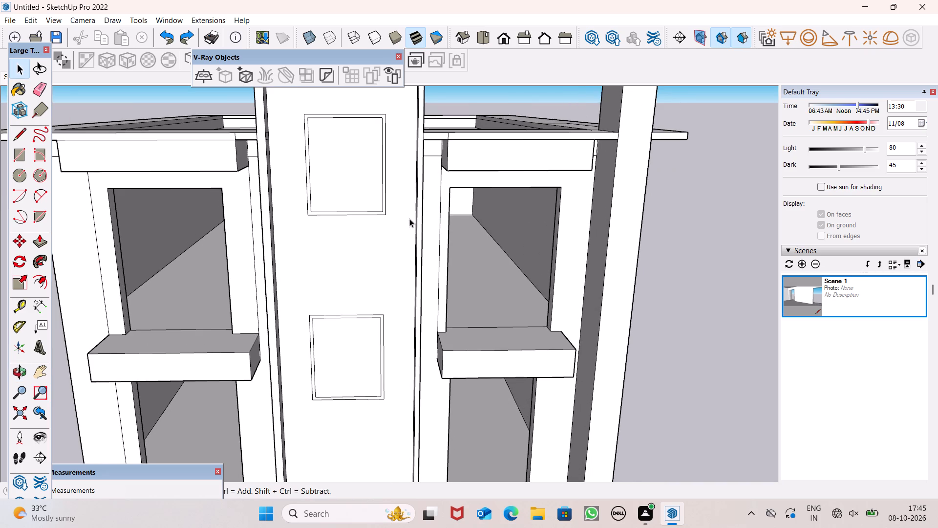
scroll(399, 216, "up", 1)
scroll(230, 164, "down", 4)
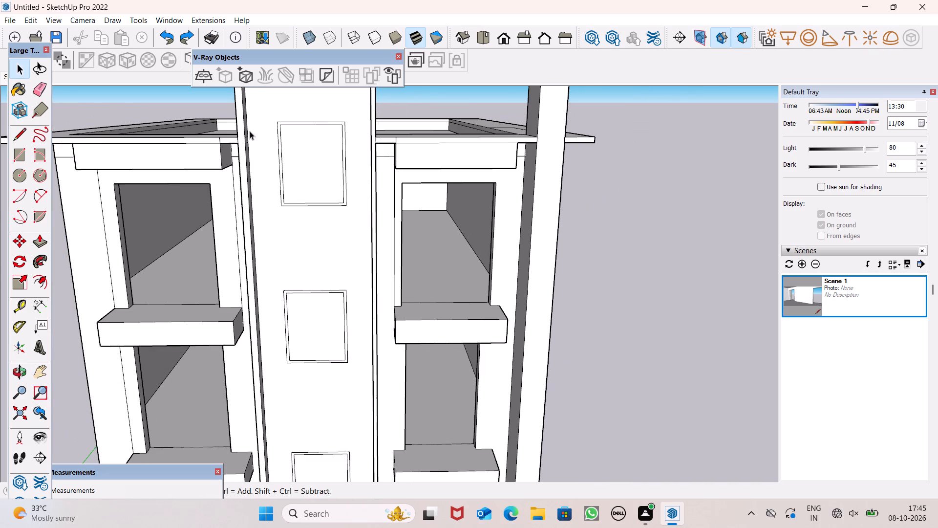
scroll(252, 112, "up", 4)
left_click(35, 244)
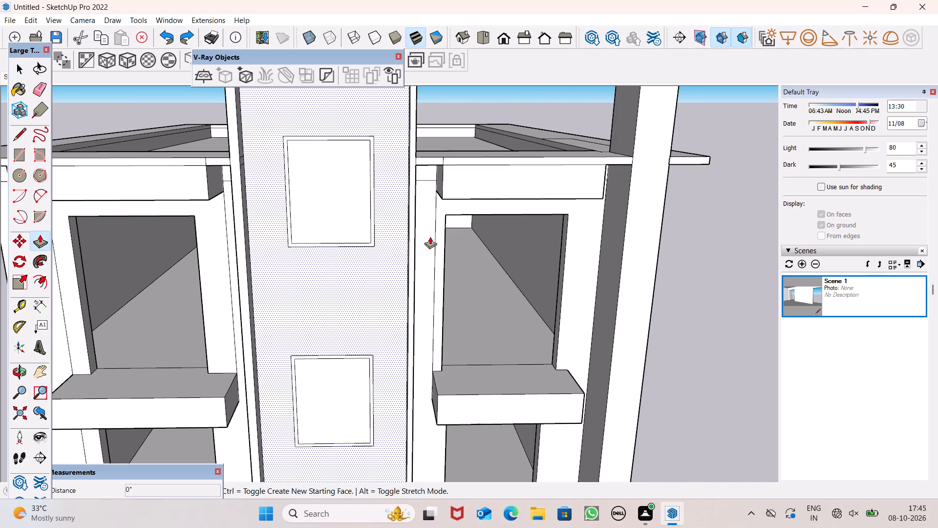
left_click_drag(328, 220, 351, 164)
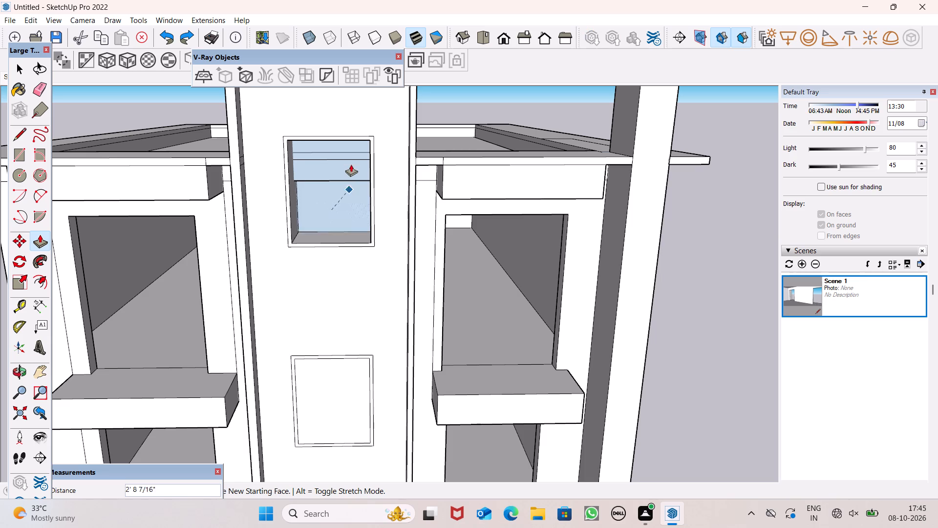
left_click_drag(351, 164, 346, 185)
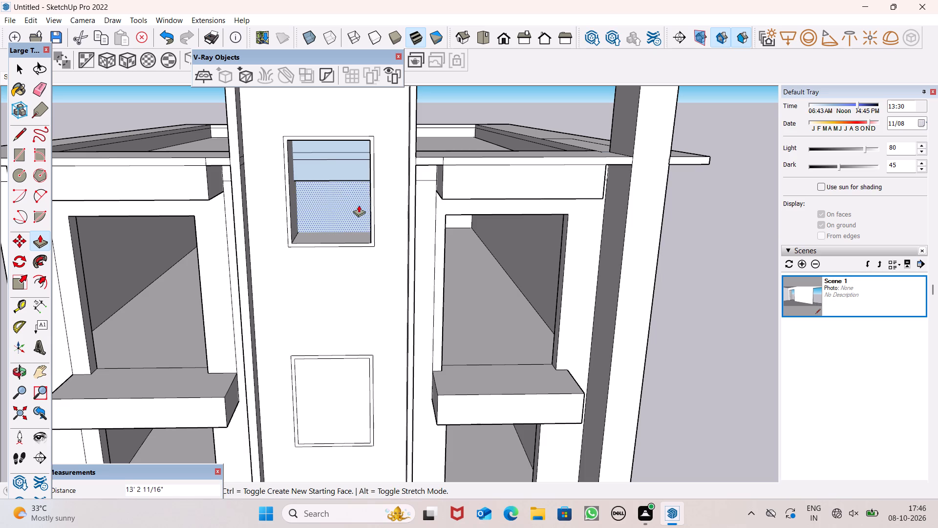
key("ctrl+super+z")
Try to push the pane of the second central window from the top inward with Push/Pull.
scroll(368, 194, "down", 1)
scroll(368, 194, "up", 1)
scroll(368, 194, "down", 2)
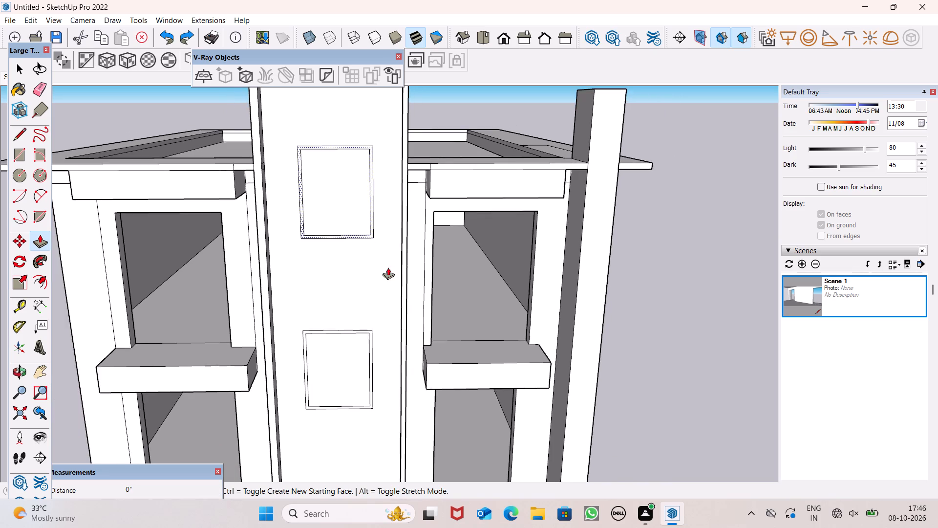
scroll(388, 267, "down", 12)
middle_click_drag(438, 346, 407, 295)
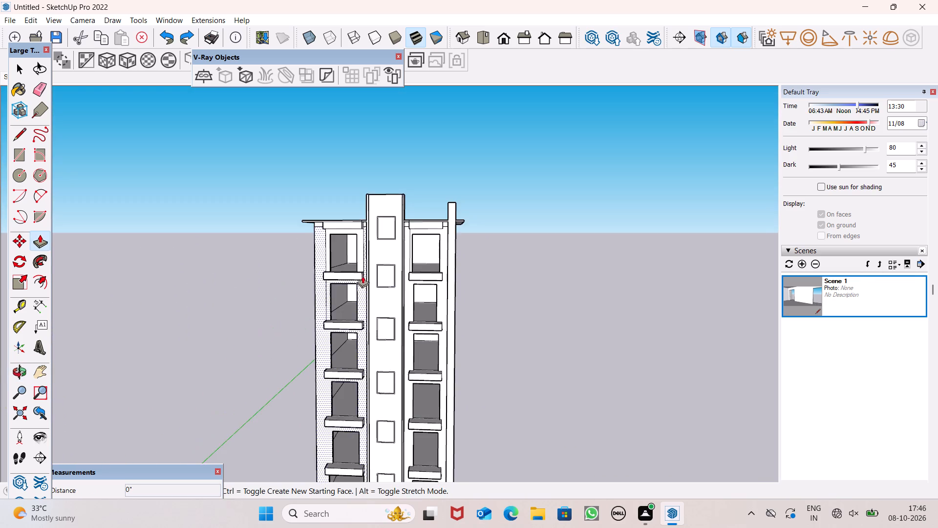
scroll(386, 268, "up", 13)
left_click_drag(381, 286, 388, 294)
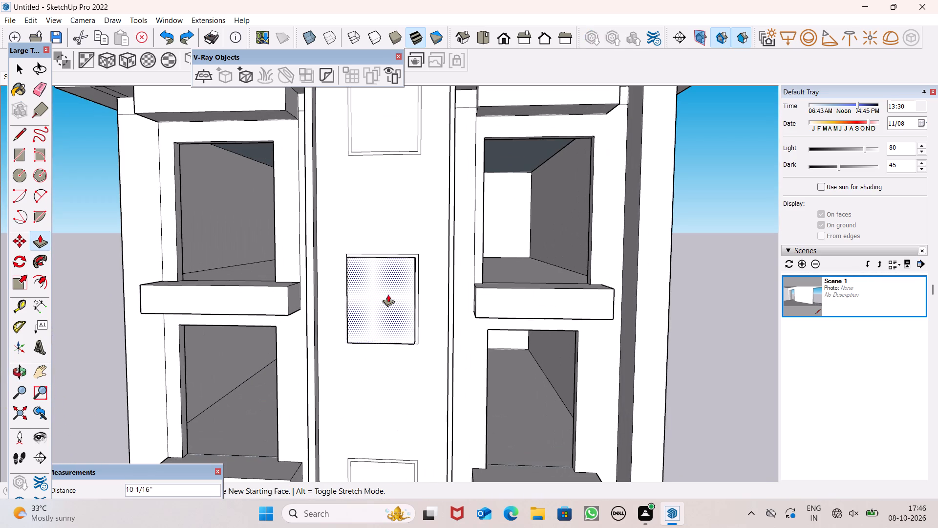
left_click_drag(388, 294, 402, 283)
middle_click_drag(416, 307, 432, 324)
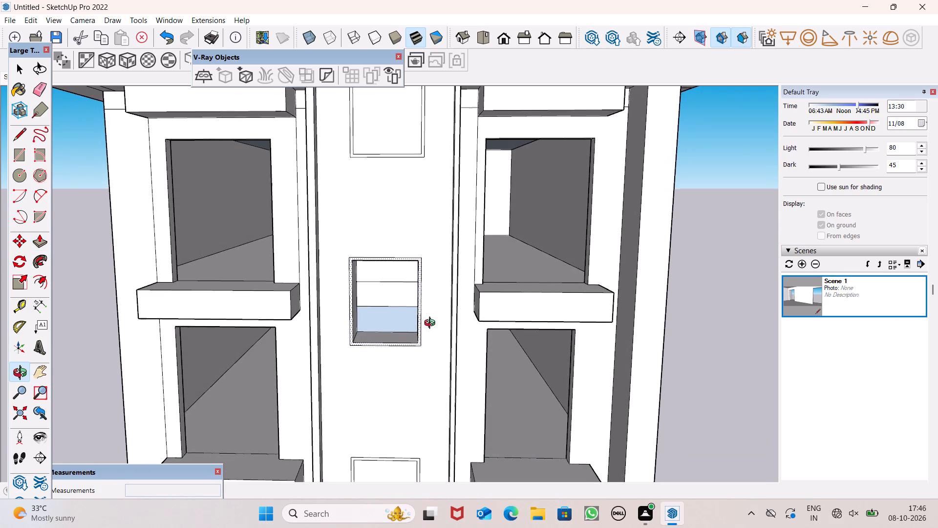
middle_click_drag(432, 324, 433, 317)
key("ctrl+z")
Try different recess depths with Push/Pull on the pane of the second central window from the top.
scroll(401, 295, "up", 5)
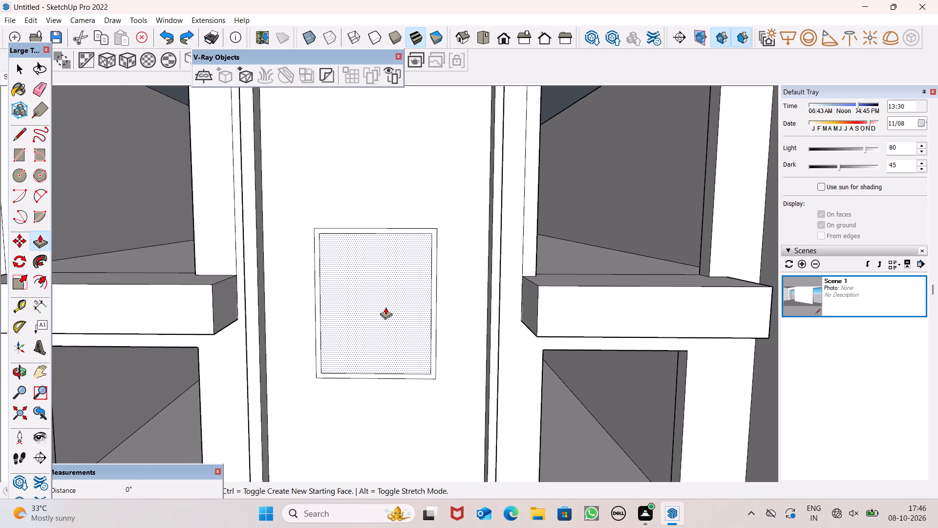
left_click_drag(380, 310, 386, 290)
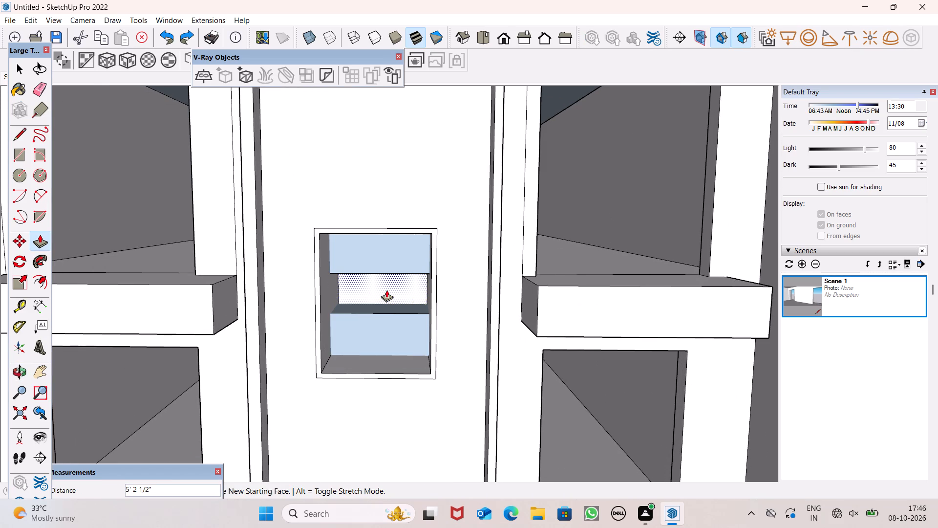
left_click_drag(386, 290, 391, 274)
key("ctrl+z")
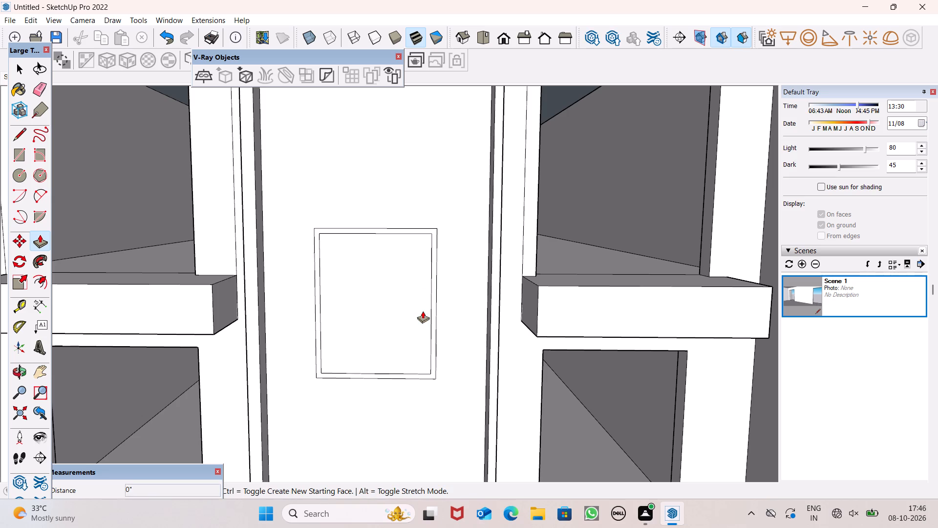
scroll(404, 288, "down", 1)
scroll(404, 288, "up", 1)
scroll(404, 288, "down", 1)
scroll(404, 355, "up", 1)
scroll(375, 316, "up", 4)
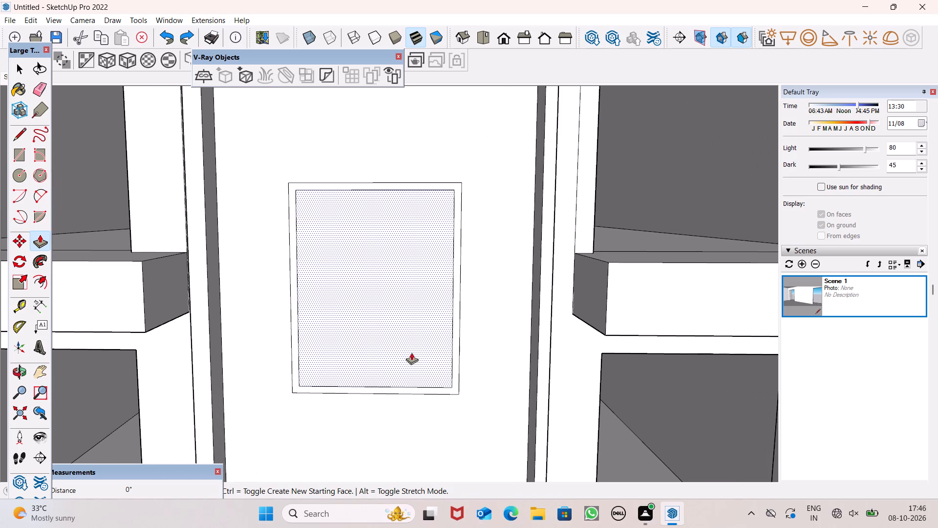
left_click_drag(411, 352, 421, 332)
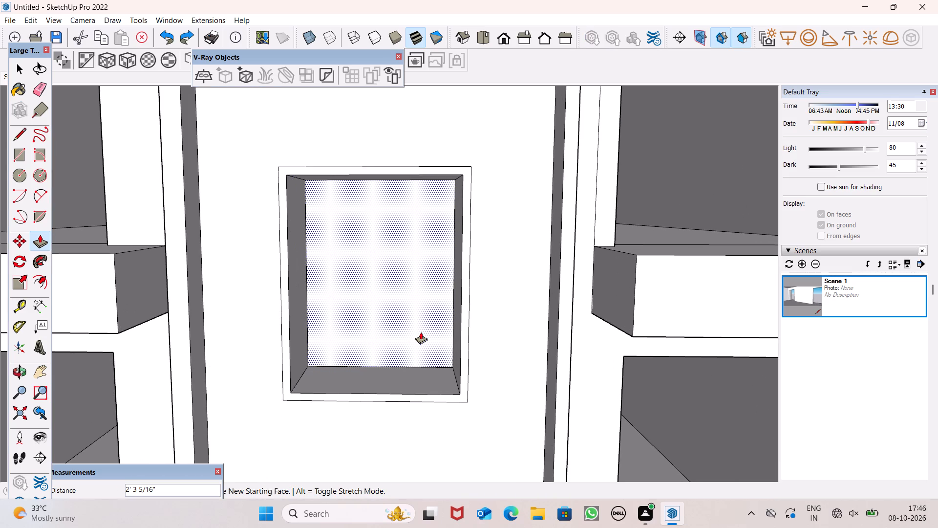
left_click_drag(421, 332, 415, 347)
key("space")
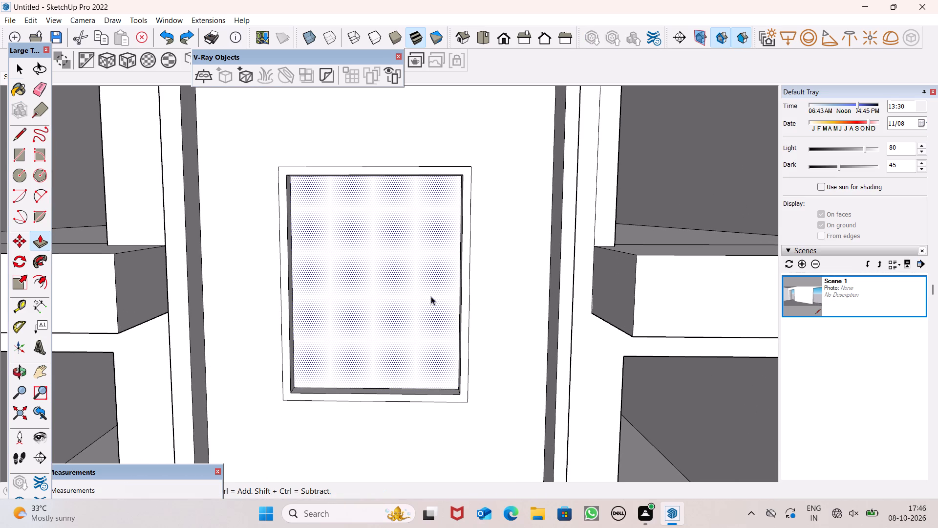
Paint the panes of the top two central windows with Translucent Glass Blue from the Glass and Mirrors collection.
scroll(431, 296, "down", 1)
scroll(508, 242, "down", 10)
scroll(542, 205, "down", 2)
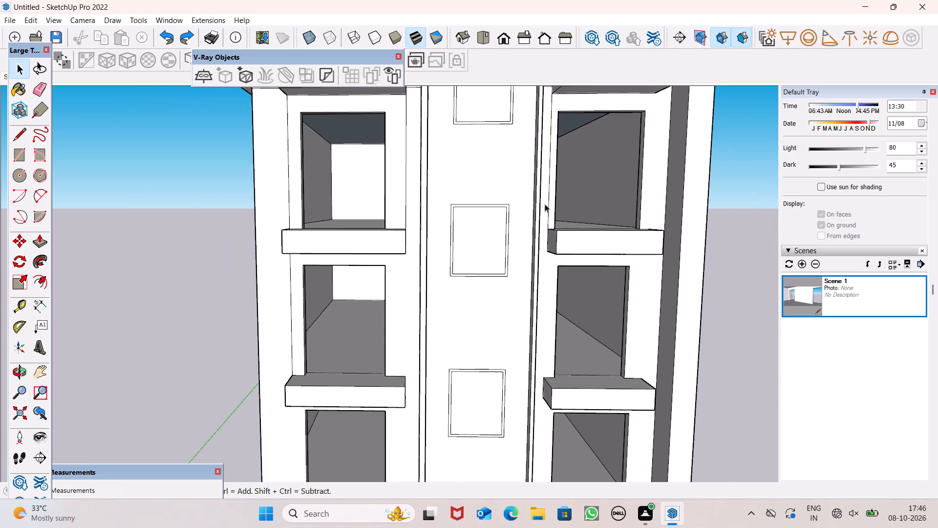
scroll(546, 203, "down", 6)
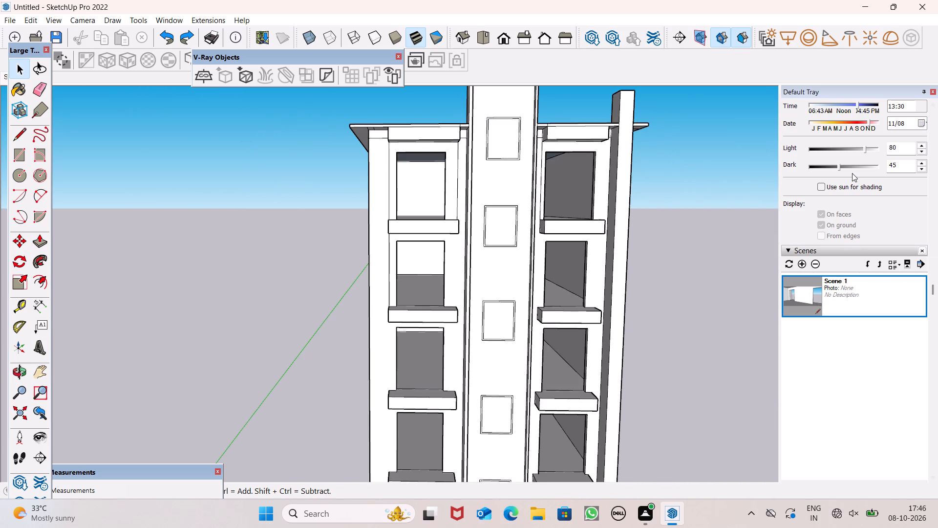
scroll(824, 198, "down", 10)
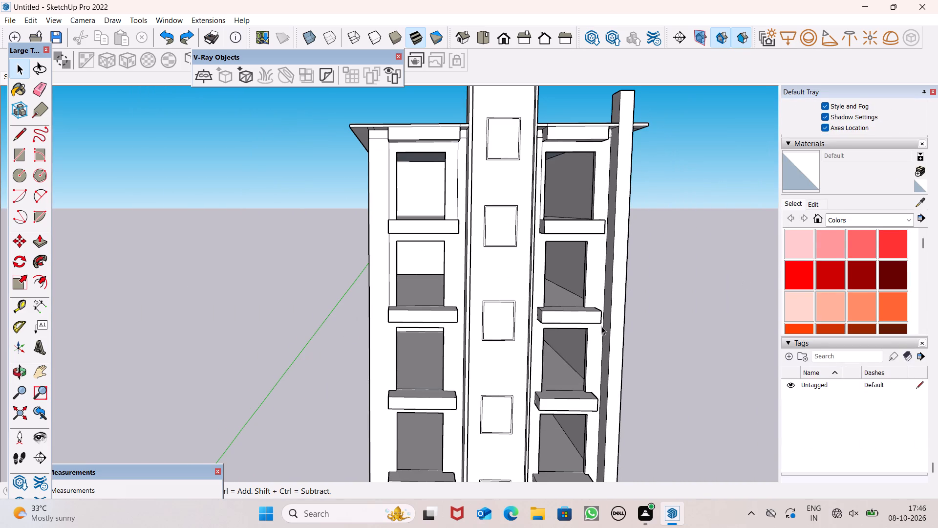
middle_click_drag(579, 334, 591, 291)
scroll(556, 257, "down", 7)
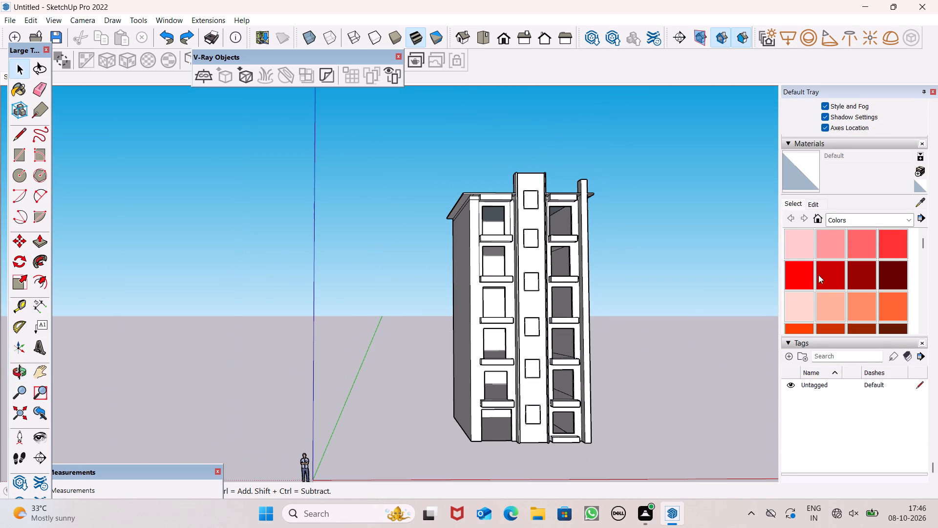
left_click(908, 218)
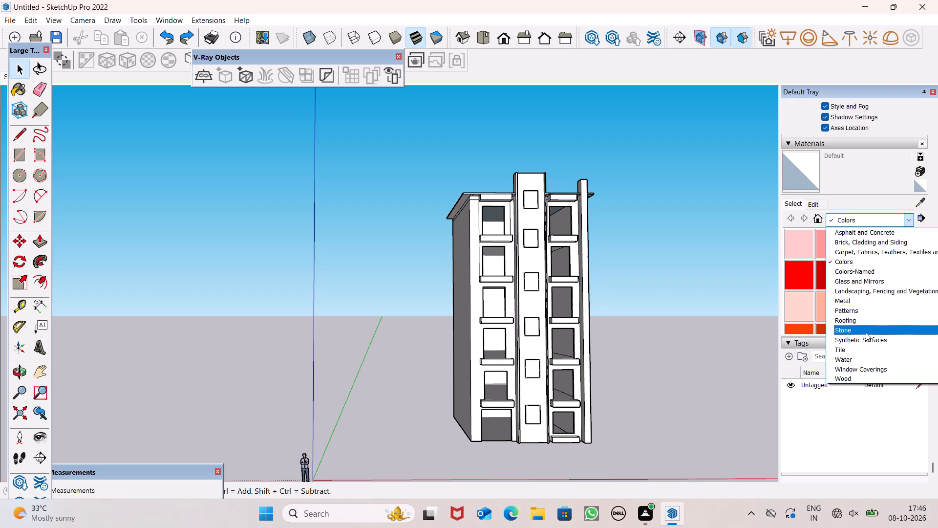
double_click(875, 283)
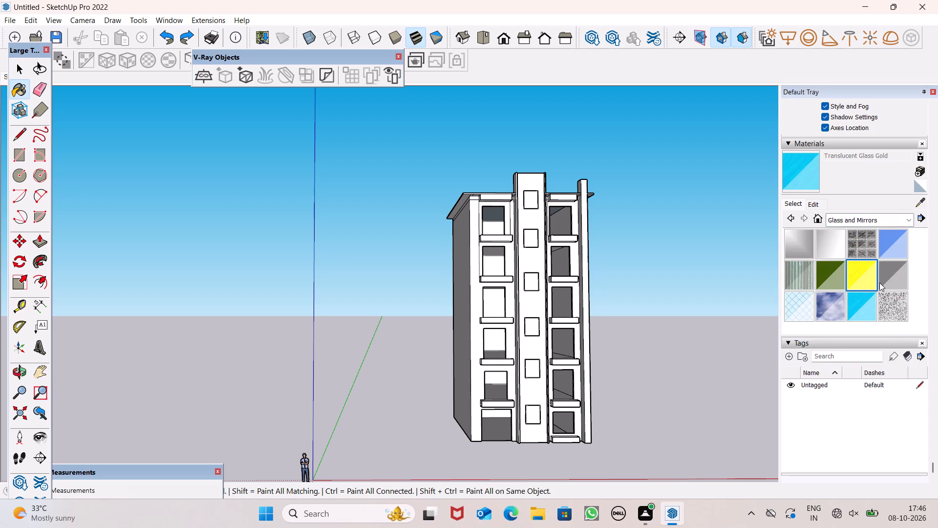
left_click(897, 251)
scroll(635, 202, "up", 6)
scroll(505, 238, "up", 5)
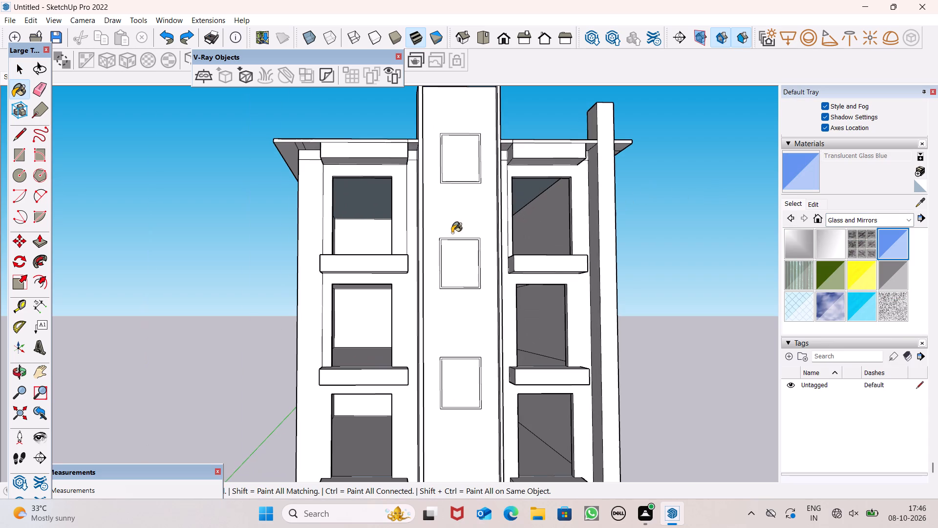
left_click(463, 263)
scroll(472, 218, "up", 3)
left_click(461, 153)
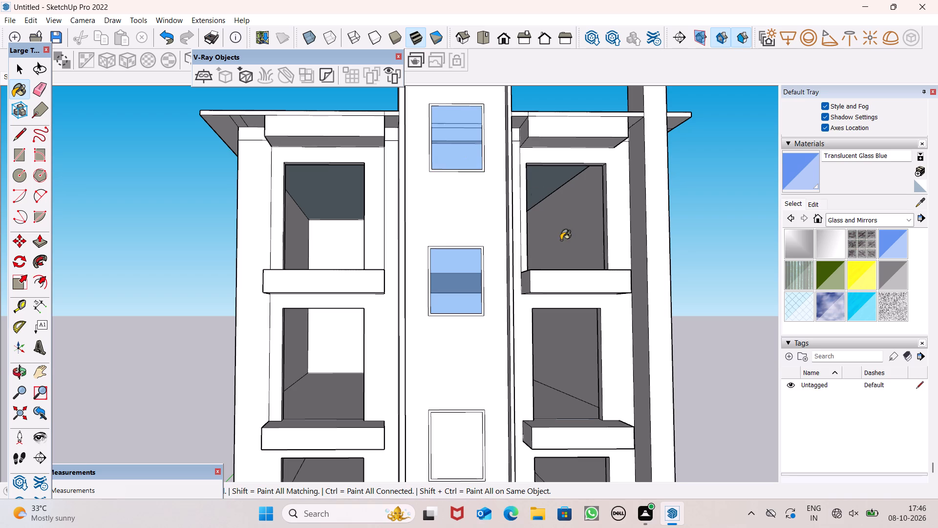
Paint the panes of the third, fourth and fifth central windows from the top with Translucent Glass Blue.
middle_click_drag(557, 261, 544, 291)
scroll(551, 242, "down", 3)
scroll(550, 319, "down", 5)
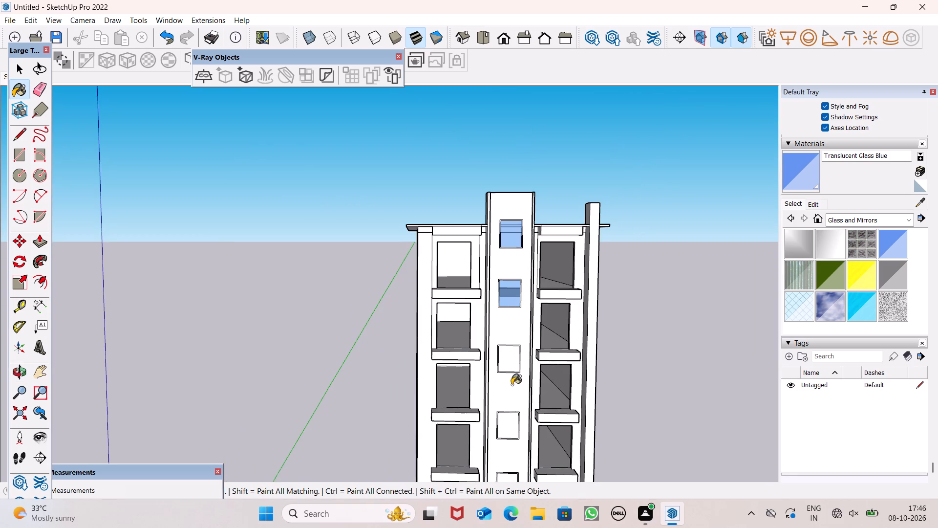
left_click(512, 359)
middle_click_drag(542, 341, 554, 288)
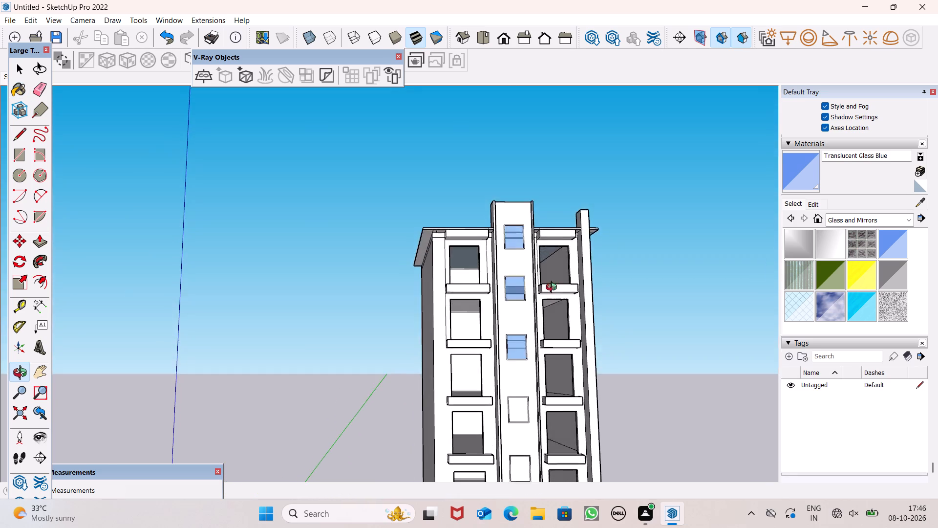
middle_click_drag(554, 288, 541, 324)
scroll(575, 331, "down", 5)
scroll(555, 419, "up", 10)
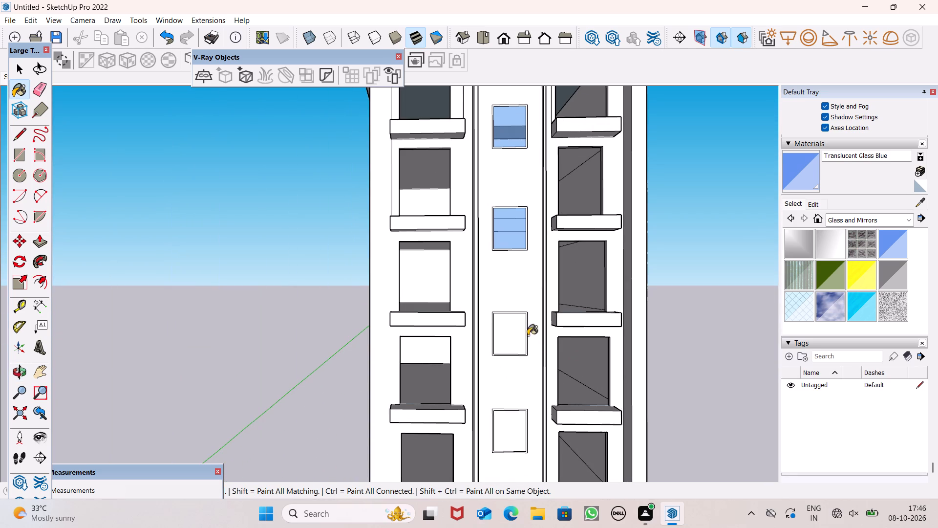
left_click(514, 333)
scroll(514, 333, "down", 4)
scroll(517, 428, "up", 3)
left_click(510, 398)
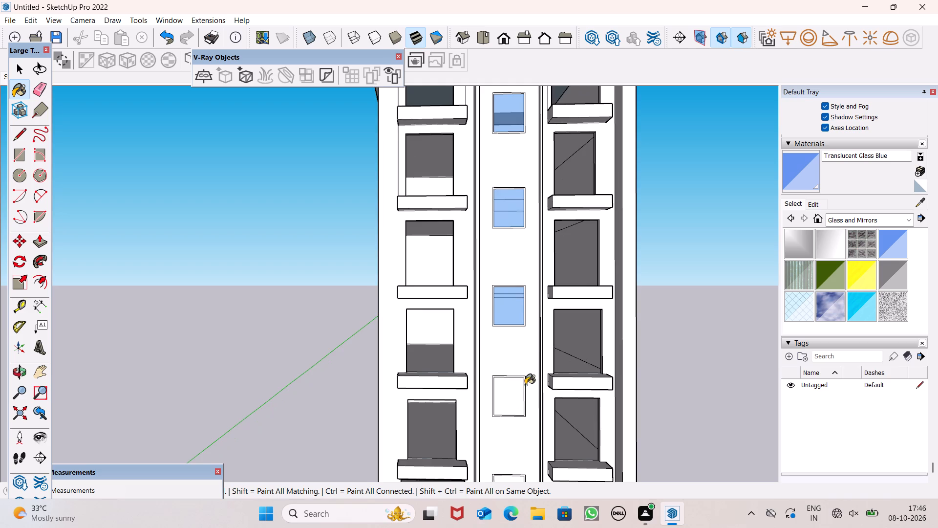
Paint the pane of the lowest central window with Translucent Glass Blue.
scroll(525, 385, "down", 1)
scroll(525, 385, "up", 1)
scroll(525, 385, "down", 4)
scroll(563, 362, "down", 5)
scroll(556, 444, "up", 6)
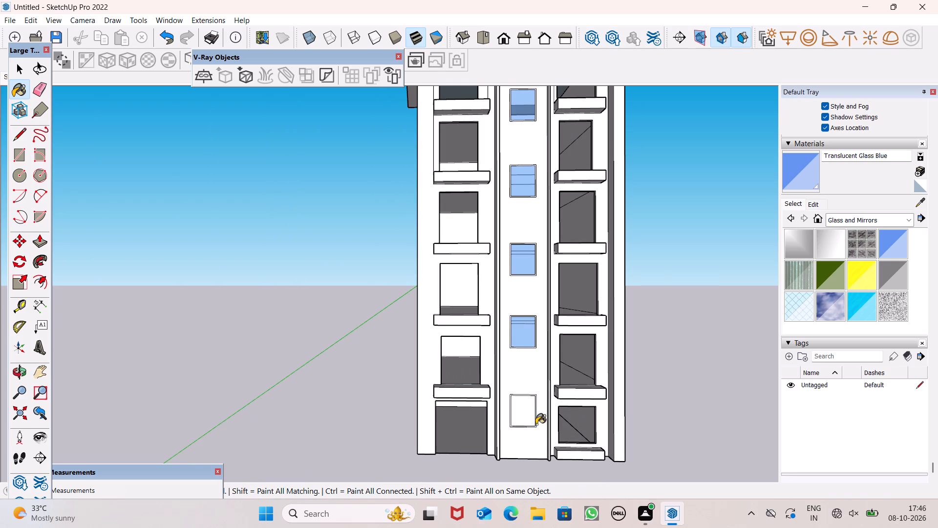
left_click(526, 418)
Pull the topmost central window's frame outward 4" from the panel with Push/Pull.
middle_click_drag(536, 429, 488, 330)
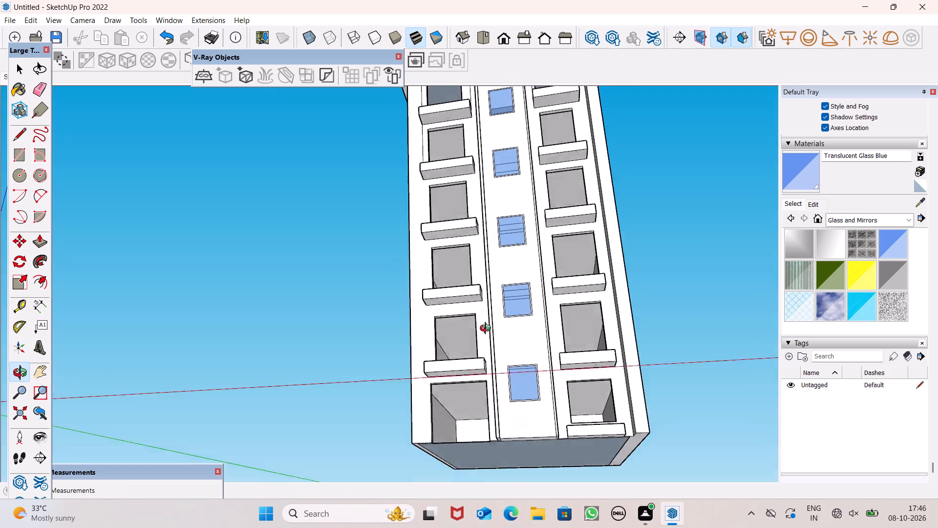
middle_click_drag(488, 330, 541, 451)
scroll(583, 320, "down", 5)
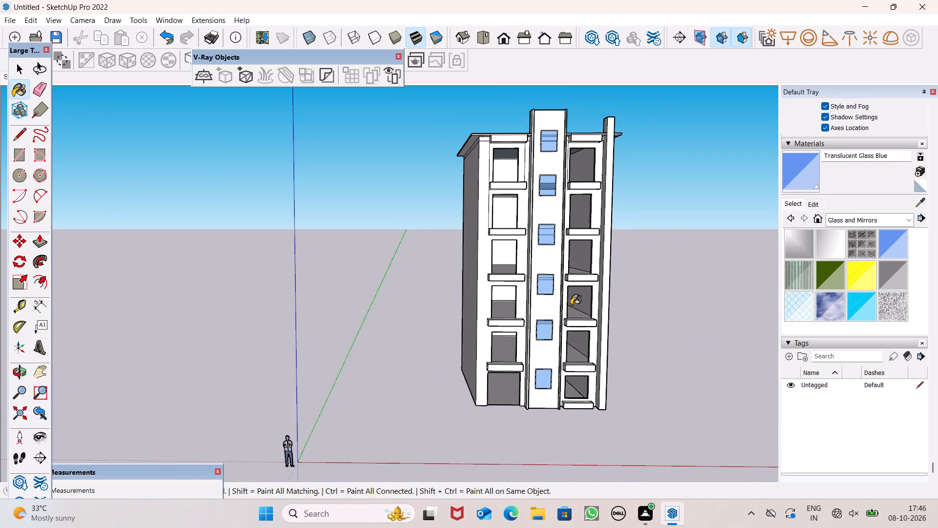
middle_click_drag(570, 316, 551, 391)
scroll(595, 256, "up", 7)
scroll(586, 283, "down", 4)
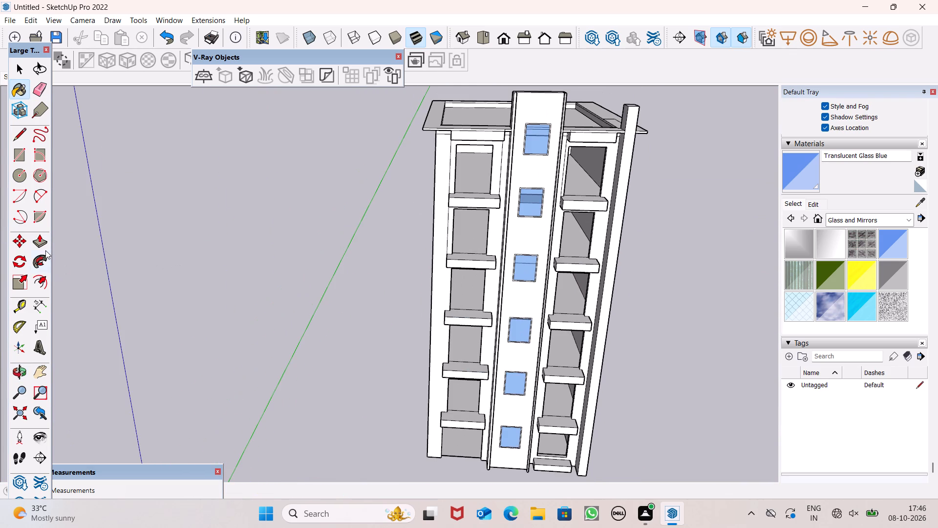
left_click(41, 238)
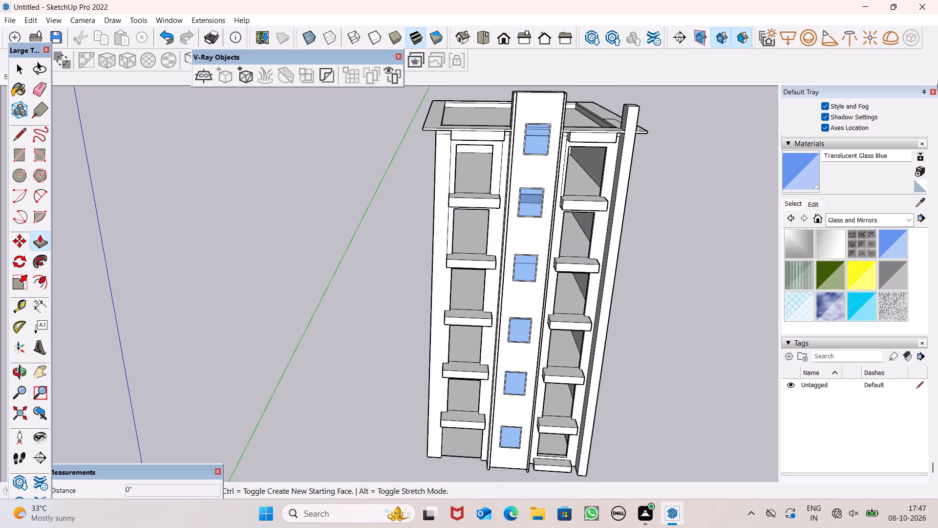
scroll(600, 126, "down", 1)
scroll(600, 126, "up", 8)
middle_click_drag(586, 130, 519, 159)
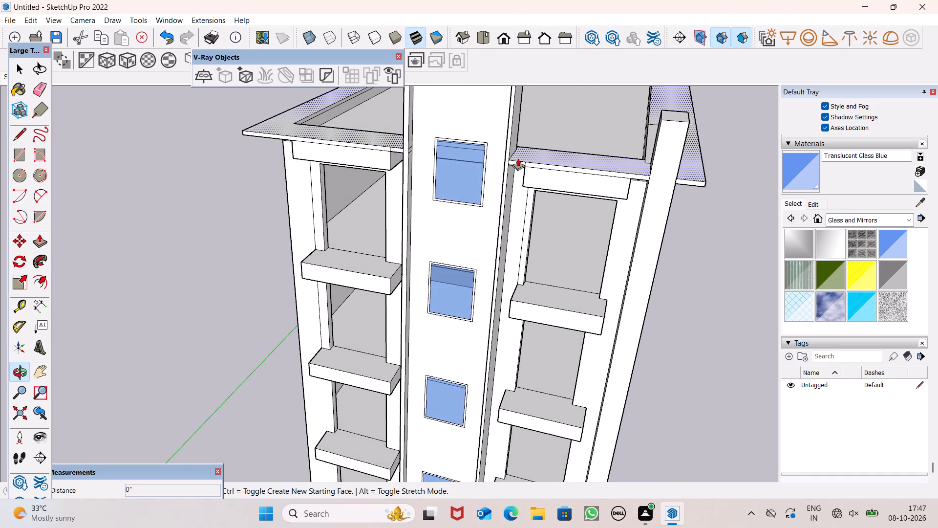
scroll(515, 158, "up", 6)
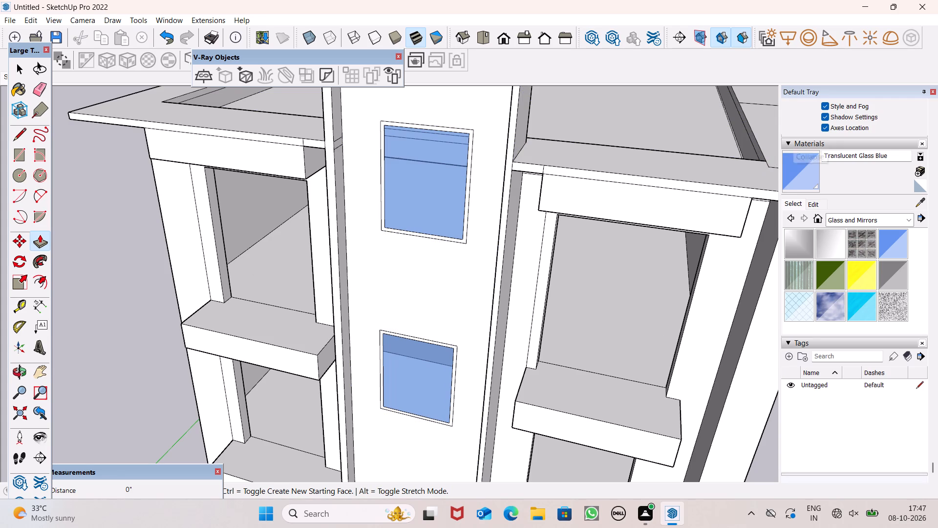
scroll(516, 98, "down", 5)
scroll(504, 173, "down", 2)
scroll(490, 177, "up", 6)
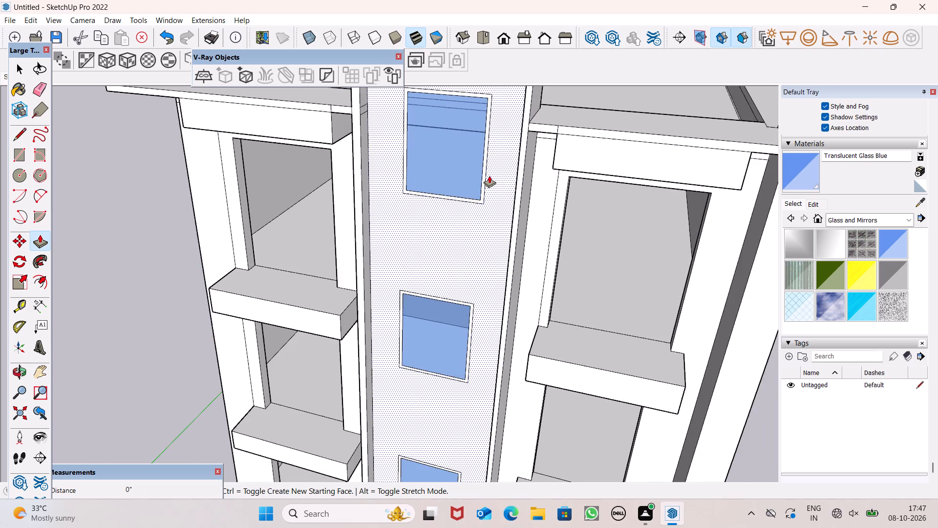
scroll(486, 180, "up", 4)
scroll(487, 204, "down", 11)
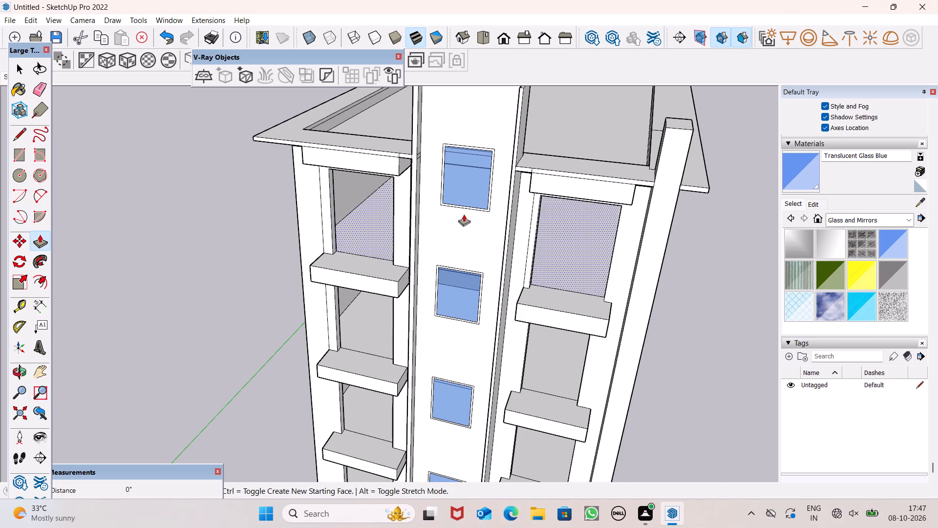
scroll(515, 198, "up", 5)
scroll(469, 178, "up", 10)
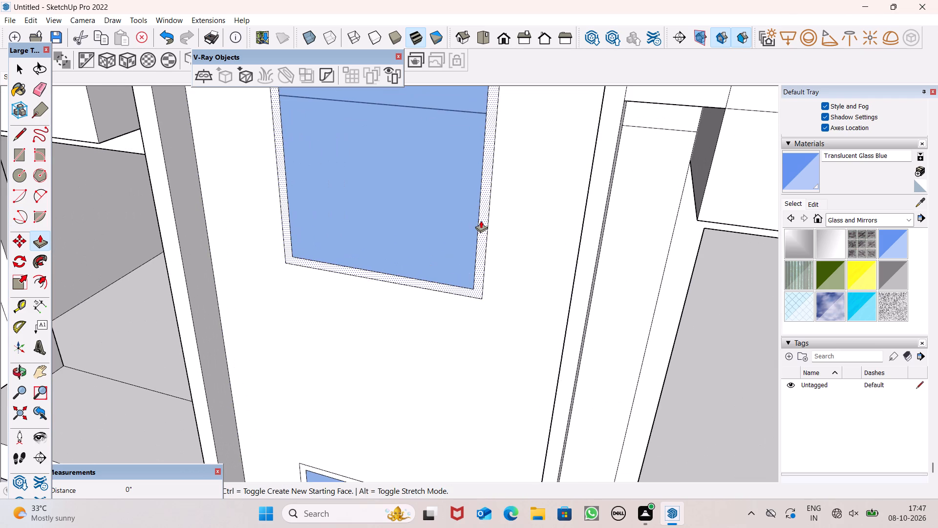
left_click_drag(481, 220, 466, 226)
type("4\"")
key("Return")
Pull the frame of the second central window from the top outward 4" with Push/Pull.
scroll(488, 188, "down", 5)
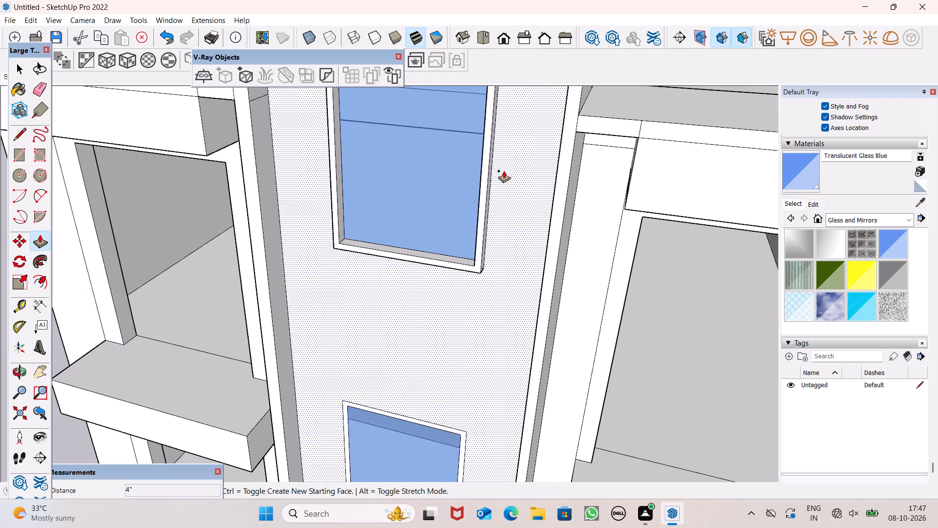
scroll(504, 171, "down", 7)
scroll(515, 277, "up", 7)
scroll(453, 349, "up", 5)
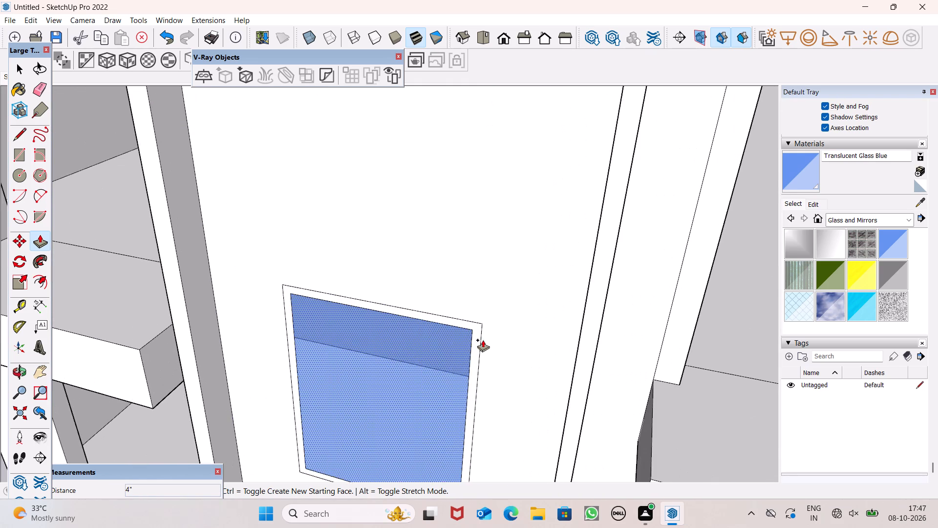
left_click_drag(473, 339, 466, 348)
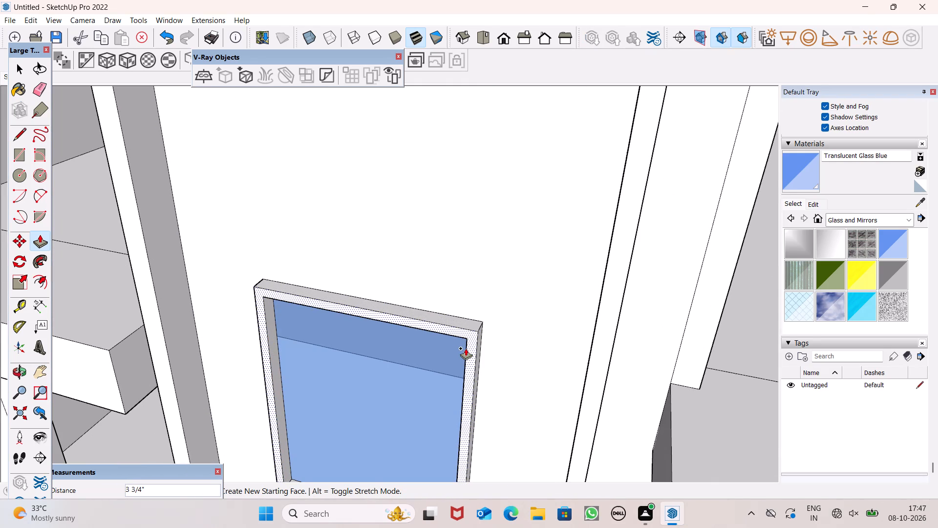
left_click_drag(466, 348, 465, 348)
key("4")
key("shift+quotedbl")
key("Return")
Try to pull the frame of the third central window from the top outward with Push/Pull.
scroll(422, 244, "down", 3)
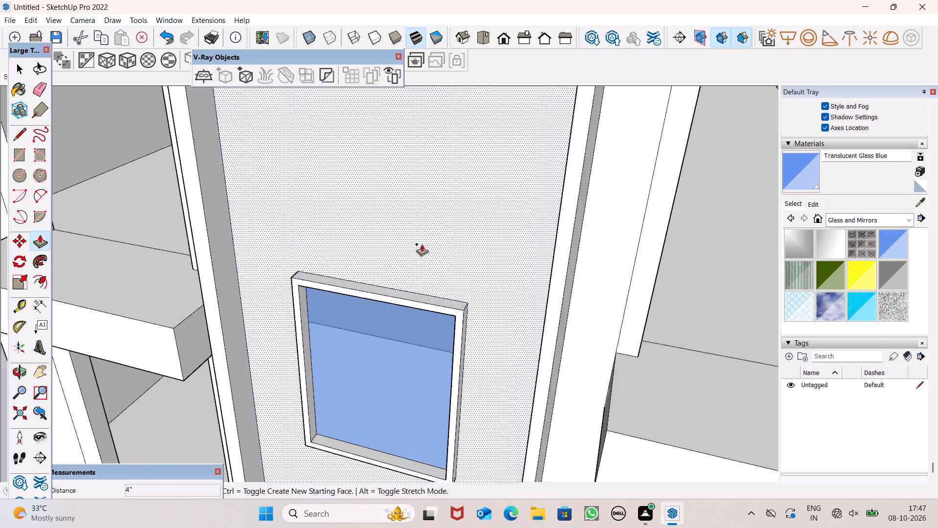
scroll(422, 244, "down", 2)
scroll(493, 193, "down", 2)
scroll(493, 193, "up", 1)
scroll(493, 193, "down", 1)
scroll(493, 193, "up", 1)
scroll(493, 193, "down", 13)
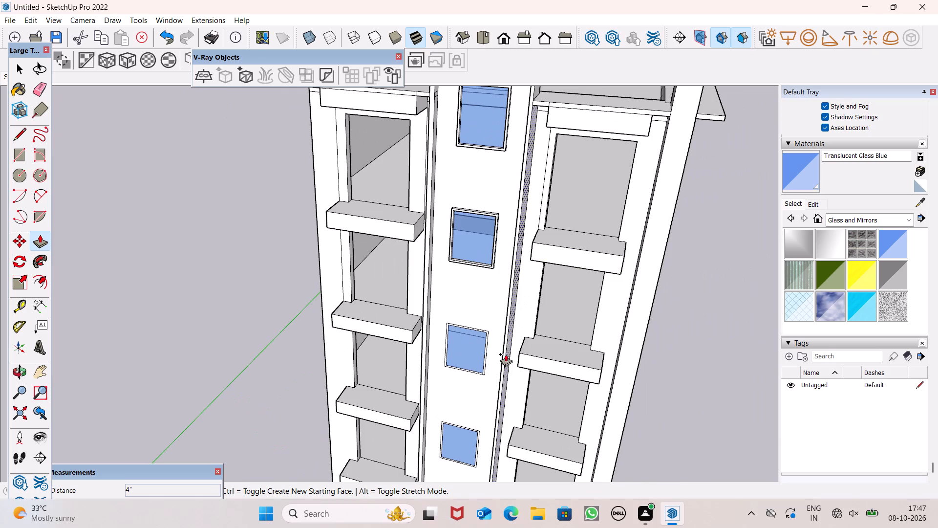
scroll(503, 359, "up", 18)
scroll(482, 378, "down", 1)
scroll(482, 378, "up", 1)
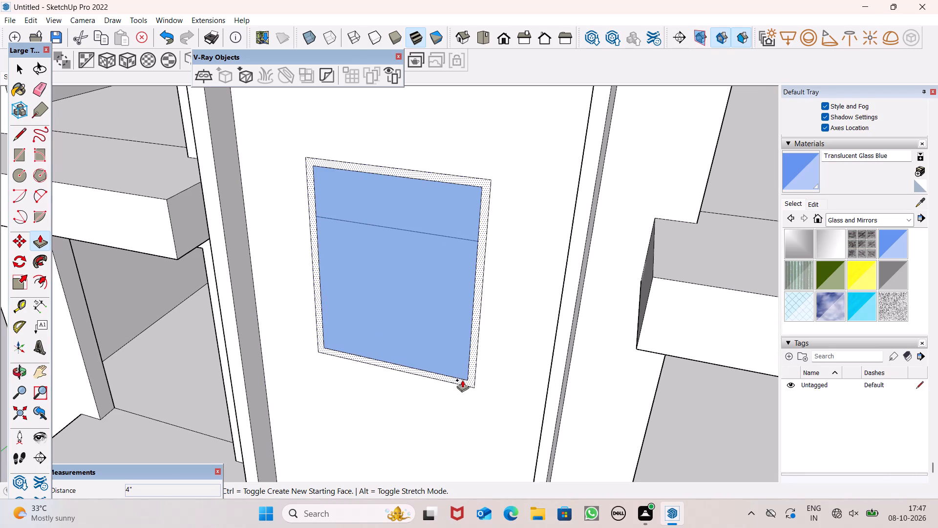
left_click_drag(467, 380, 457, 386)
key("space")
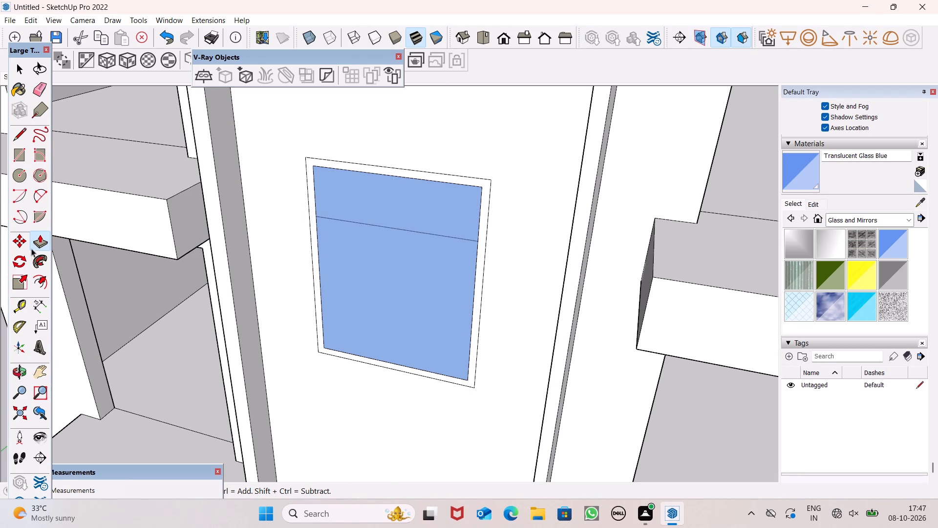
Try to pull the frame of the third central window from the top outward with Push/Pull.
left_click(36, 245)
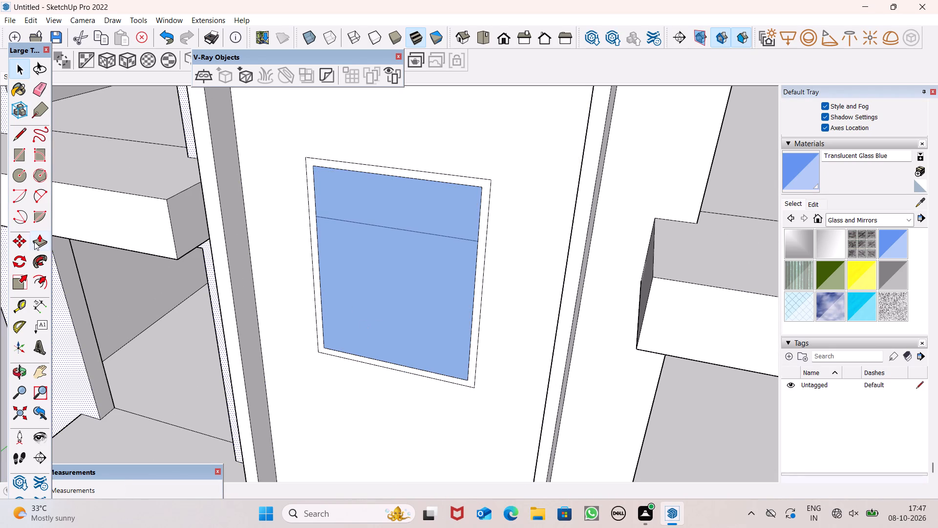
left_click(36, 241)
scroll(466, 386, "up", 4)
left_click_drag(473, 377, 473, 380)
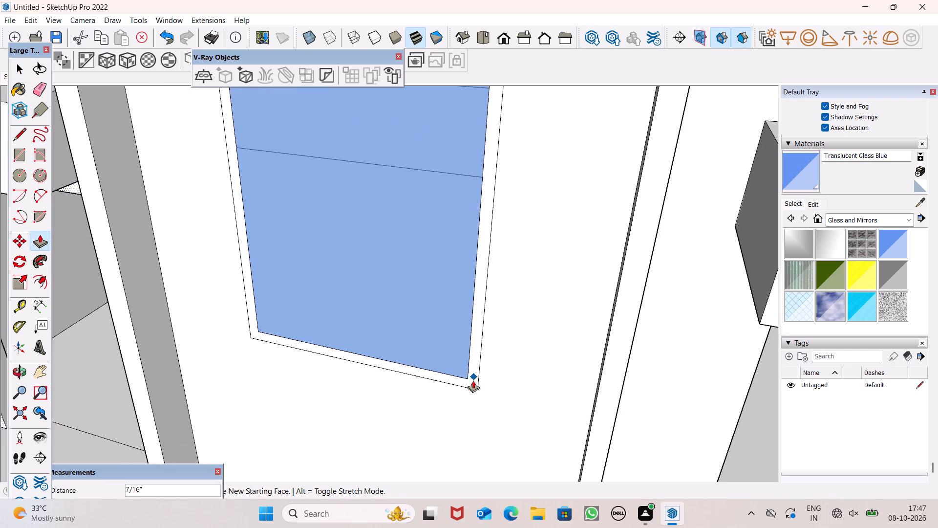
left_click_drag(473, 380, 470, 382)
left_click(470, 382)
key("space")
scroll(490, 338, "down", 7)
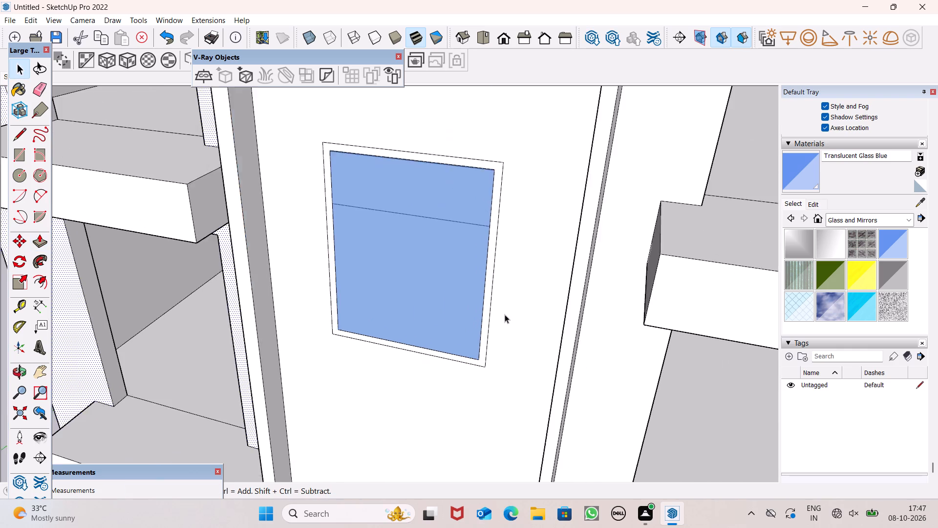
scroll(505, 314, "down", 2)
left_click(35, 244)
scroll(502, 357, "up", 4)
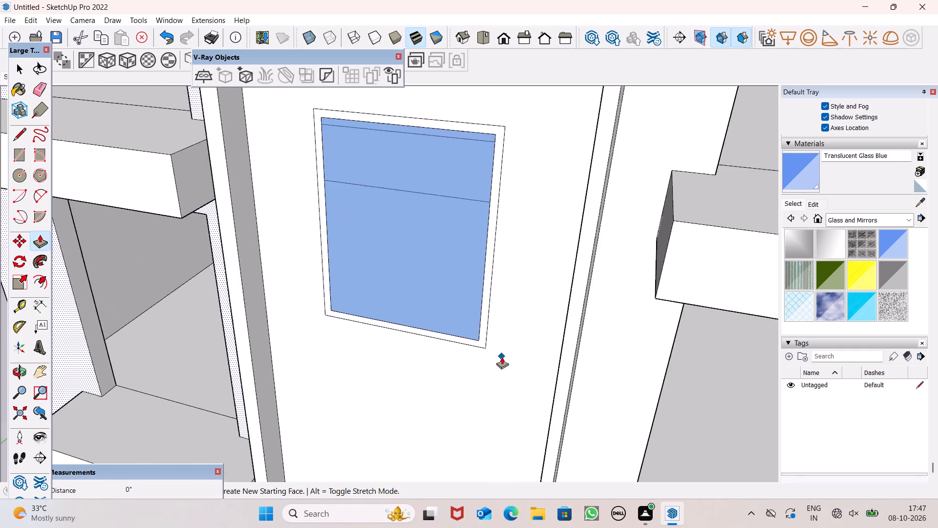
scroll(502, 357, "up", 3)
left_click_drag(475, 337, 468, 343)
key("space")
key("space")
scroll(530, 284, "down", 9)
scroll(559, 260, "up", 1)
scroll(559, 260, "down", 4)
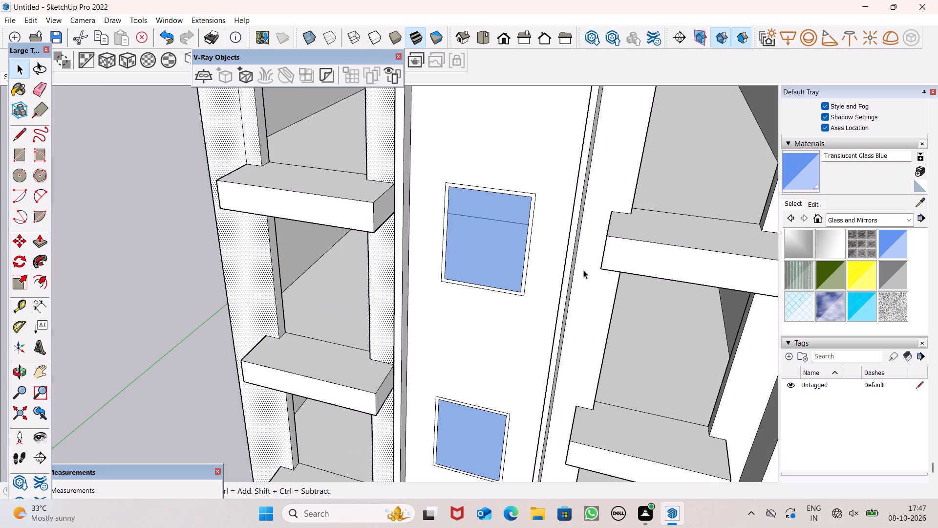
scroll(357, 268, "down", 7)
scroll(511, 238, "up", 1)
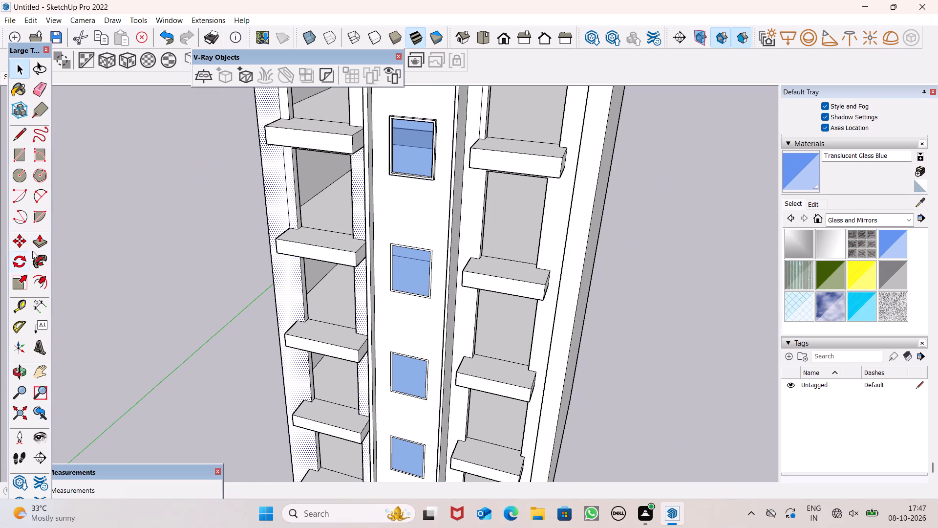
Select the frame face of the third central window from the top and pull it outward 4" with Push/Pull.
left_click(36, 243)
scroll(360, 275, "up", 3)
scroll(391, 274, "down", 1)
scroll(391, 274, "up", 3)
scroll(505, 279, "up", 6)
scroll(460, 306, "up", 6)
left_click_drag(435, 321, 432, 328)
key("space")
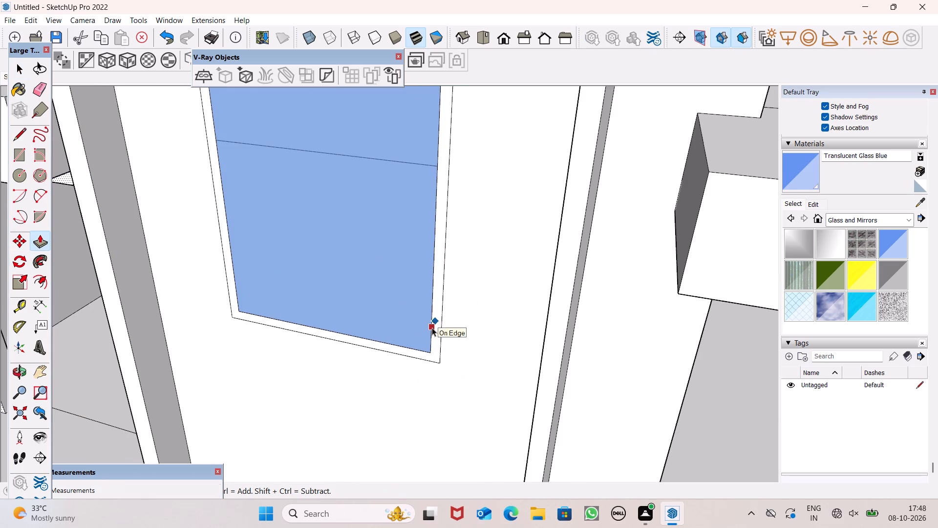
left_click_drag(432, 328, 431, 328)
double_click(433, 324)
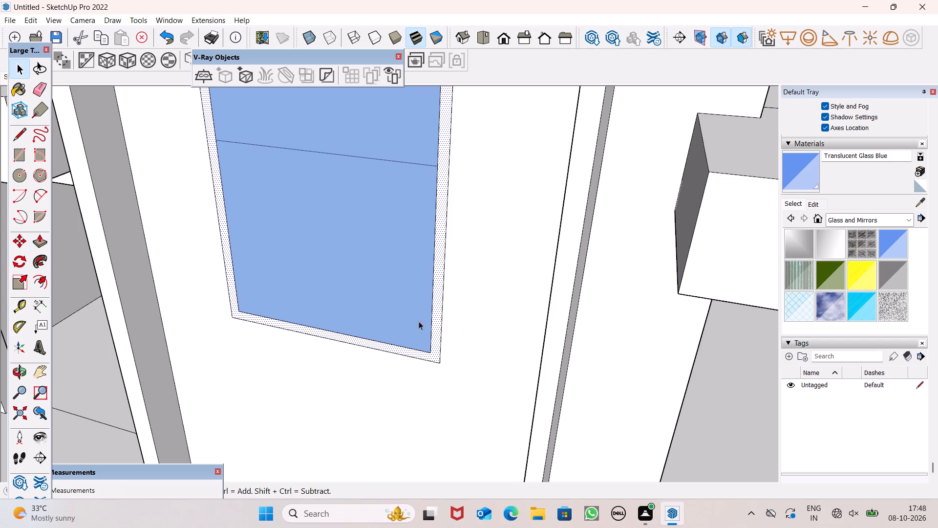
left_click(38, 243)
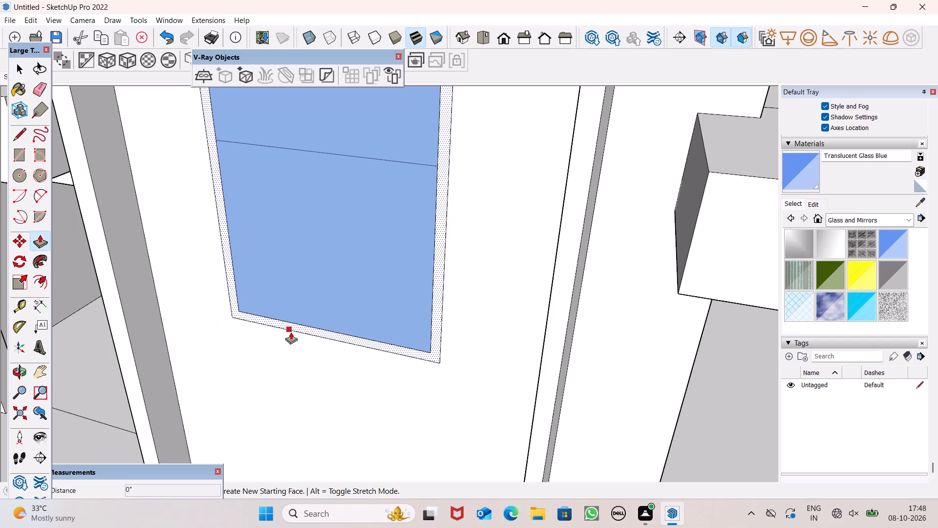
left_click_drag(435, 354, 431, 359)
type("4\"")
key("Return")
Pull the frame of the fourth central window from the top outward 4" with Push/Pull.
scroll(436, 313, "down", 3)
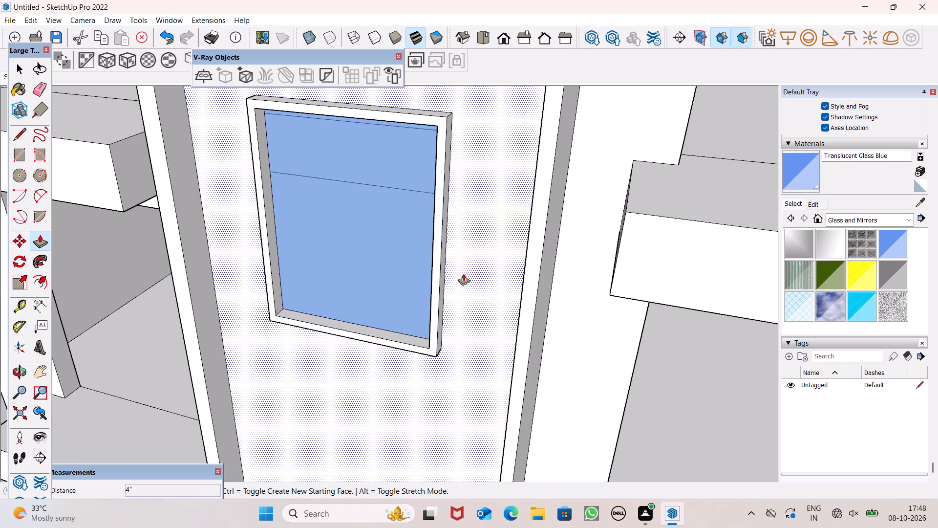
scroll(463, 273, "down", 1)
scroll(472, 225, "down", 13)
scroll(487, 339, "up", 7)
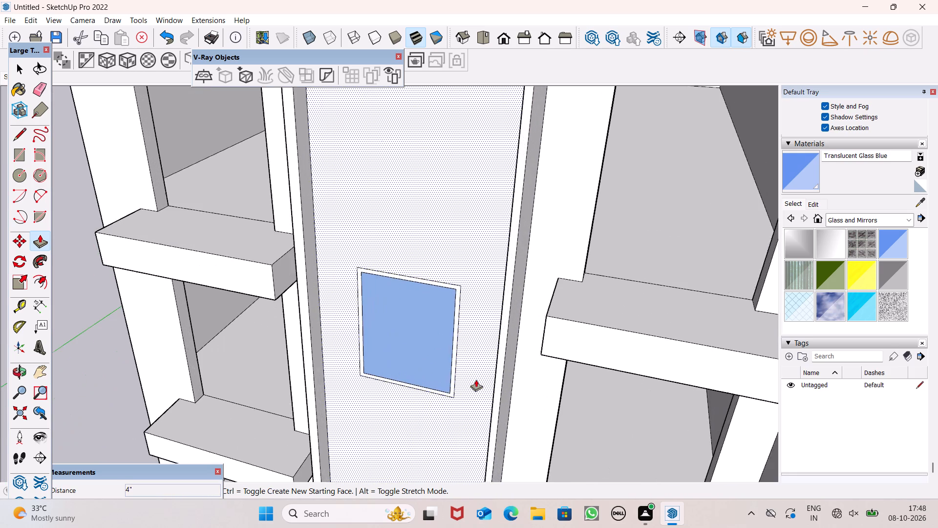
scroll(476, 379, "up", 14)
left_click_drag(441, 388, 433, 398)
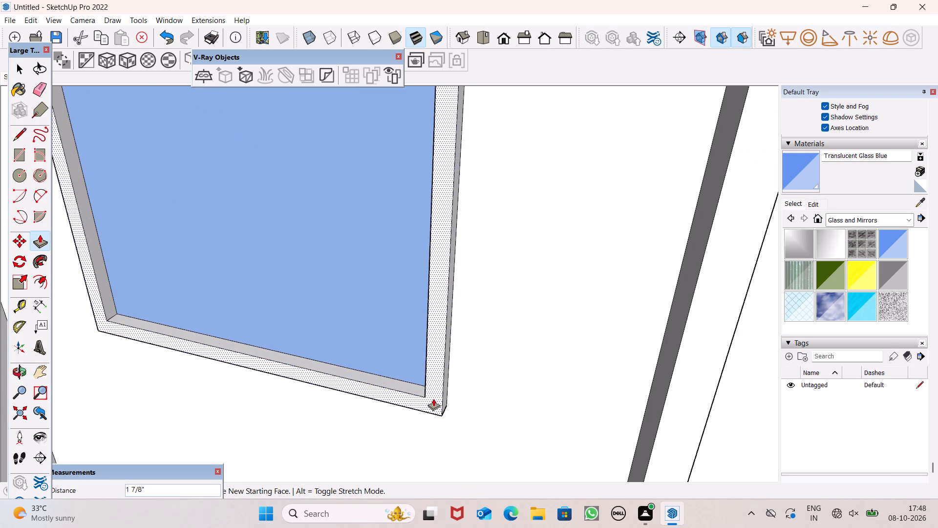
left_click_drag(433, 398, 433, 398)
key("4")
key("shift+quotedbl")
key("Return")
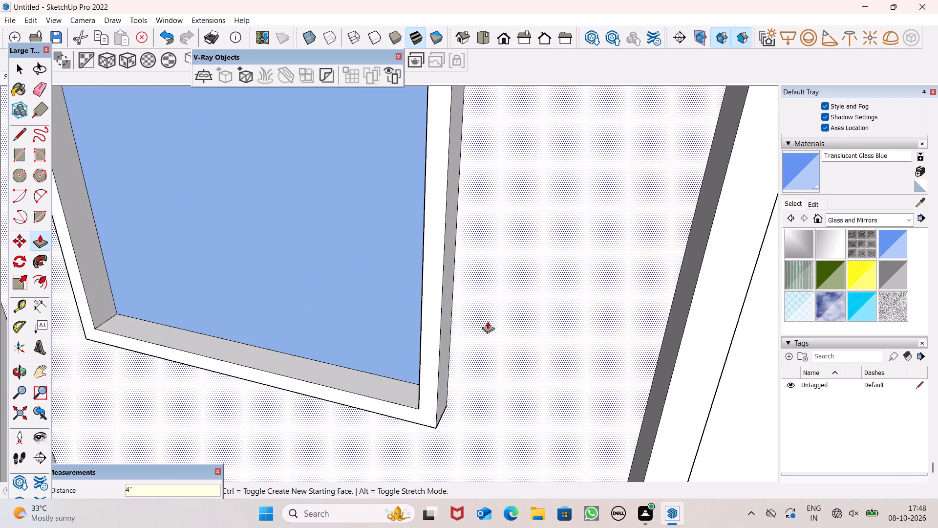
Pull the frame of the fifth central window from the top outward 4" with Push/Pull.
scroll(488, 321, "down", 6)
scroll(613, 255, "down", 11)
scroll(587, 215, "down", 9)
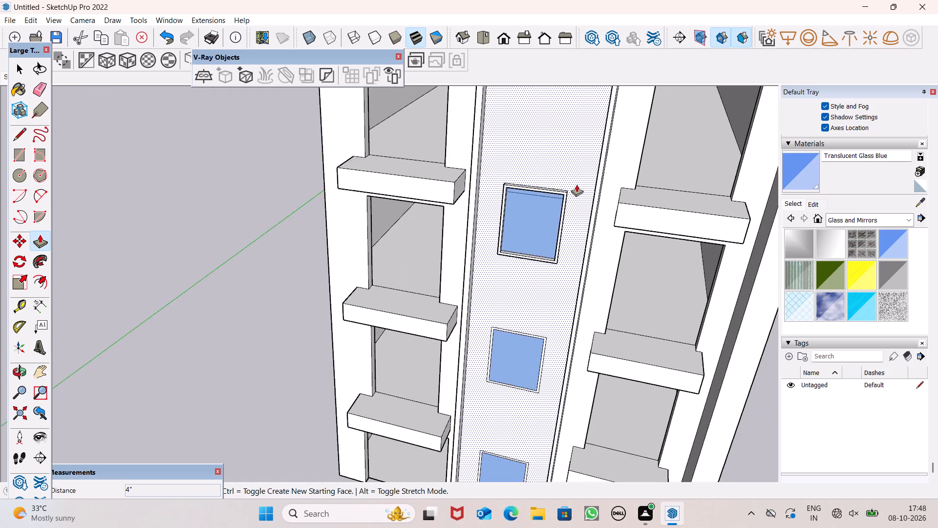
scroll(576, 184, "down", 3)
middle_click_drag(548, 327, 548, 255)
scroll(557, 289, "up", 8)
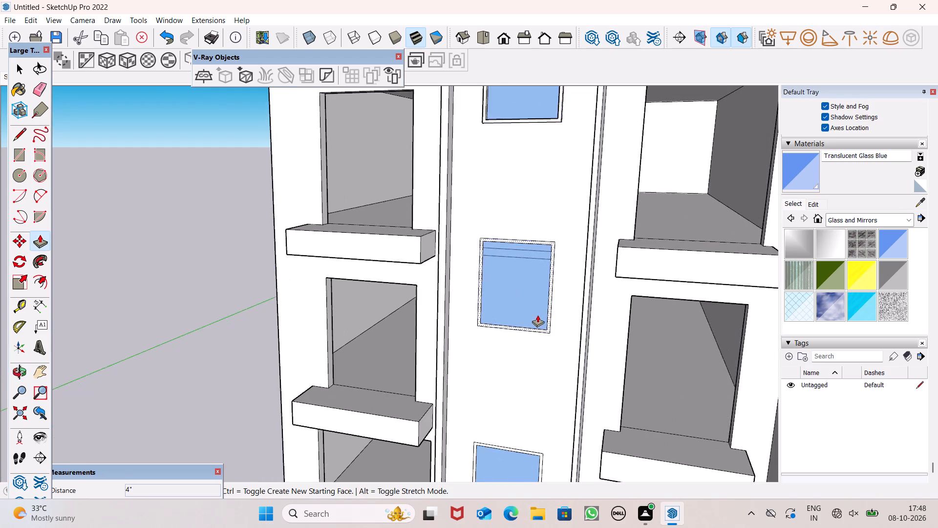
scroll(537, 315, "up", 11)
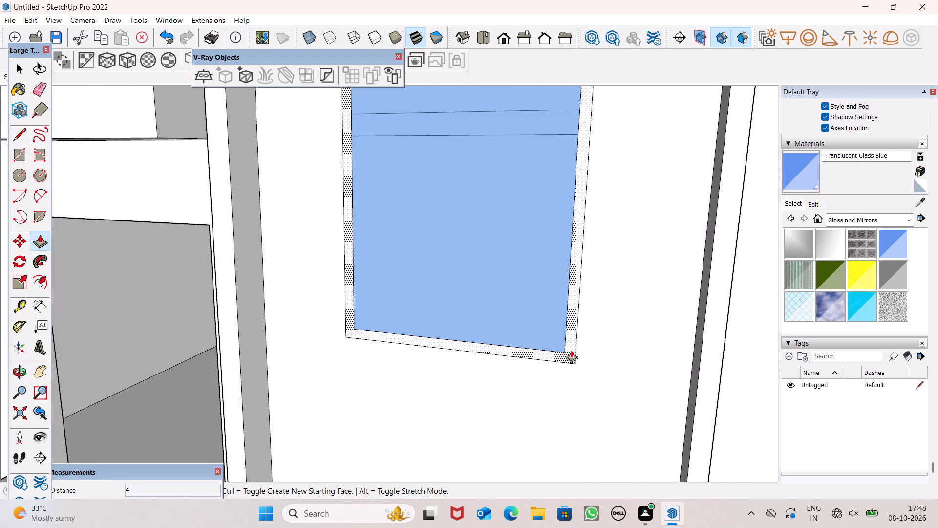
left_click_drag(571, 350, 562, 360)
type("4\"")
key("Return")
Pull the lowest central window's frame outward 4" from the panel with Push/Pull.
scroll(556, 303, "down", 12)
scroll(545, 237, "down", 4)
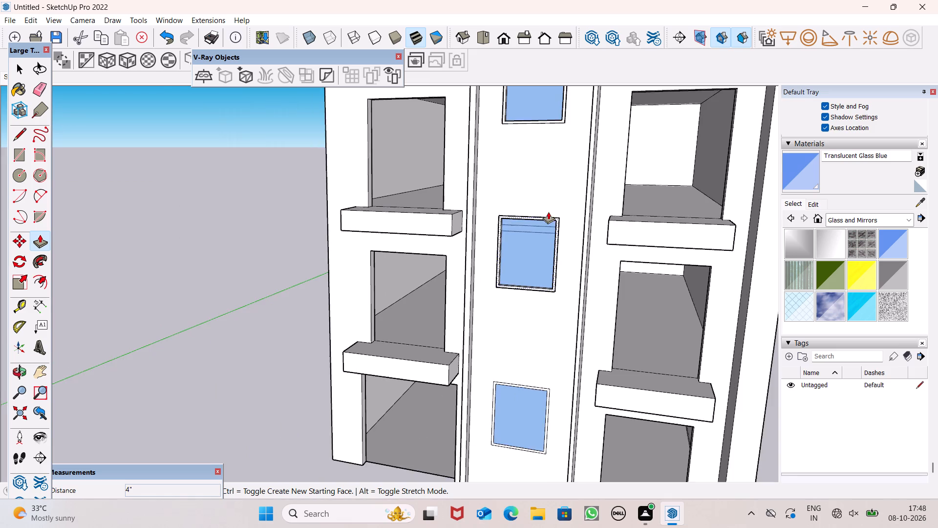
scroll(548, 212, "down", 2)
scroll(554, 375, "up", 6)
scroll(554, 433, "up", 9)
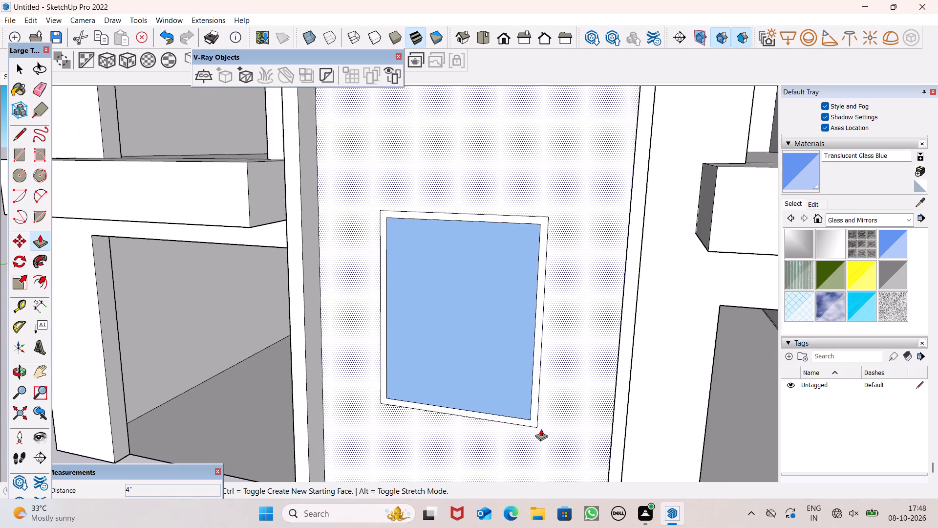
left_click_drag(533, 415, 526, 419)
type("4\"")
key("Return")
scroll(546, 349, "down", 5)
key("space")
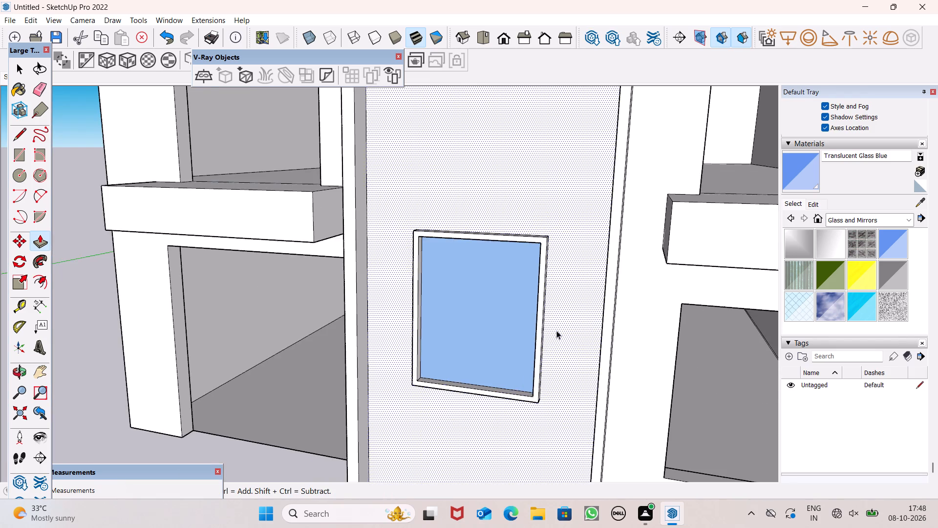
Examine the tower's front, roof slab and the top of the central panel from several angles.
scroll(557, 330, "down", 20)
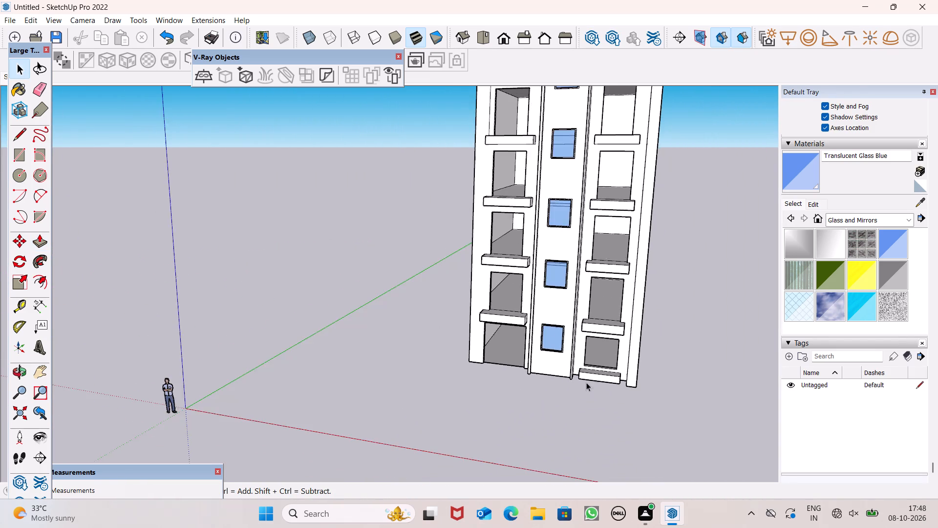
scroll(610, 340, "down", 8)
middle_click_drag(619, 352, 649, 376)
scroll(636, 317, "down", 1)
scroll(636, 317, "up", 5)
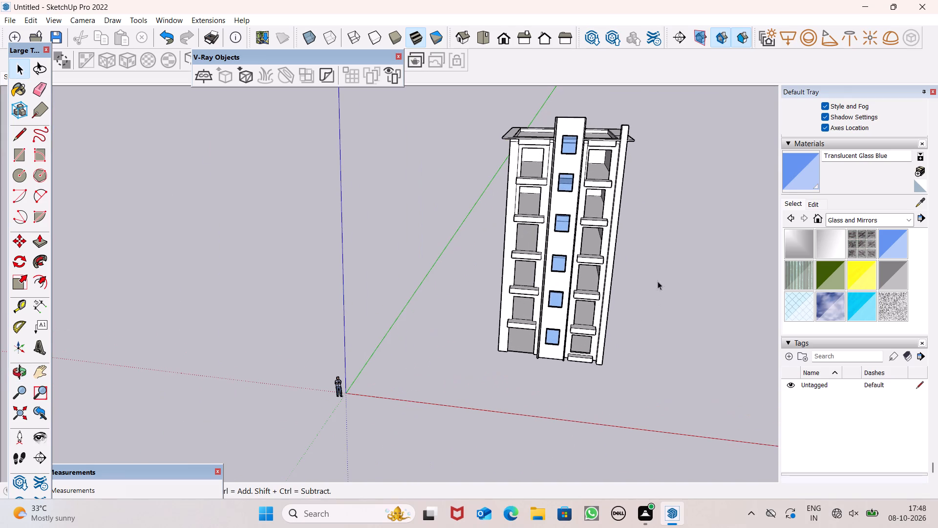
scroll(692, 0, "up", 2)
scroll(655, 113, "up", 6)
middle_click_drag(645, 126, 158, 236)
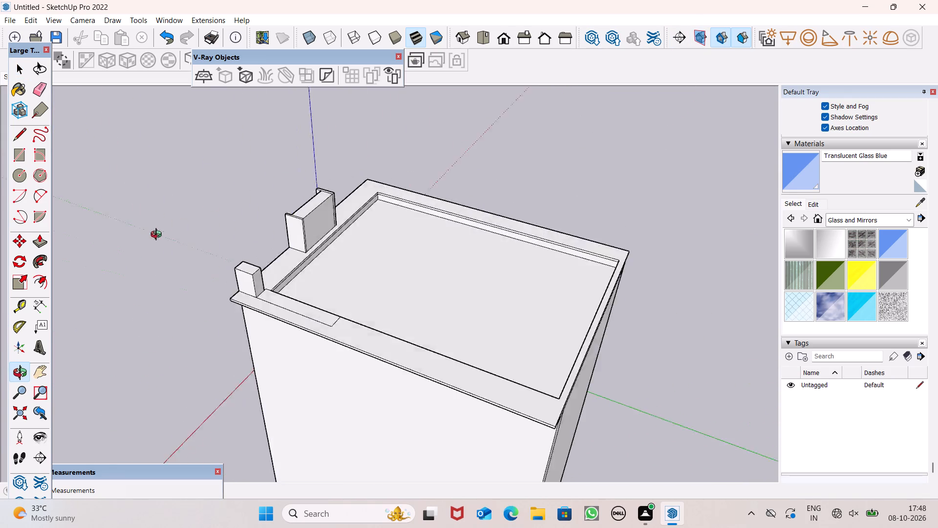
middle_click_drag(158, 236, 136, 246)
scroll(300, 228, "up", 4)
middle_click_drag(352, 278, 155, 298)
scroll(73, 225, "up", 1)
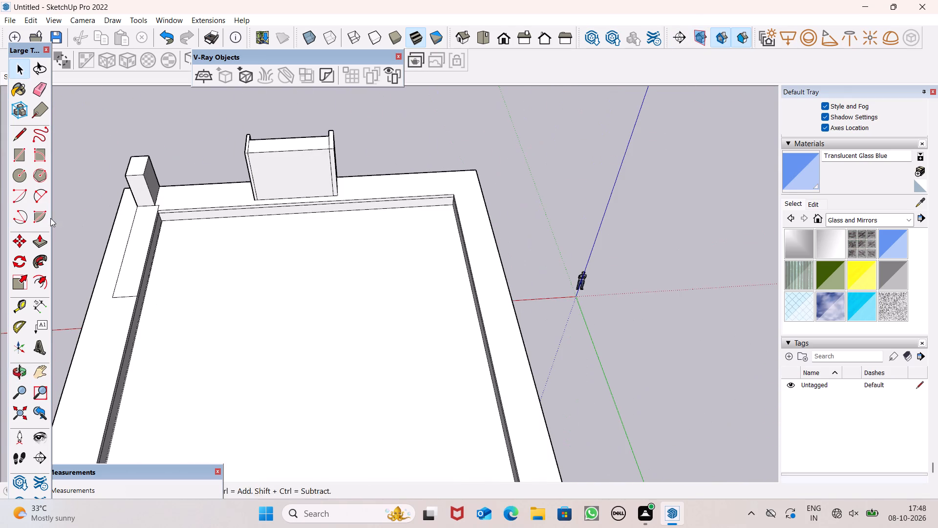
scroll(295, 250, "down", 3)
middle_click_drag(295, 302, 783, 213)
scroll(650, 229, "up", 1)
middle_click_drag(651, 229, 819, 190)
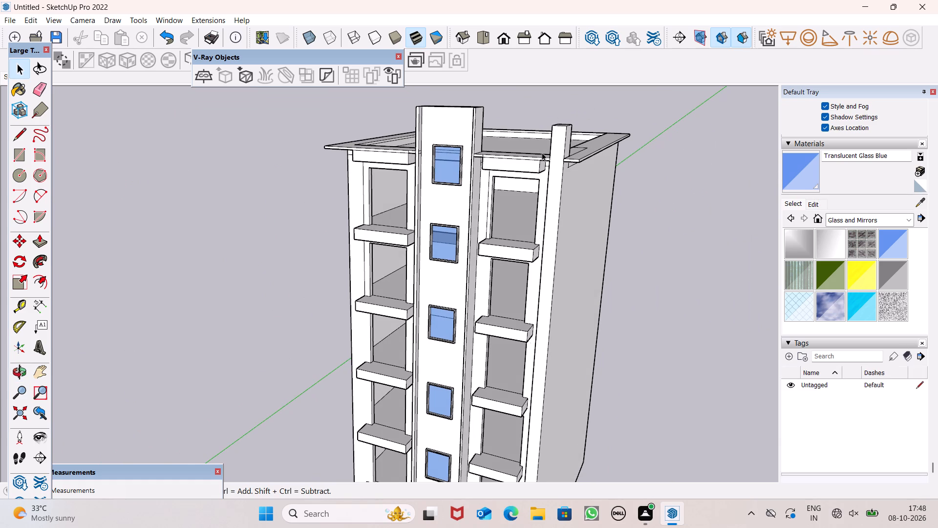
scroll(525, 171, "down", 4)
middle_click_drag(532, 175, 378, 332)
scroll(450, 283, "up", 5)
scroll(503, 224, "down", 1)
scroll(503, 224, "up", 1)
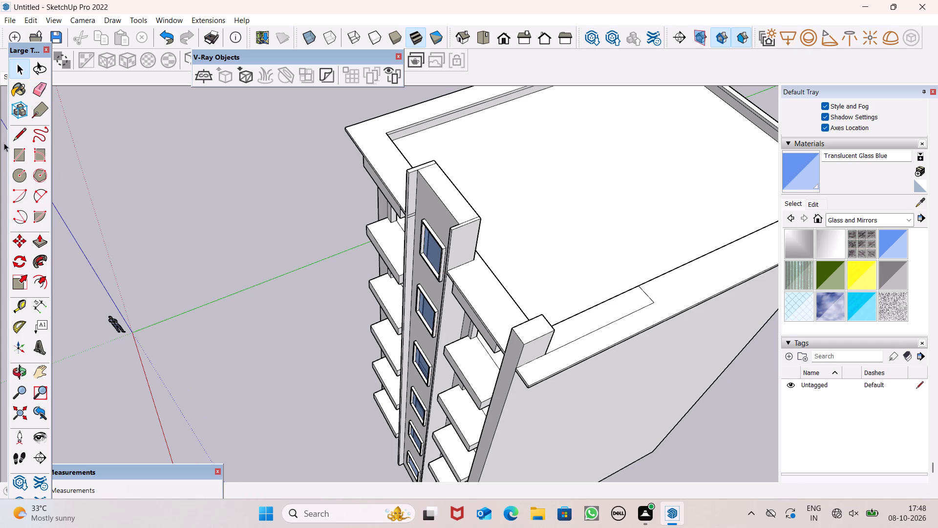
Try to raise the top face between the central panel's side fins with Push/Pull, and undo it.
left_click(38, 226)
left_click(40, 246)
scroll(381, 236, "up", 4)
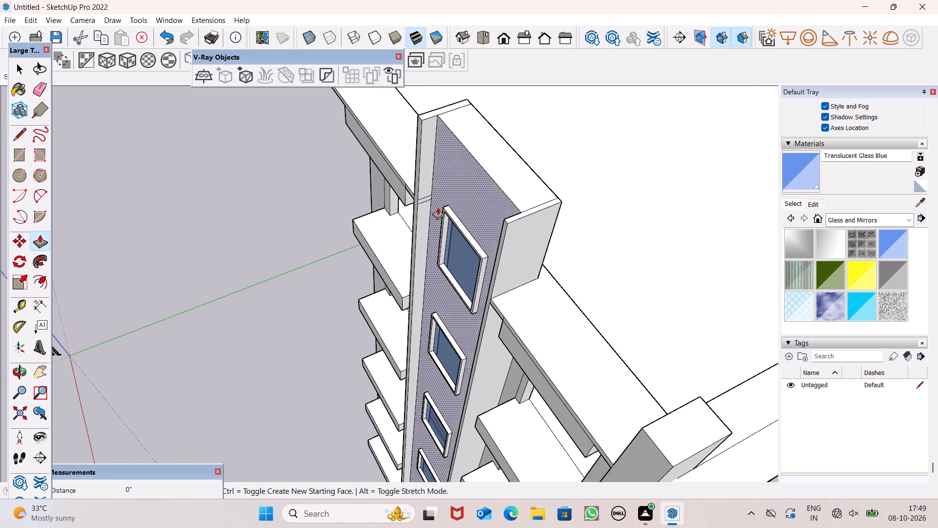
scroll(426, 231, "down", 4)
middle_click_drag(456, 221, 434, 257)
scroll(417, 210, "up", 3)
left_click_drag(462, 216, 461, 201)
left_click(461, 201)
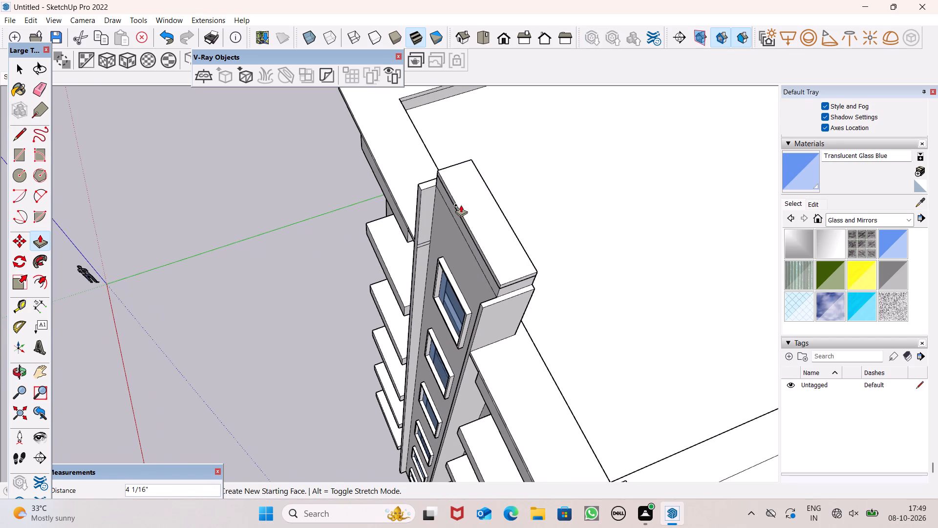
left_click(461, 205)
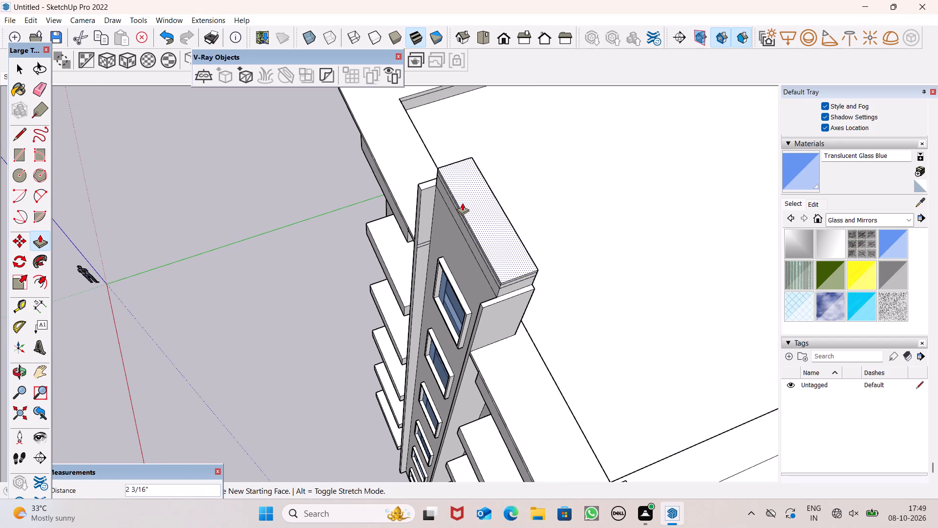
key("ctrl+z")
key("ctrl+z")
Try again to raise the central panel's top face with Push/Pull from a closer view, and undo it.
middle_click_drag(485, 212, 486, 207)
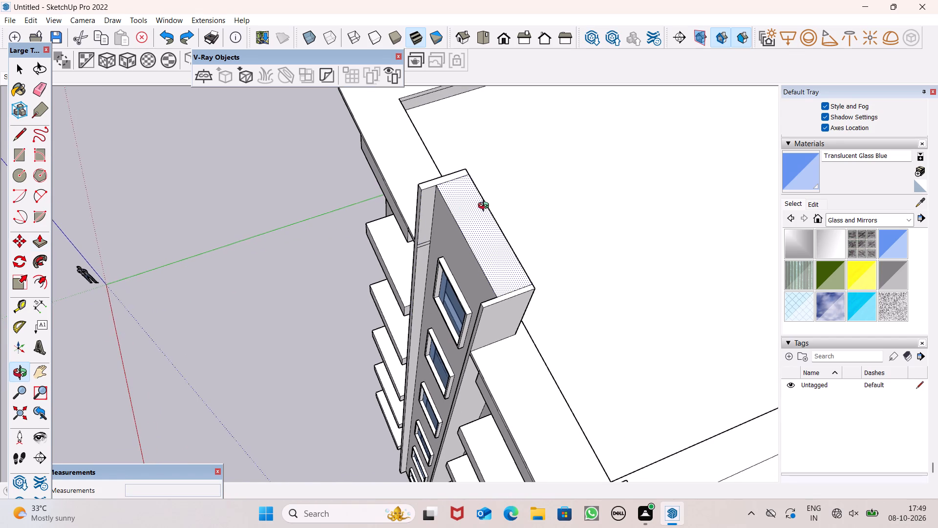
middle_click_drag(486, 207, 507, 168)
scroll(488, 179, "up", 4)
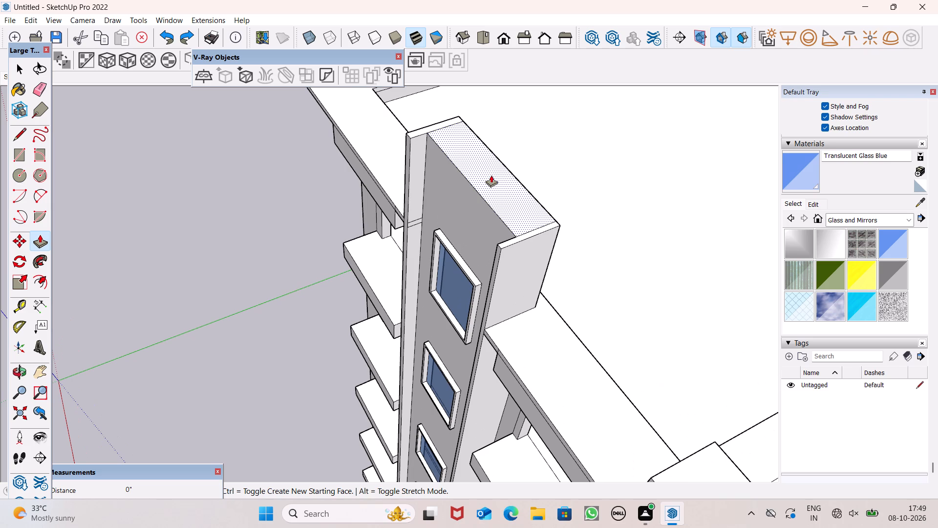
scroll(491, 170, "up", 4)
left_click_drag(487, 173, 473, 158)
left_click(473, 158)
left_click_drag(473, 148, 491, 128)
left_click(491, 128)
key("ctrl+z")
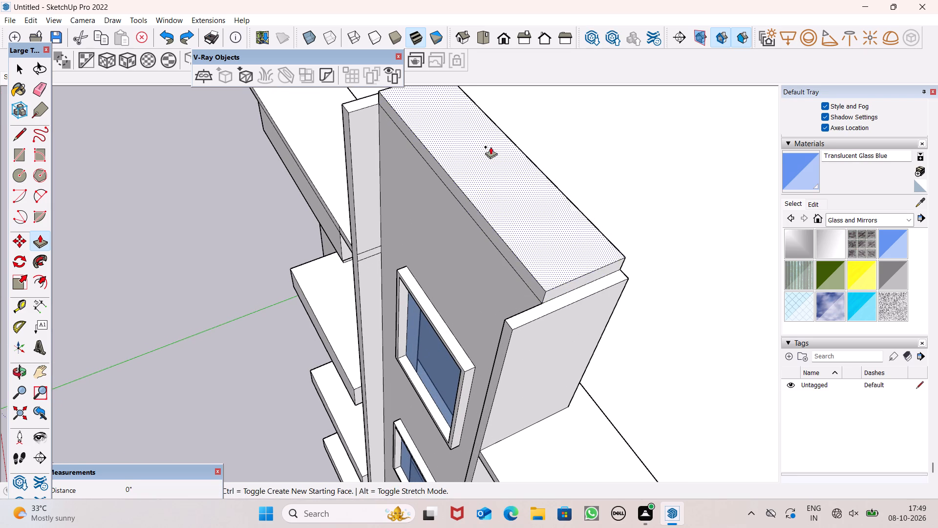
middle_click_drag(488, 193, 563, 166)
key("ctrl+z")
Raise the central panel's top face between the side fins by about 1' 1 7/8" with Push/Pull.
left_click_drag(524, 162, 523, 140)
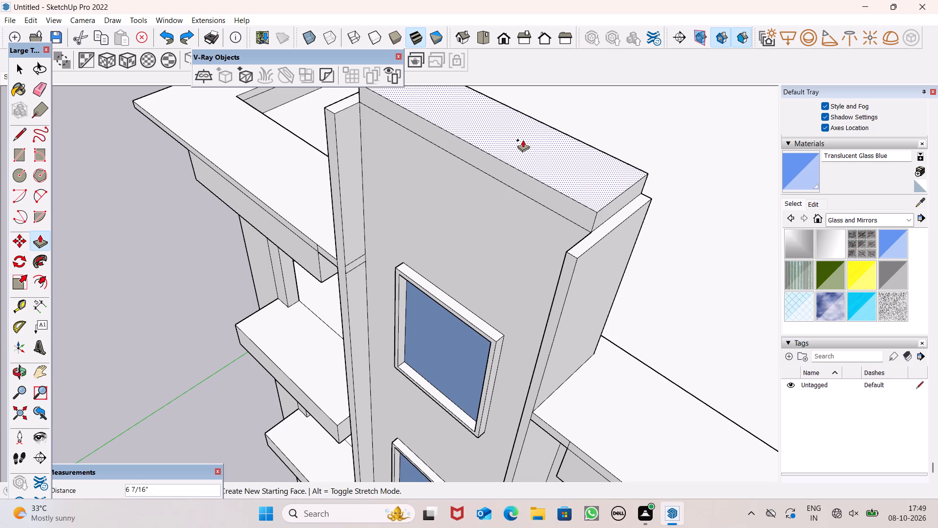
left_click_drag(523, 140, 510, 116)
Extend the left end of the central panel's raised cap outward past the side fin, about 10 11/16" on the last pull.
scroll(540, 159, "down", 2)
middle_click_drag(574, 182, 667, 173)
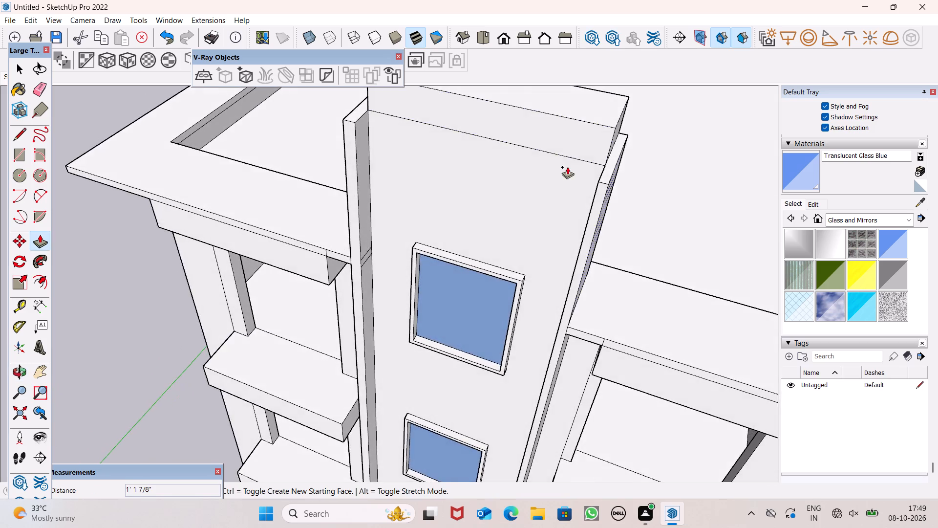
scroll(565, 173, "down", 7)
middle_click_drag(559, 176, 691, 168)
scroll(488, 140, "up", 3)
scroll(477, 226, "down", 2)
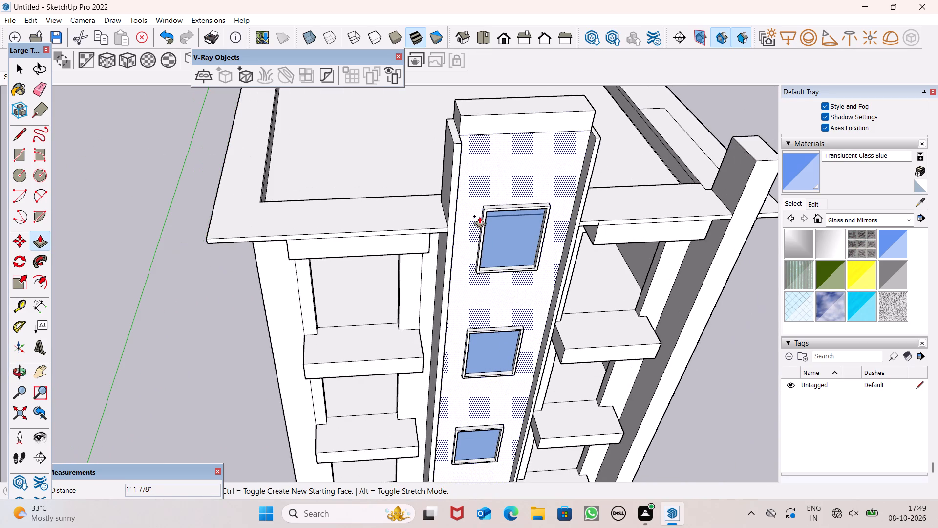
scroll(442, 111, "down", 1)
scroll(438, 108, "up", 6)
scroll(501, 151, "up", 5)
left_click_drag(487, 146, 459, 155)
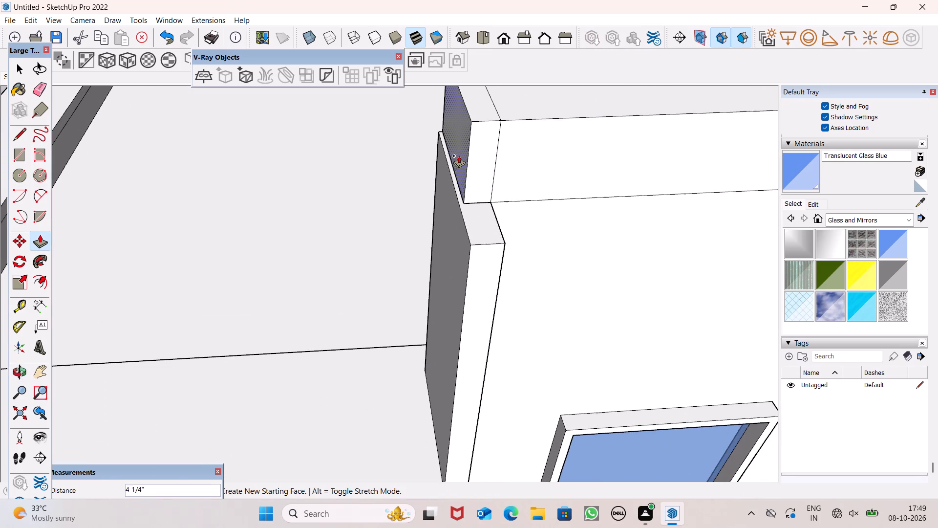
left_click_drag(459, 155, 435, 160)
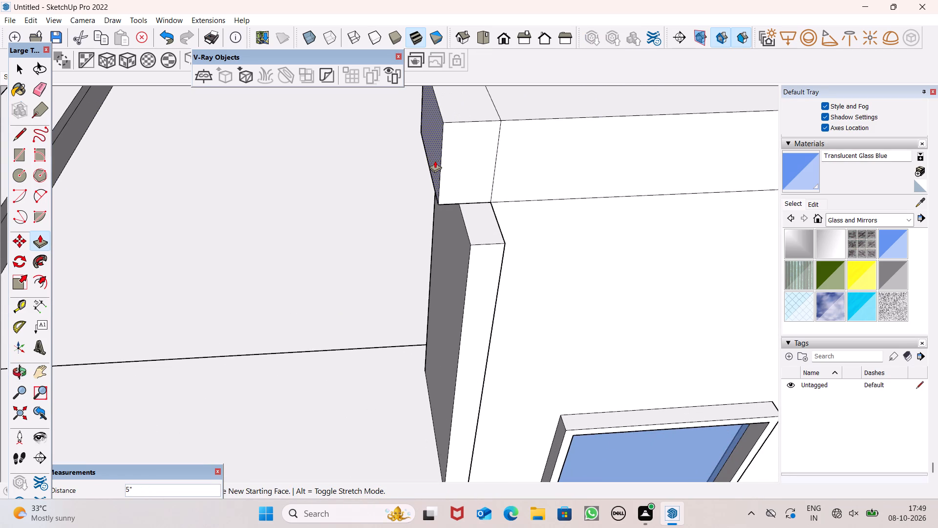
left_click_drag(435, 160, 424, 160)
left_click_drag(454, 152, 387, 158)
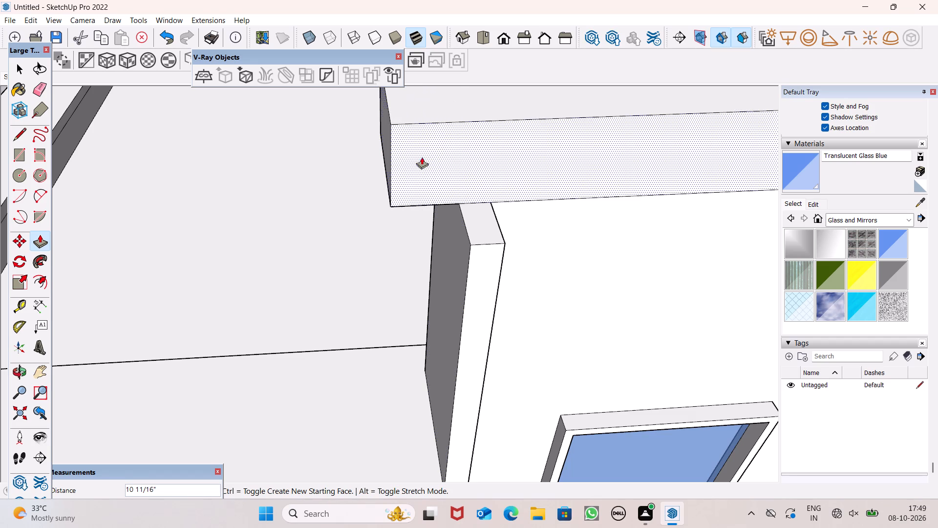
Pull the cap's front face forward by about 10 1/2" so it overhangs the central panel.
scroll(437, 156, "down", 5)
left_click_drag(469, 169, 466, 198)
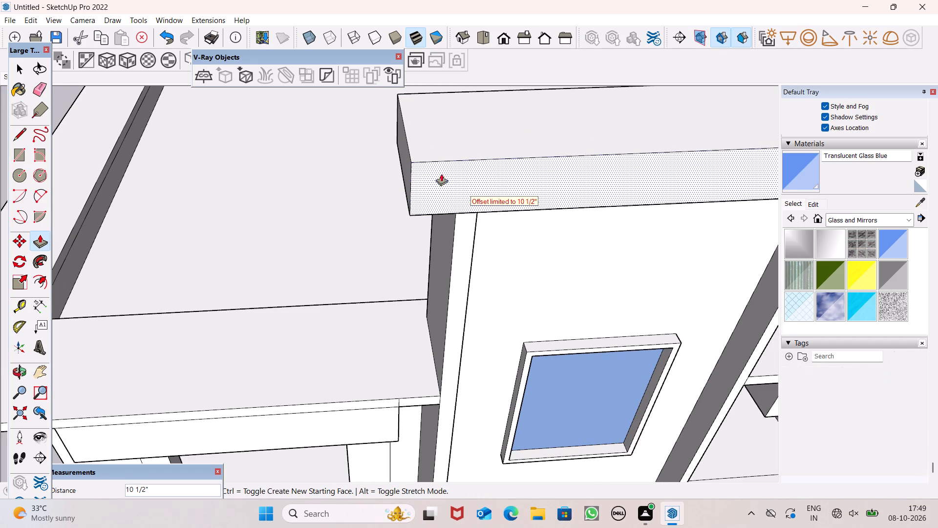
Extend the cap's right end outward past the side fin in two pulls of about 3 3/16" and 8 1/2".
scroll(395, 159, "down", 2)
scroll(363, 127, "down", 4)
middle_click_drag(607, 191, 254, 166)
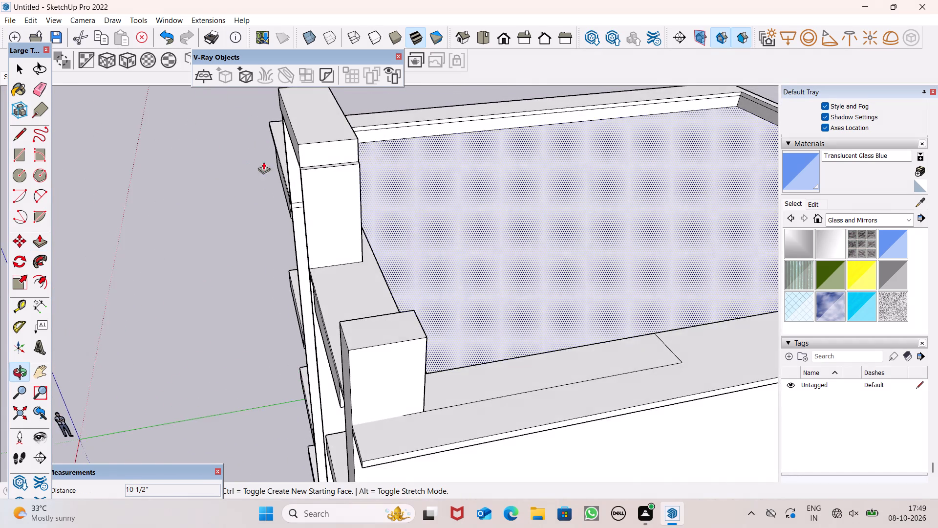
scroll(337, 161, "up", 7)
left_click_drag(336, 152, 340, 173)
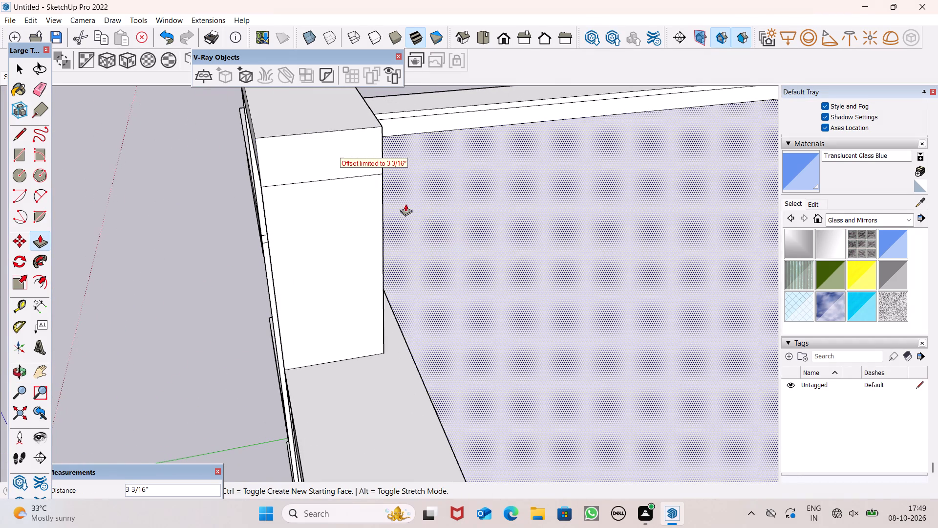
left_click_drag(326, 155, 330, 168)
Pull the cap's rear face out over the roof and its front face slightly further forward with Push/Pull.
middle_click_drag(458, 209, 273, 228)
scroll(271, 213, "up", 1)
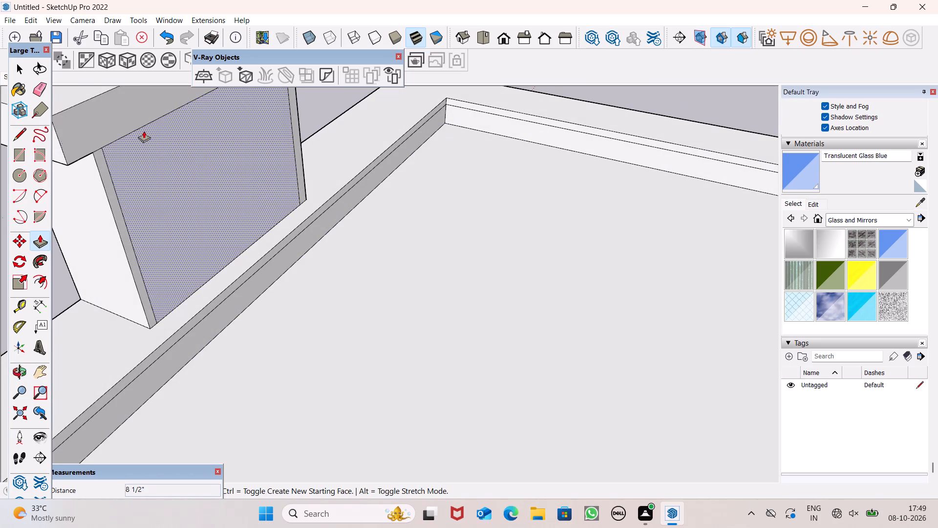
left_click_drag(100, 120, 124, 135)
scroll(242, 209, "down", 5)
middle_click_drag(282, 234, 674, 189)
left_click_drag(480, 141, 467, 151)
key("space")
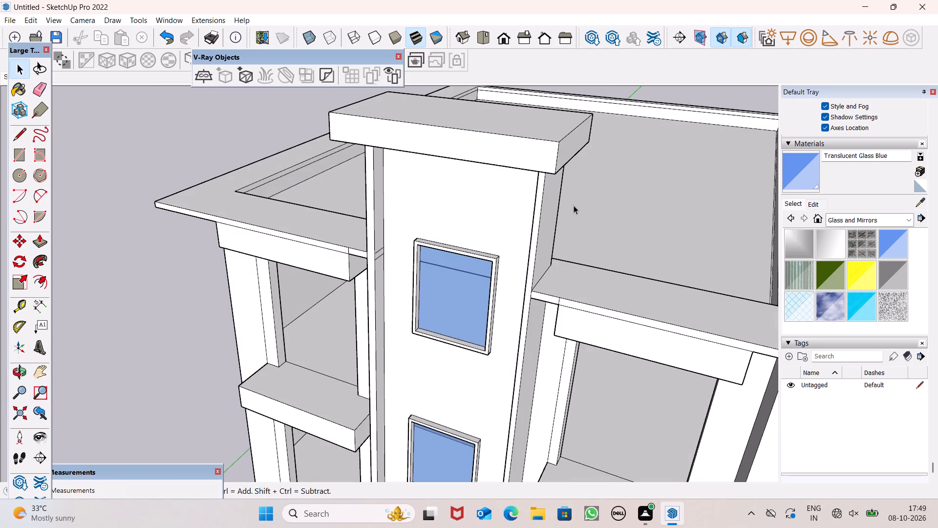
Examine the overhanging cap, the roof slab and the free-standing corner column from several angles and distances.
middle_click_drag(574, 204, 637, 149)
scroll(578, 167, "down", 7)
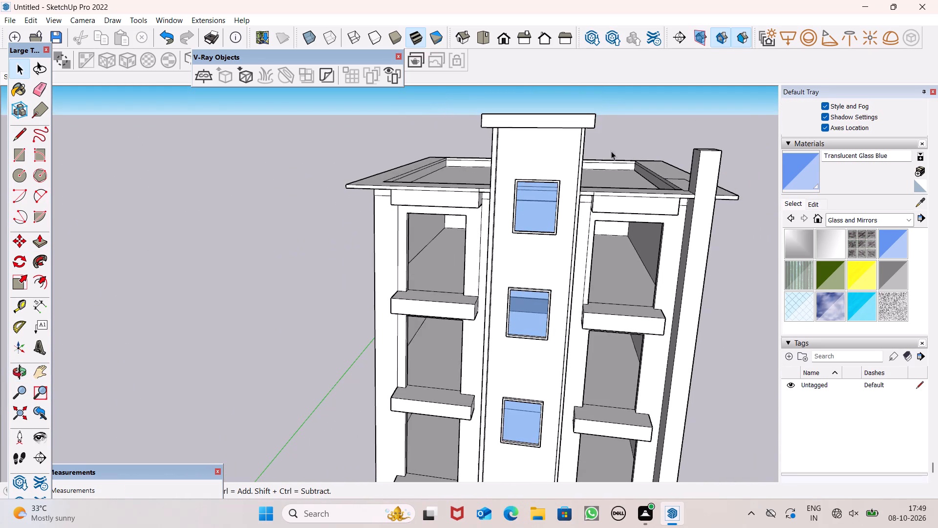
scroll(613, 160, "down", 1)
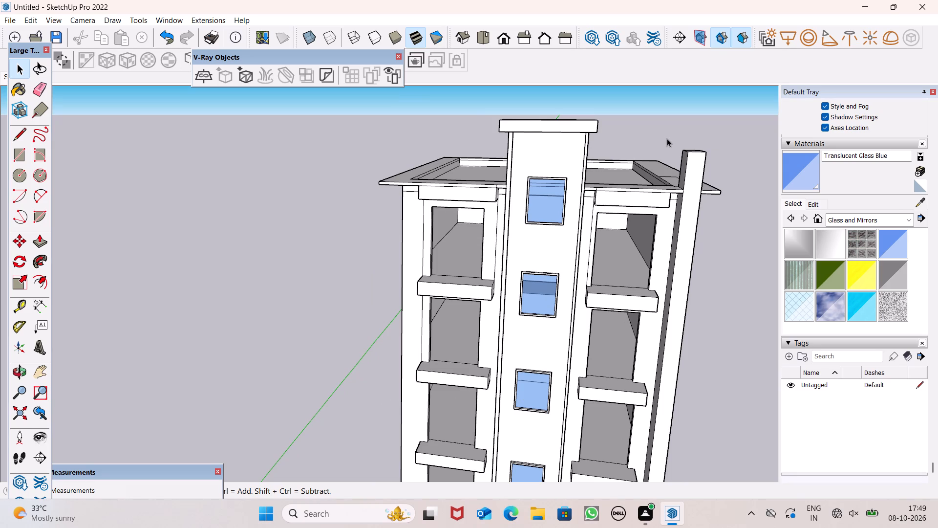
scroll(482, 74, "down", 4)
scroll(560, 113, "down", 4)
middle_click_drag(612, 140, 544, 168)
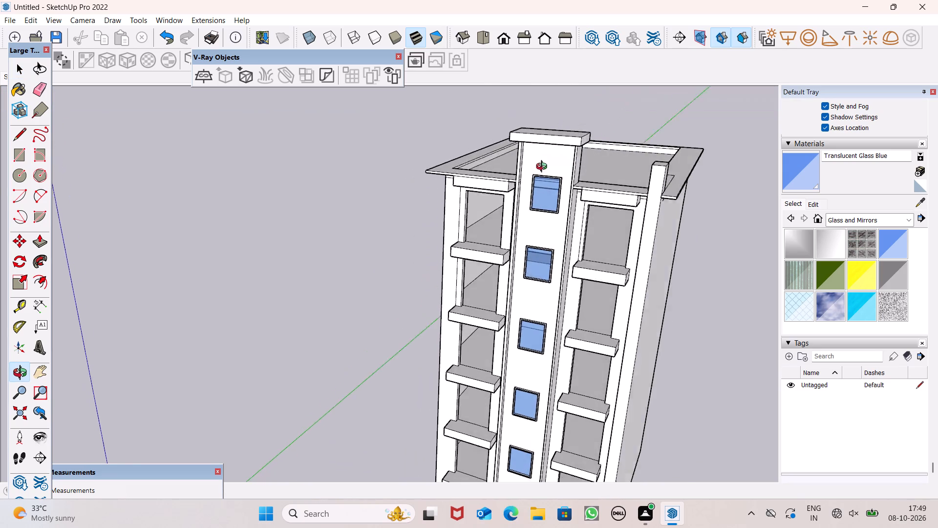
middle_click_drag(544, 168, 462, 166)
scroll(508, 110, "down", 4)
scroll(583, 149, "up", 4)
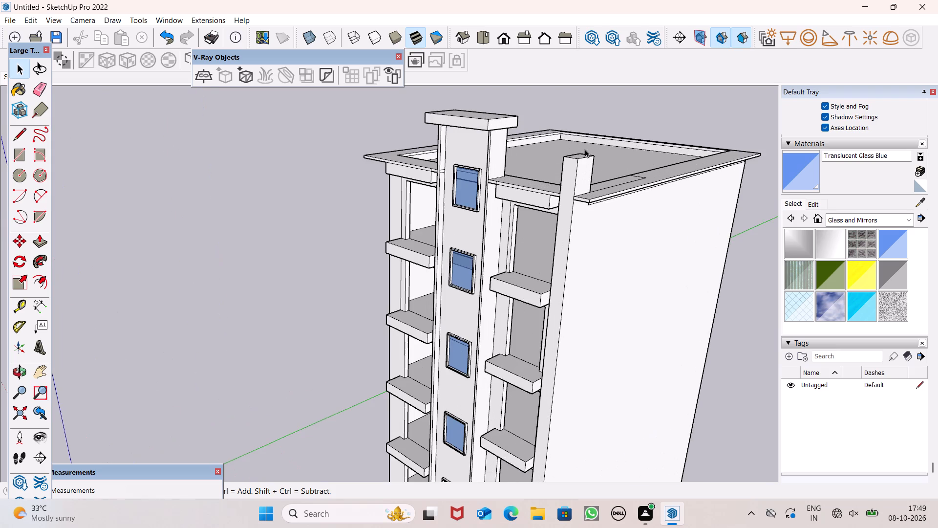
middle_click_drag(598, 155, 485, 256)
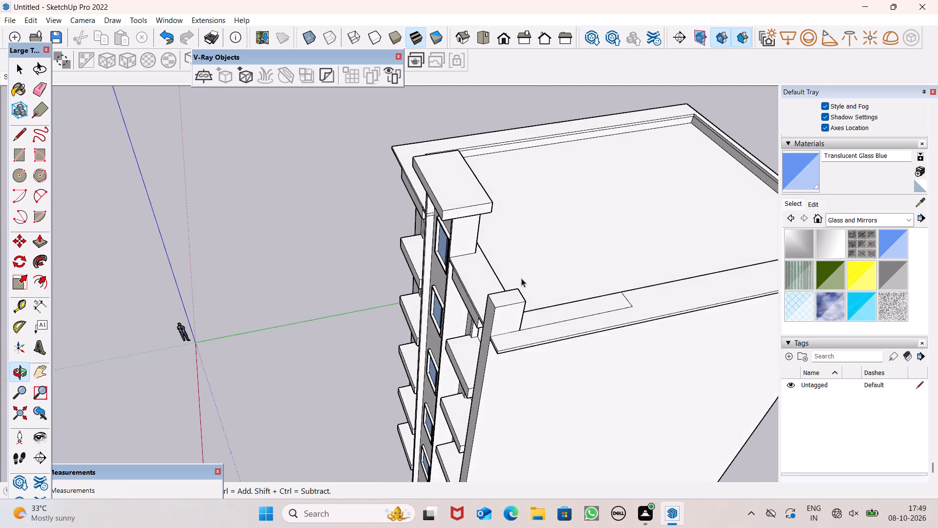
scroll(522, 281, "up", 6)
middle_click_drag(536, 287, 622, 209)
scroll(532, 221, "down", 1)
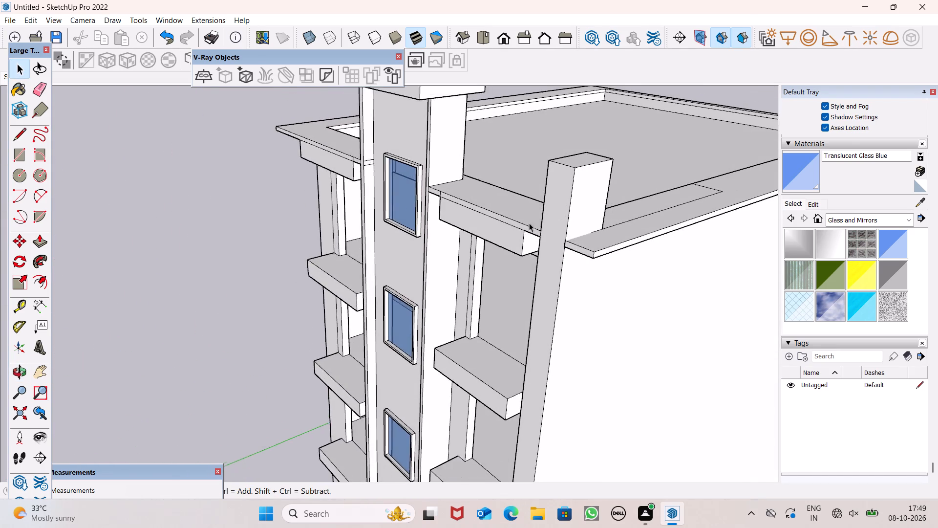
scroll(529, 223, "down", 6)
middle_click_drag(560, 223, 638, 165)
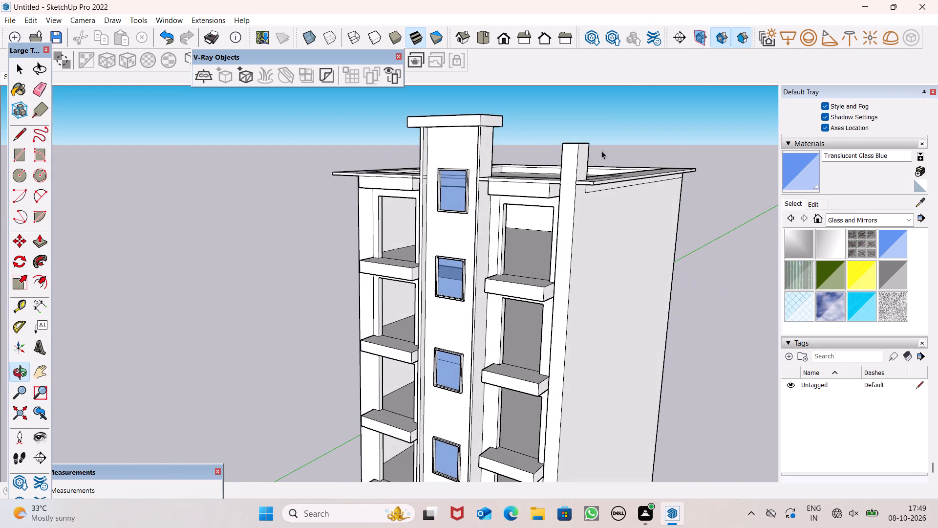
scroll(600, 142, "up", 5)
scroll(525, 187, "down", 5)
scroll(532, 151, "up", 7)
middle_click_drag(553, 196, 589, 178)
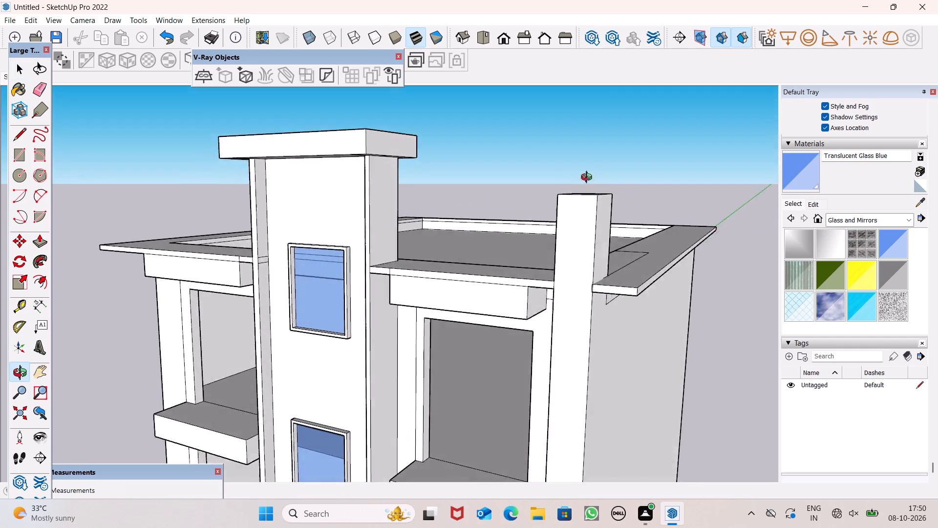
middle_click_drag(589, 178, 653, 157)
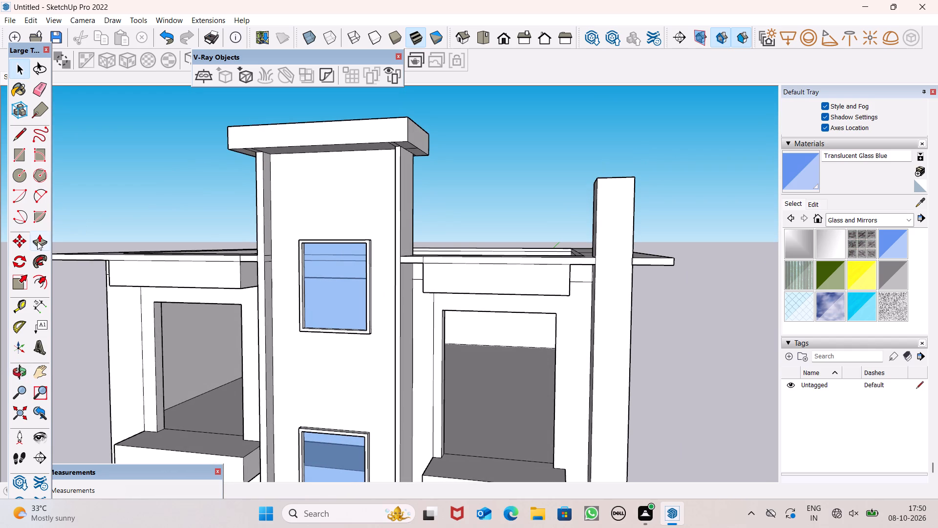
Raise the top face of the corner column beside the roof slab with Push/Pull.
left_click(37, 242)
middle_click_drag(490, 154, 480, 215)
scroll(563, 193, "up", 2)
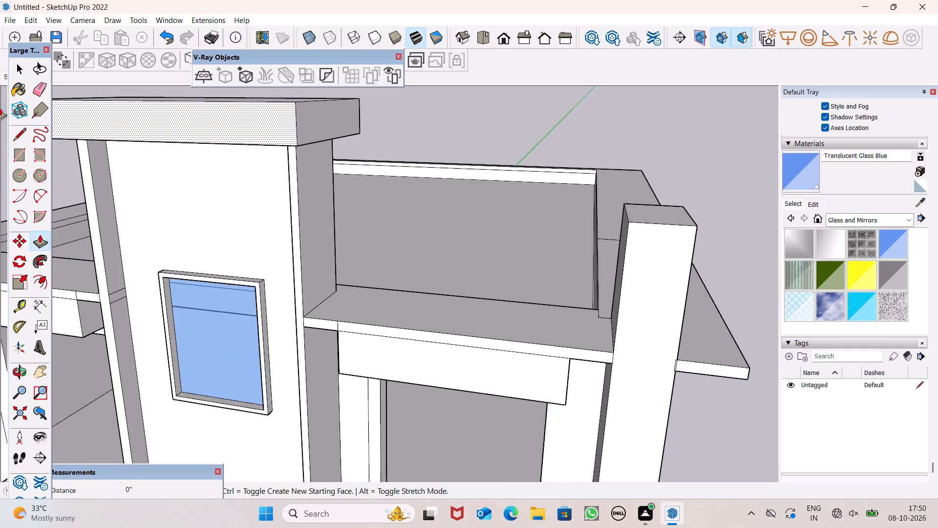
scroll(432, 204, "down", 7)
middle_click_drag(460, 251, 539, 242)
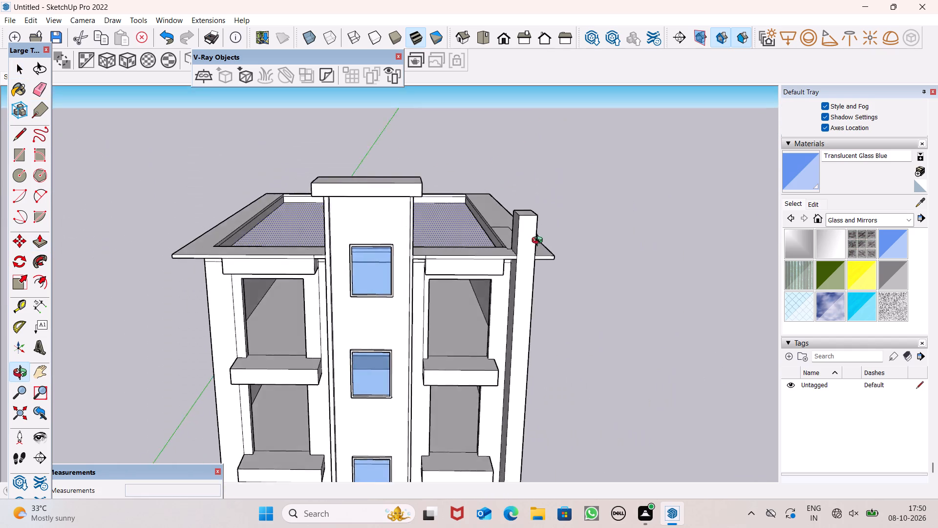
middle_click_drag(539, 242, 544, 240)
scroll(569, 190, "up", 7)
left_click_drag(490, 228, 491, 220)
middle_click_drag(497, 243, 503, 280)
scroll(494, 251, "up", 4)
scroll(494, 250, "down", 1)
scroll(494, 250, "up", 1)
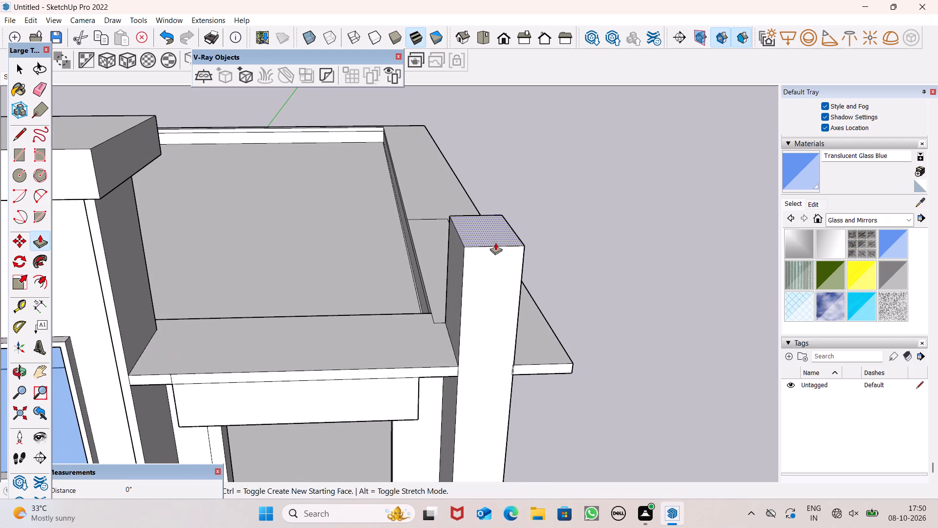
left_click_drag(486, 240, 479, 201)
key("space")
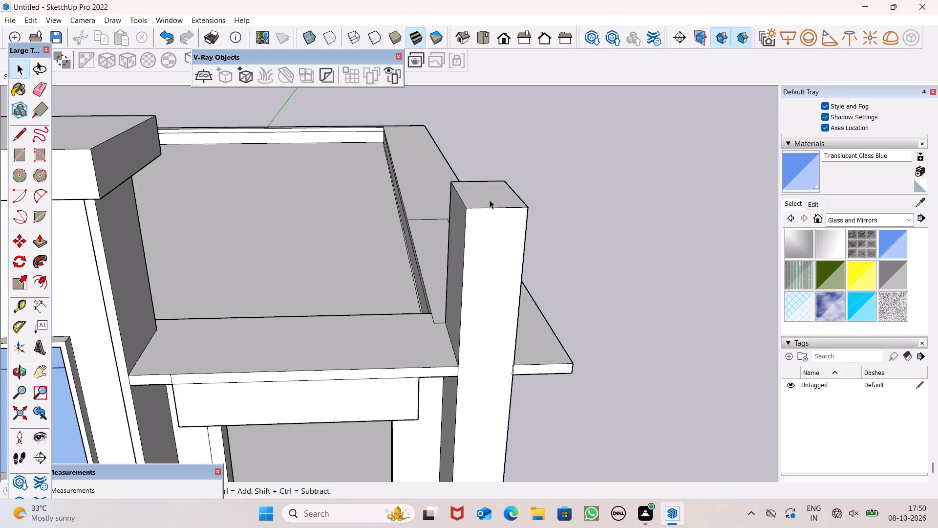
Draw a line about 2' 9 15/16" long across the corner column's inner side face, a short distance below its top.
middle_click_drag(499, 216, 532, 173)
scroll(499, 216, "up", 1)
scroll(526, 167, "down", 3)
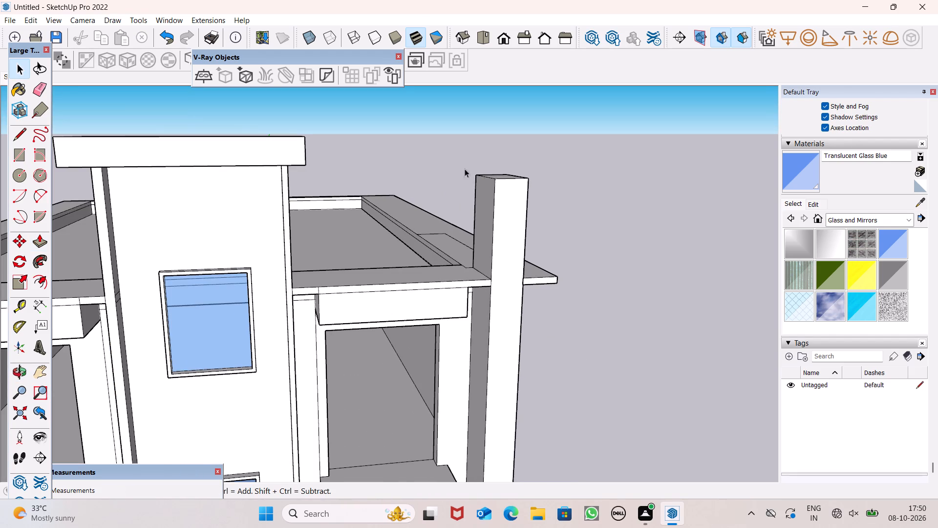
scroll(478, 168, "up", 3)
scroll(483, 172, "down", 1)
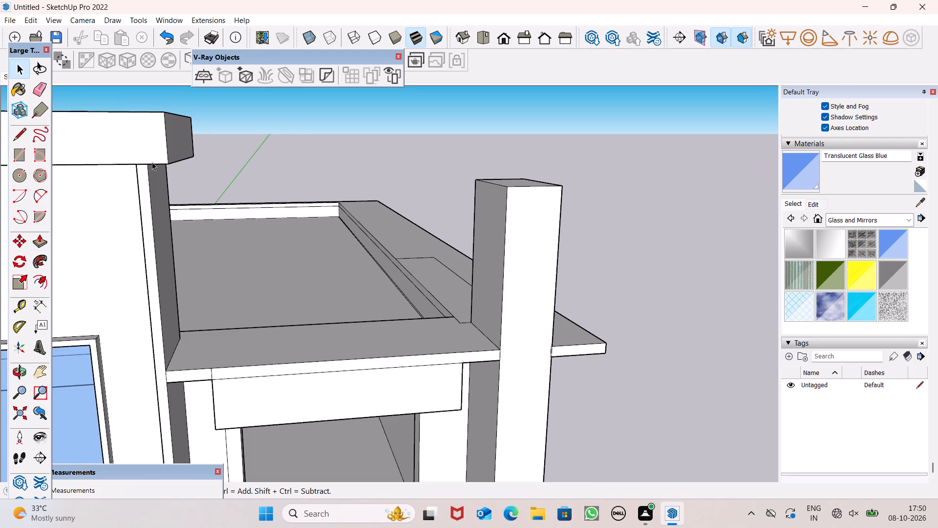
left_click(23, 129)
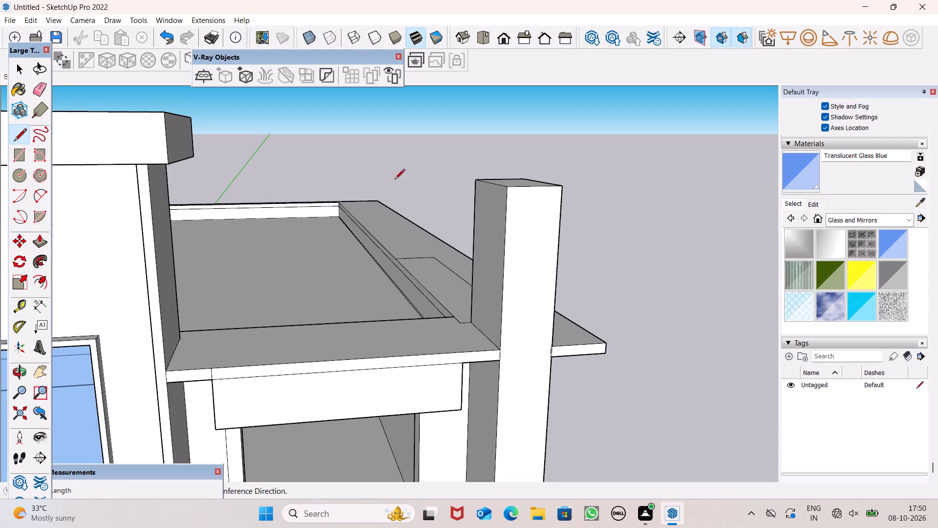
scroll(539, 216, "up", 3)
middle_click_drag(525, 220, 613, 231)
scroll(512, 197, "up", 6)
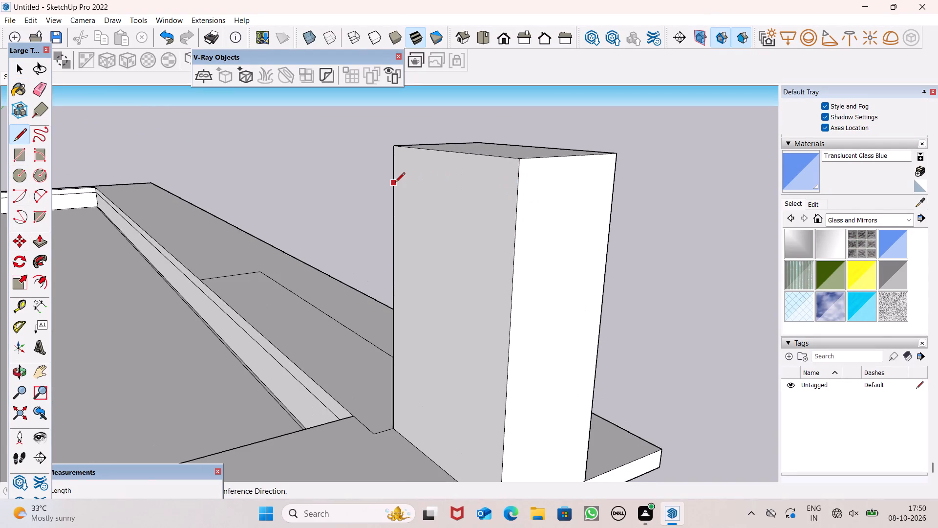
left_click(394, 184)
left_click(516, 211)
Extrude the column's upper side strip toward the central panel as a beam, about 5 7/16" and a further 7' 6 9/16".
scroll(511, 173, "down", 15)
scroll(545, 206, "up", 1)
middle_click_drag(543, 209, 526, 235)
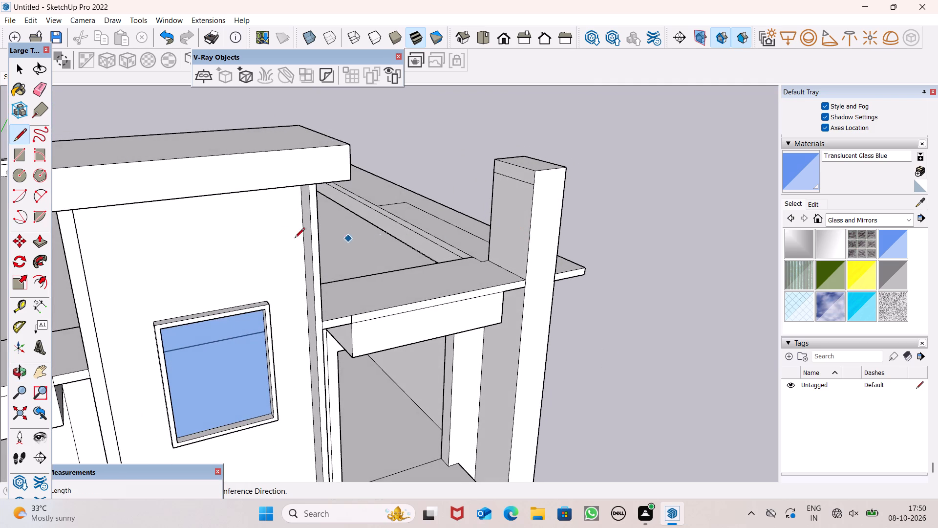
left_click(41, 244)
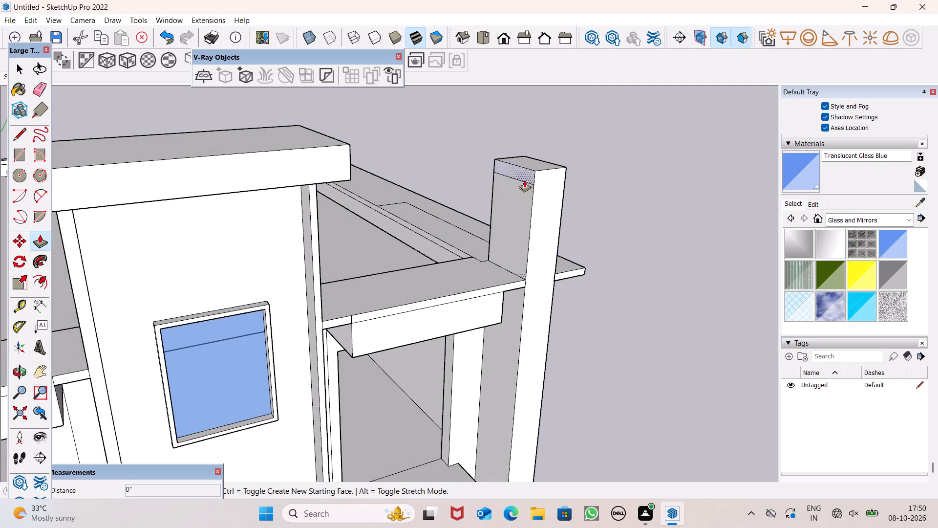
left_click_drag(526, 174, 399, 203)
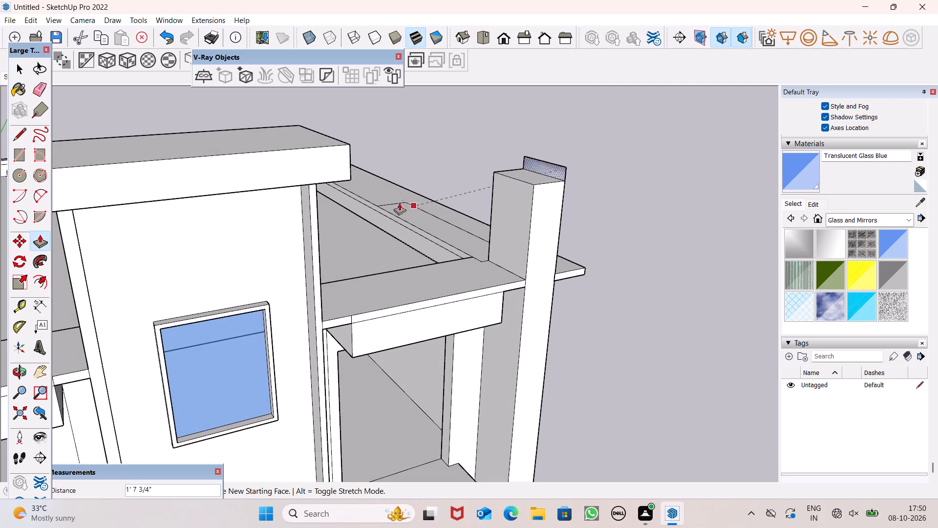
left_click_drag(399, 203, 345, 212)
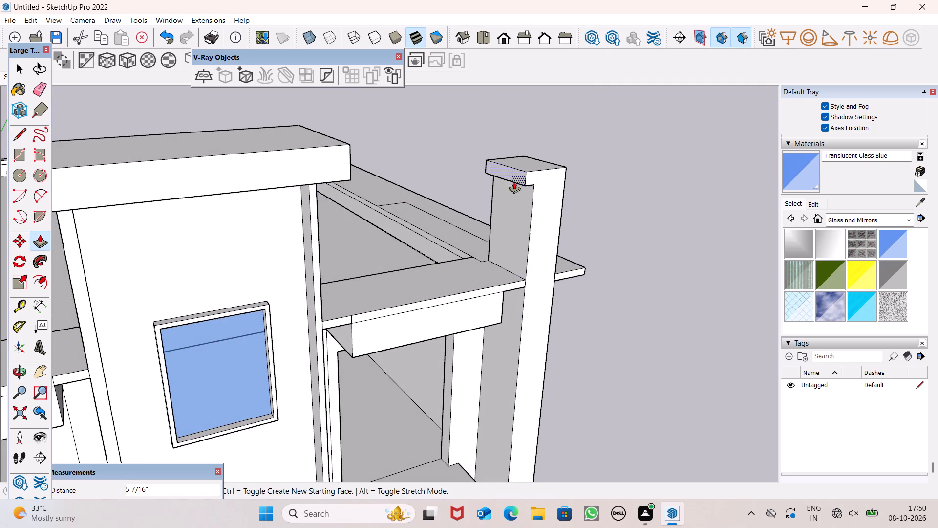
left_click_drag(512, 174, 351, 223)
Examine the new beam between the corner column and the central panel from above and from the front.
middle_click_drag(520, 247, 266, 299)
scroll(459, 220, "down", 3)
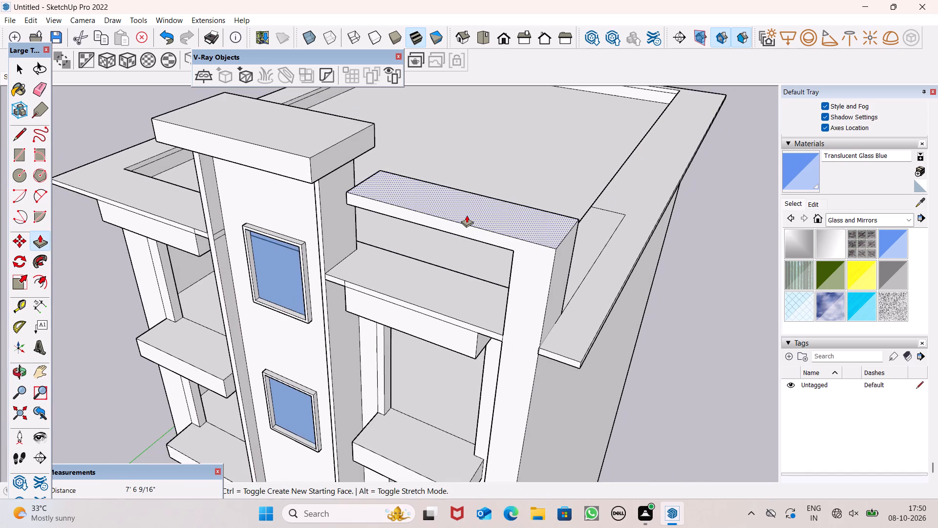
middle_click_drag(464, 215, 531, 82)
scroll(450, 103, "up", 4)
scroll(443, 110, "down", 1)
scroll(443, 110, "up", 1)
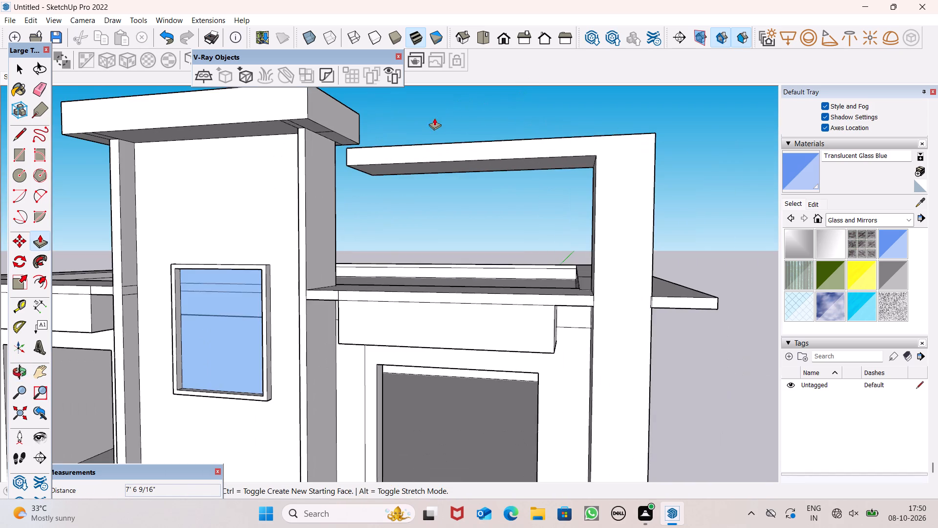
Extend the beam's free end about 1' 6 3/16" with Push/Pull until it meets the side of the central panel.
middle_click_drag(418, 143, 394, 222)
middle_click_drag(362, 294, 577, 233)
scroll(468, 300, "up", 6)
scroll(451, 280, "down", 4)
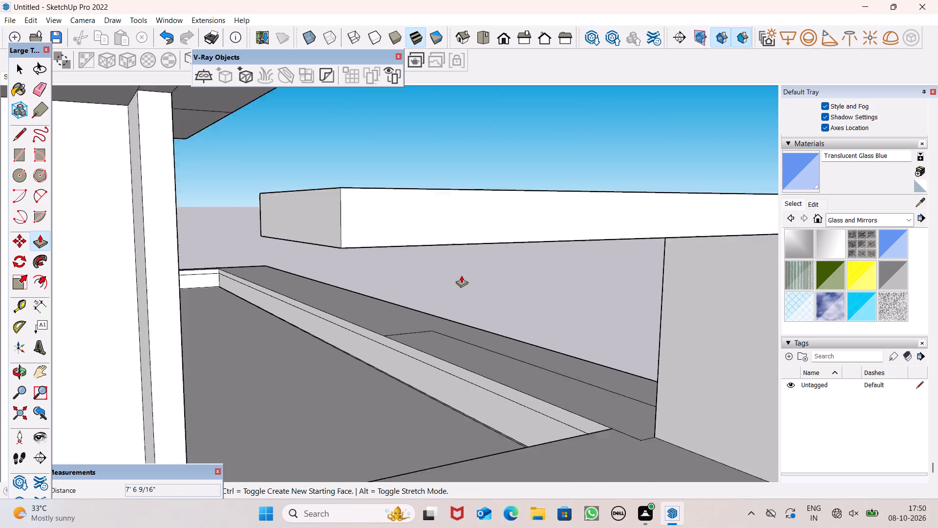
scroll(461, 275, "down", 1)
left_click_drag(363, 237, 279, 249)
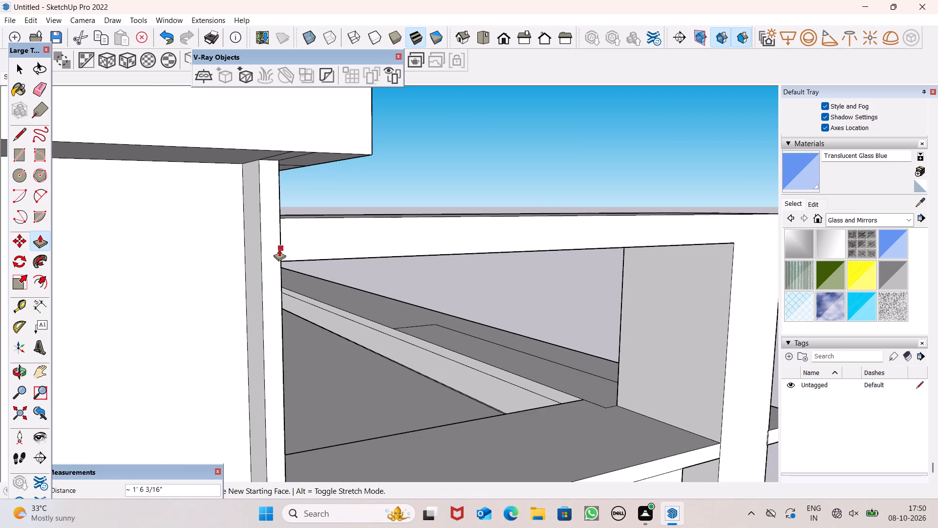
left_click_drag(279, 249, 278, 249)
Raise the beam's top face toward the central panel's cap with Push/Pull, by about 5 3/16" and a further 3 15/16".
middle_click_drag(372, 236, 293, 285)
left_click_drag(277, 257, 262, 251)
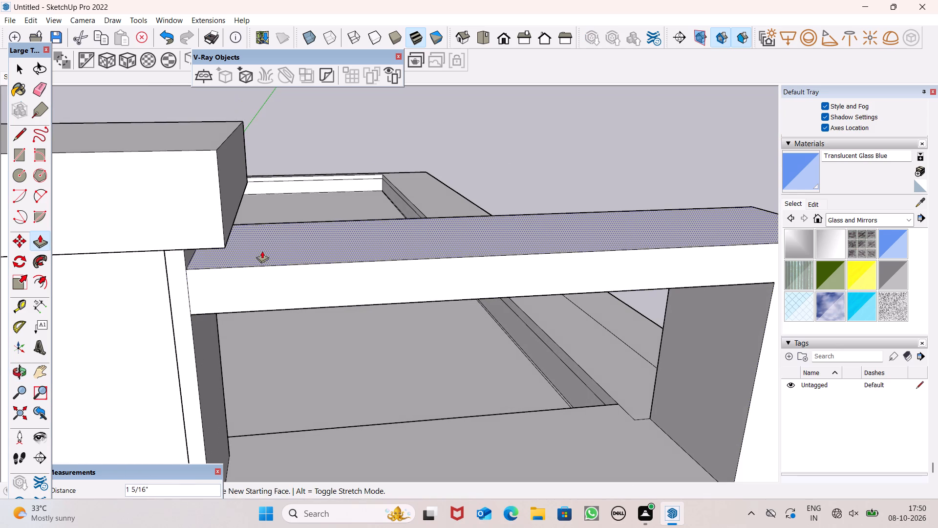
left_click_drag(262, 251, 250, 232)
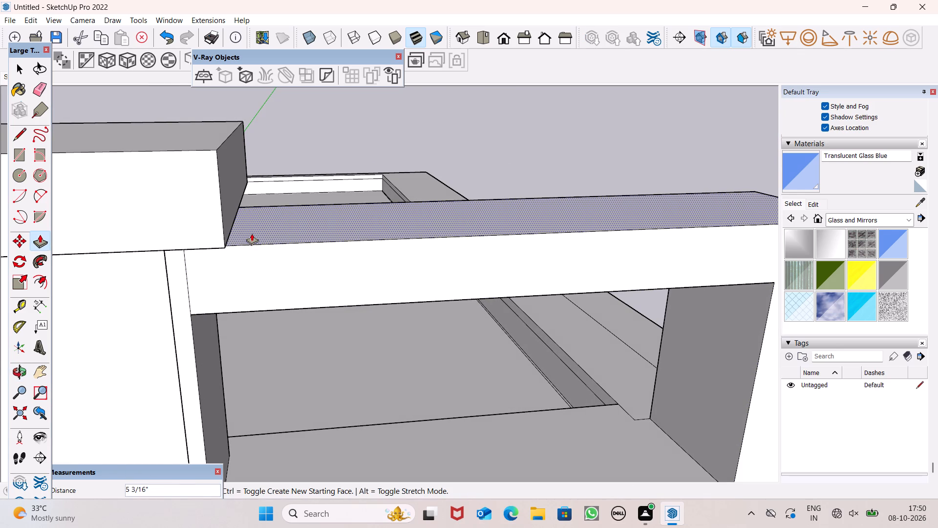
scroll(303, 270, "up", 1)
middle_click_drag(303, 270, 300, 244)
scroll(251, 198, "down", 1)
scroll(251, 198, "up", 1)
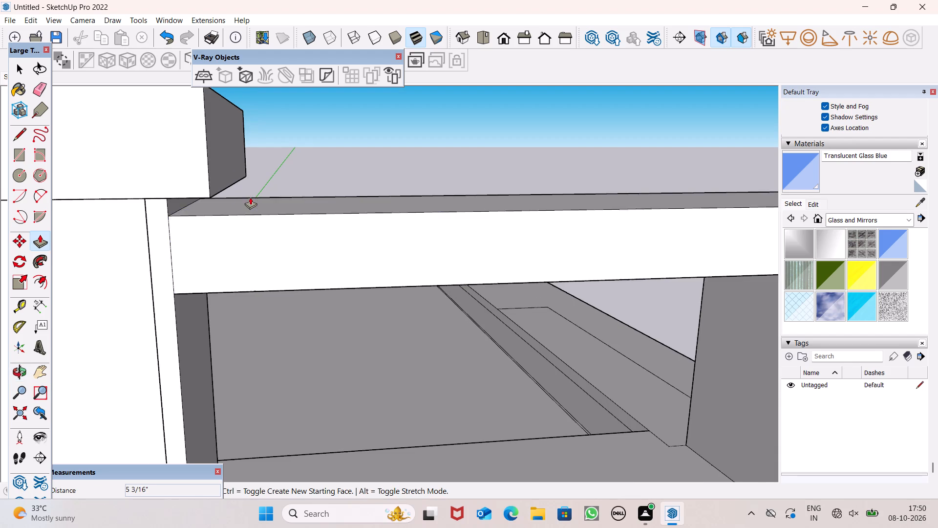
scroll(250, 197, "up", 2)
middle_click_drag(251, 208, 248, 179)
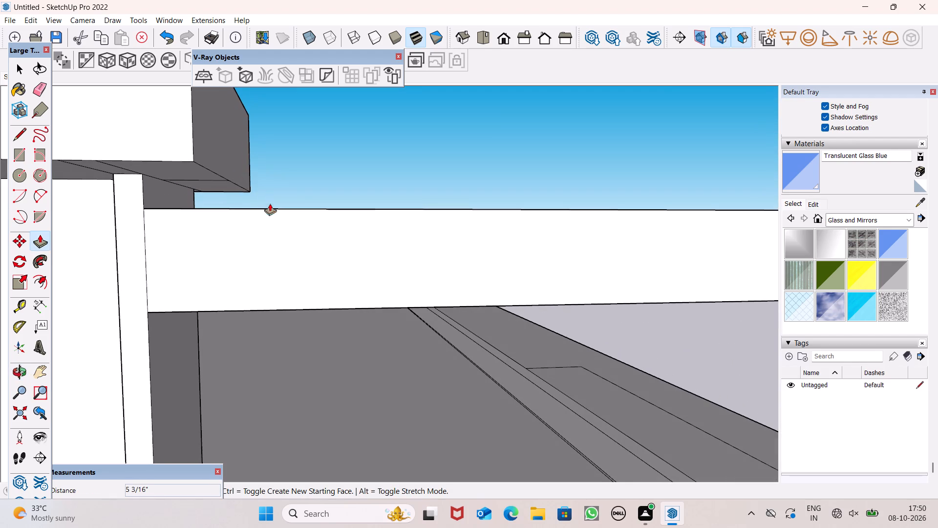
middle_click_drag(270, 203, 172, 244)
left_click_drag(259, 203, 247, 182)
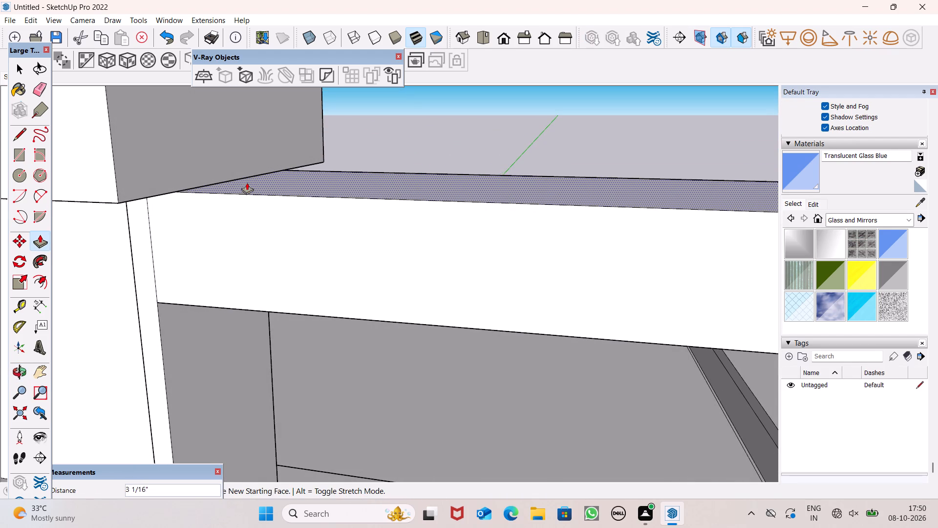
left_click_drag(247, 182, 246, 178)
Push the beam's underside up about 1' 1/8" to make the beam slimmer.
scroll(290, 217, "down", 1)
middle_click_drag(331, 269, 390, 187)
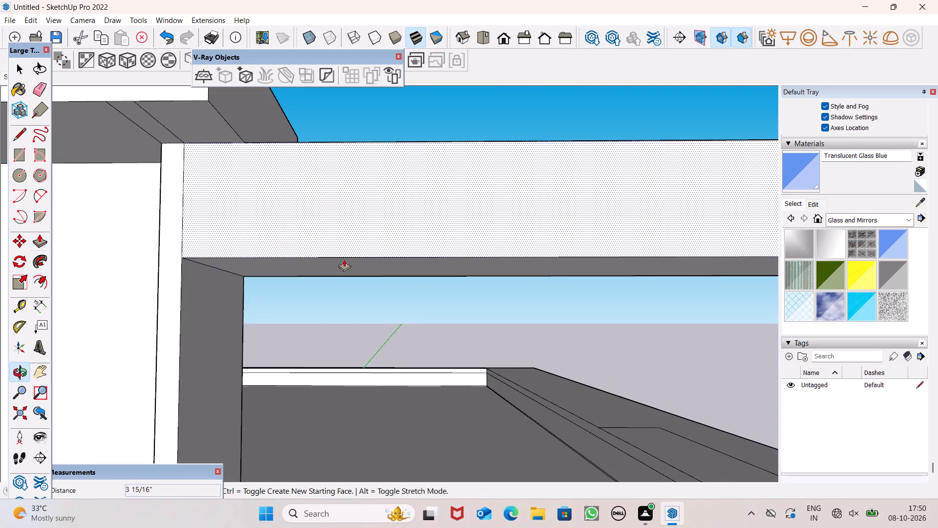
left_click_drag(347, 262, 335, 184)
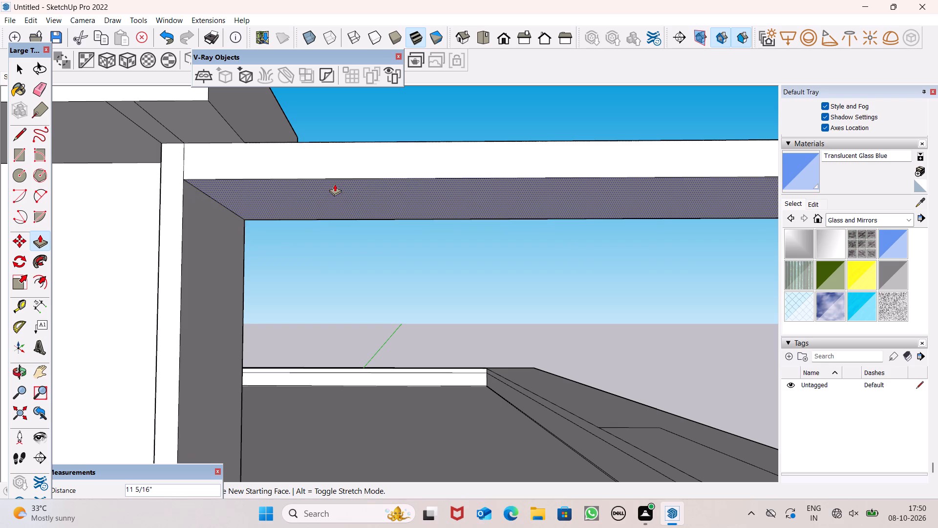
left_click_drag(335, 184, 337, 180)
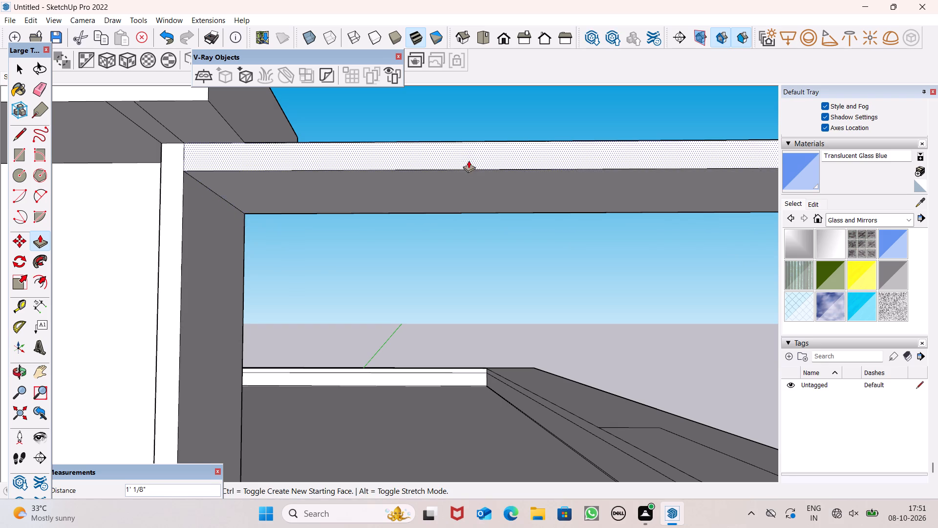
Push the column's inner side face outward about 6 13/16" above the roof slab, and align the face below the slab with it.
scroll(533, 112, "down", 7)
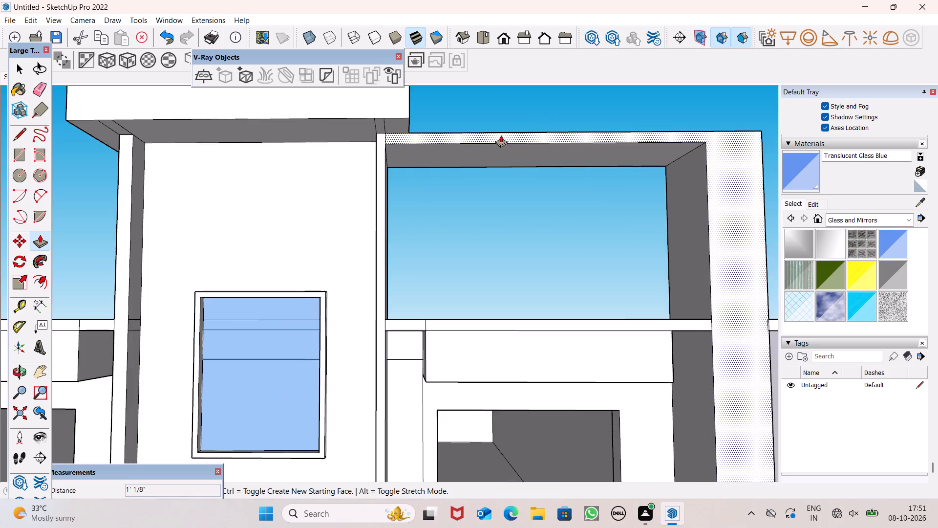
scroll(501, 135, "down", 3)
scroll(575, 148, "down", 3)
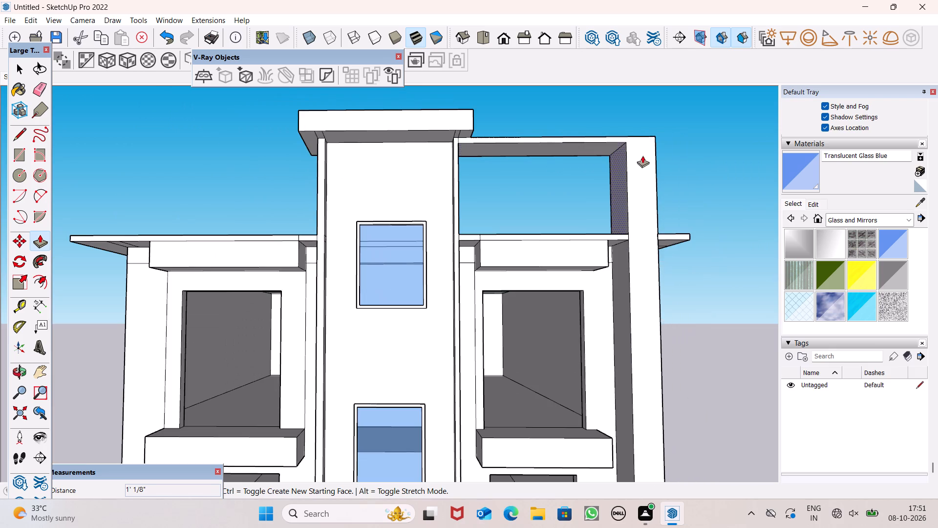
scroll(625, 149, "down", 2)
middle_click_drag(635, 170, 634, 194)
scroll(578, 143, "down", 1)
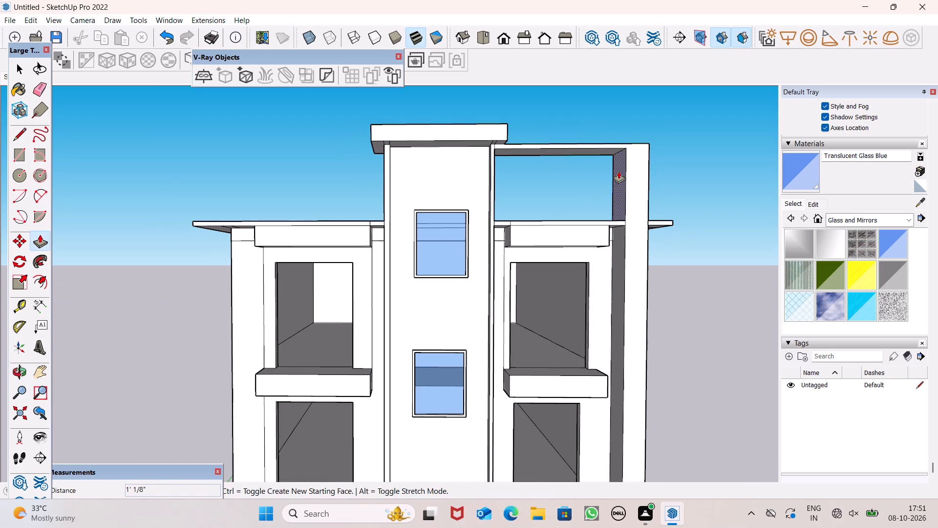
left_click_drag(615, 171, 622, 174)
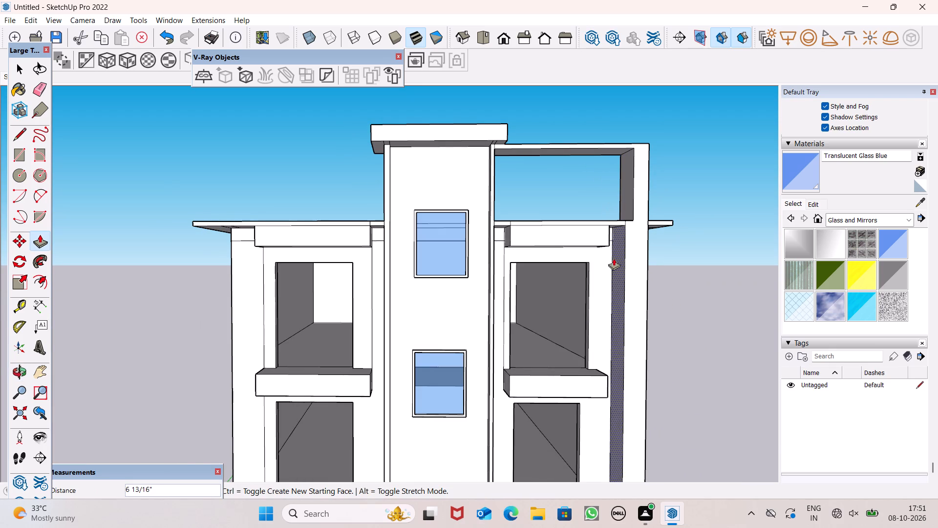
left_click_drag(616, 258, 629, 224)
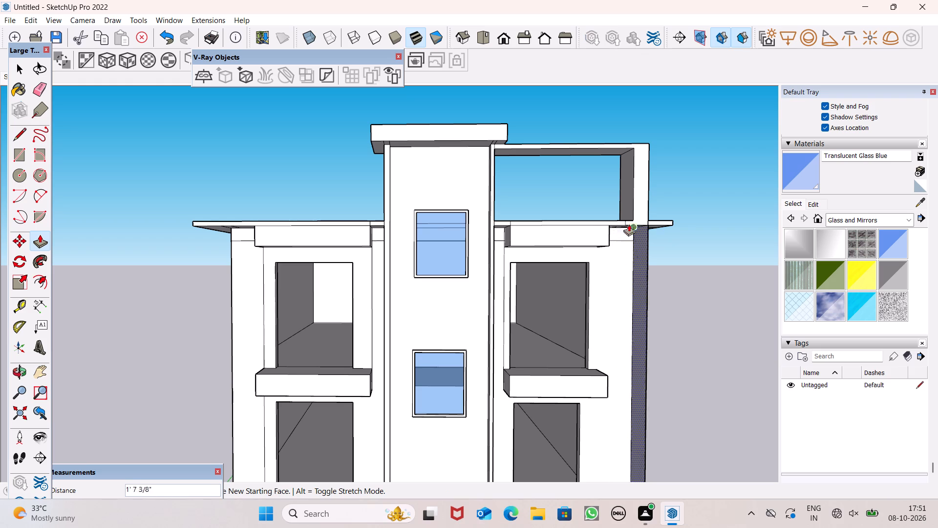
left_click_drag(629, 224, 625, 211)
Pull the shared rear face of the beam and corner column about 3 1/8" toward the roof.
scroll(640, 174, "down", 4)
scroll(590, 155, "down", 2)
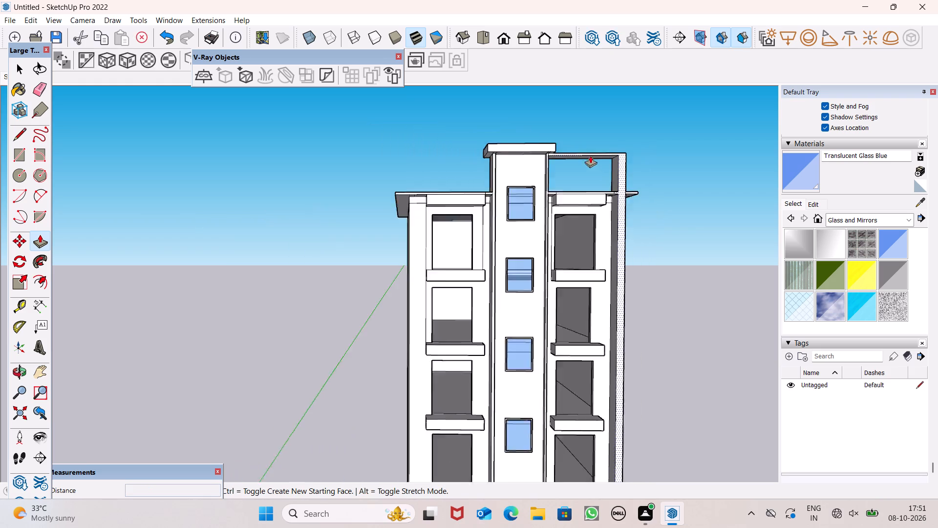
scroll(590, 155, "down", 7)
key("space")
scroll(664, 196, "down", 2)
middle_click_drag(663, 190, 566, 370)
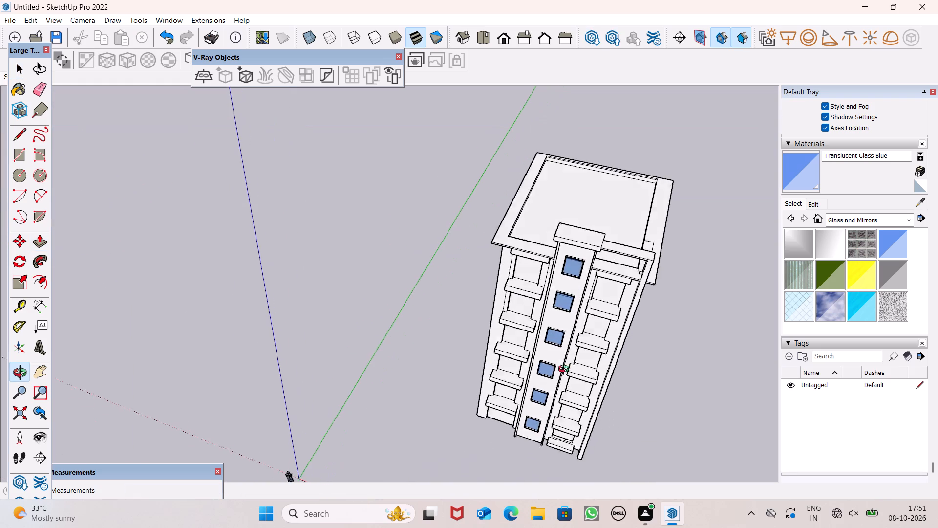
middle_click_drag(566, 370, 565, 368)
scroll(629, 280, "up", 1)
scroll(656, 249, "down", 1)
scroll(656, 249, "up", 6)
middle_click_drag(669, 259, 393, 265)
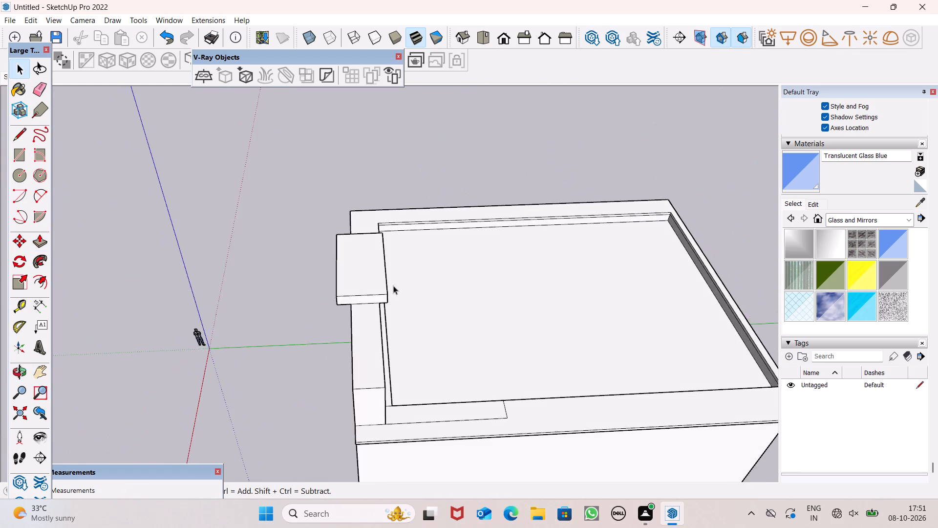
scroll(406, 309, "up", 5)
middle_click_drag(415, 330, 293, 291)
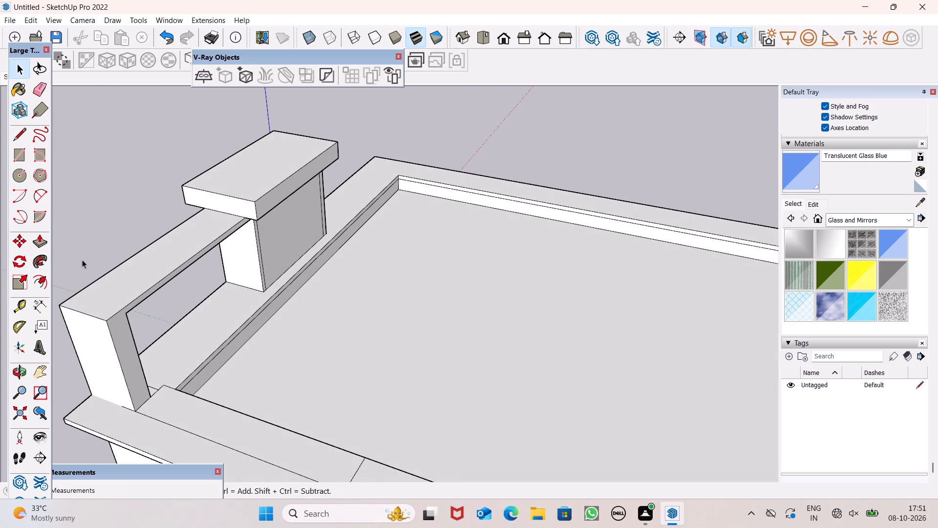
left_click(35, 245)
scroll(125, 282, "up", 5)
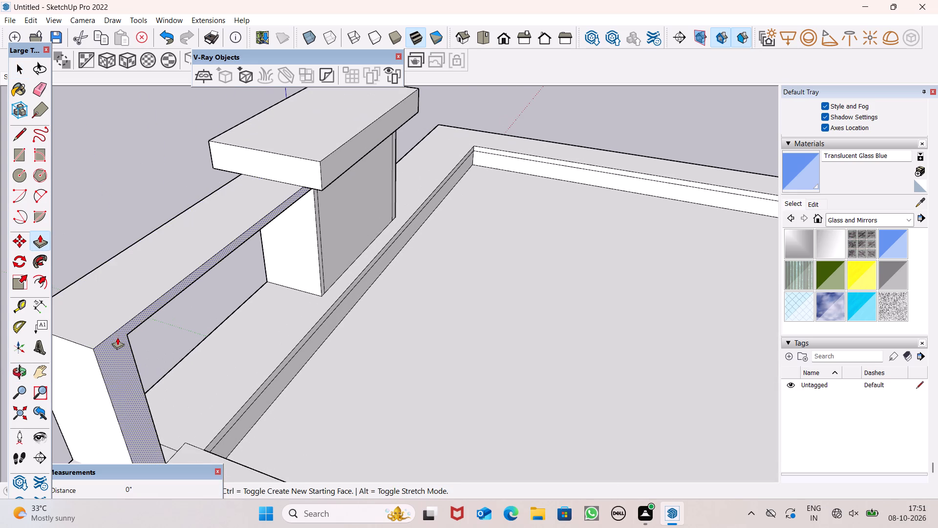
left_click_drag(117, 337, 122, 347)
Erase the long stray line running along the roof slab from the corner column's base, and undo the extra erasure beside the column.
scroll(240, 267, "down", 5)
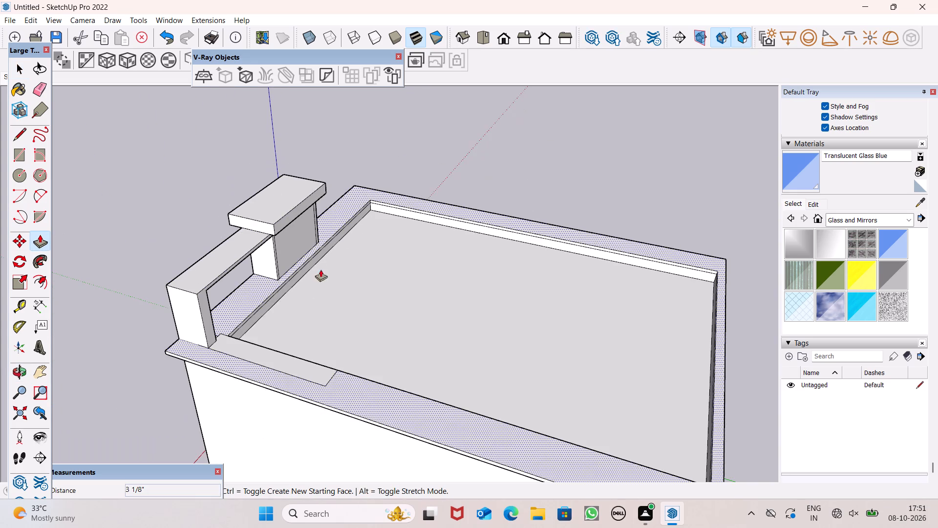
middle_click_drag(287, 283, 304, 315)
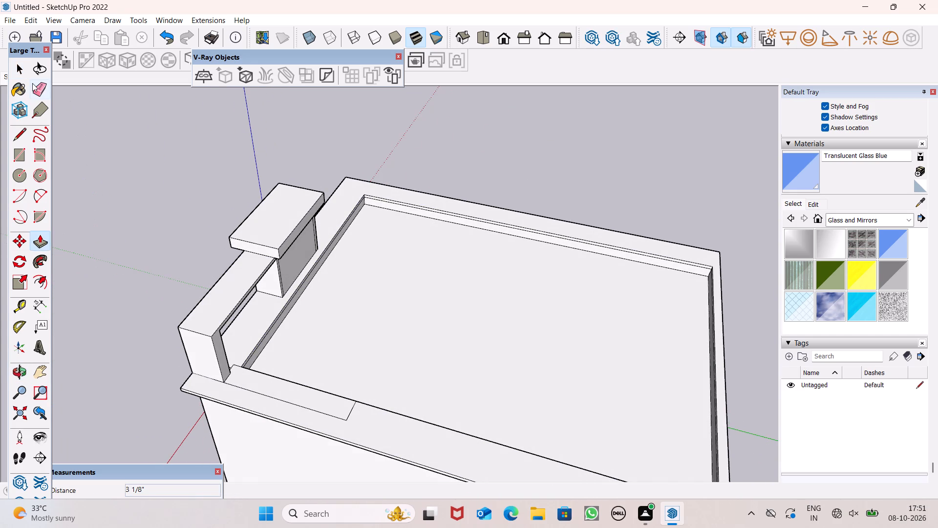
left_click(43, 85)
scroll(216, 414, "up", 10)
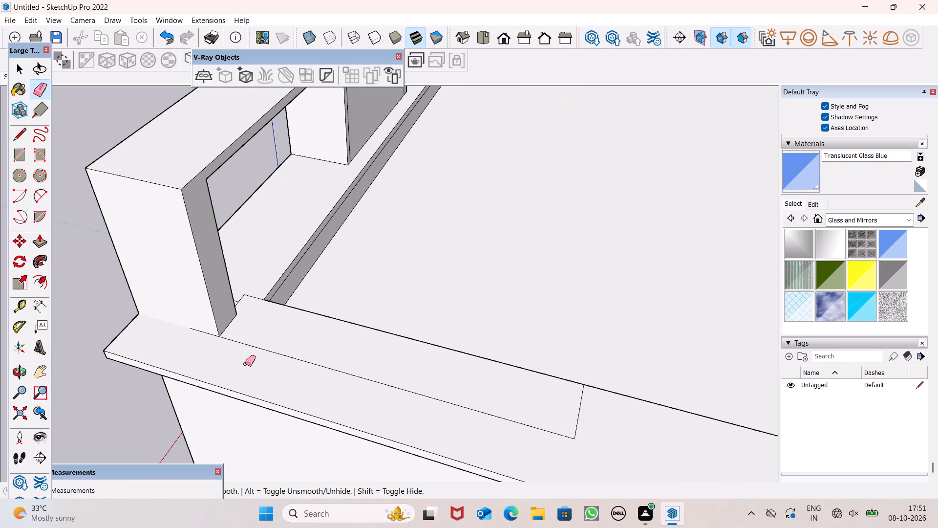
left_click_drag(260, 346, 264, 342)
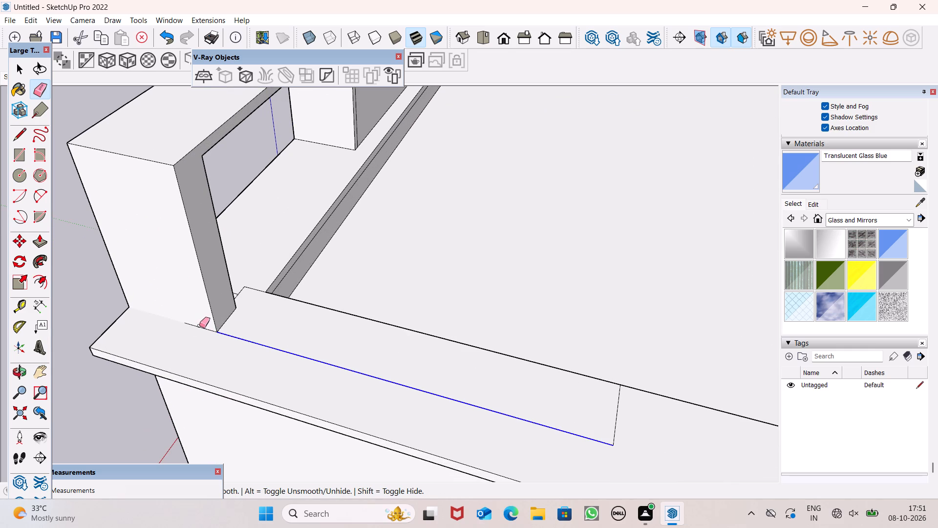
left_click(199, 326)
key("ctrl+z")
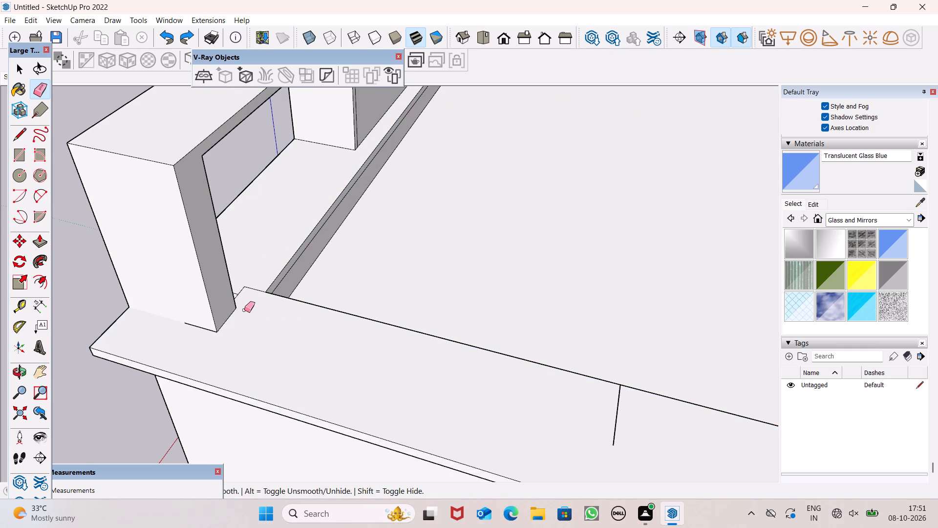
Erase the short stray edges behind the corner column and the leftover cross line on the roof slab.
scroll(251, 298, "up", 6)
middle_click_drag(254, 294, 132, 309)
scroll(240, 231, "up", 3)
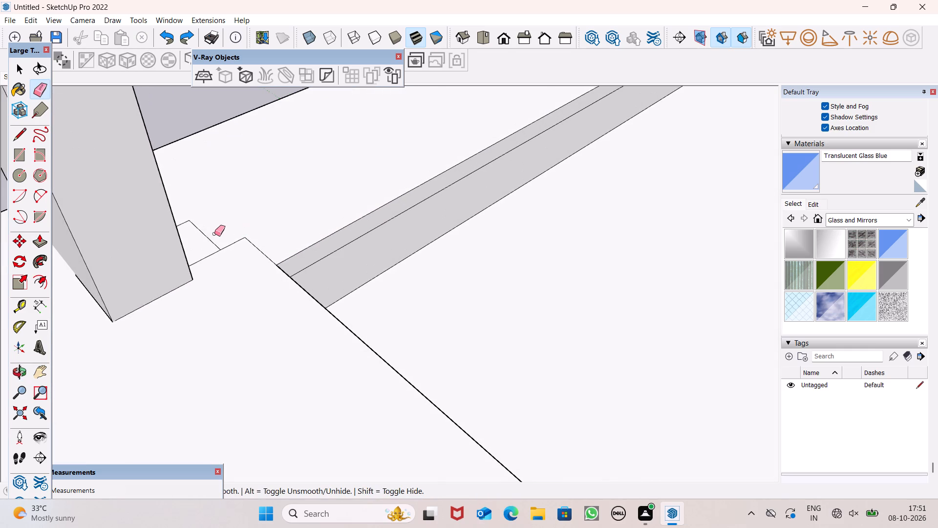
left_click_drag(214, 234, 203, 248)
left_click_drag(211, 248, 217, 254)
left_click_drag(242, 241, 243, 246)
left_click_drag(257, 236, 250, 242)
left_click_drag(241, 240, 238, 245)
middle_click_drag(231, 277, 399, 257)
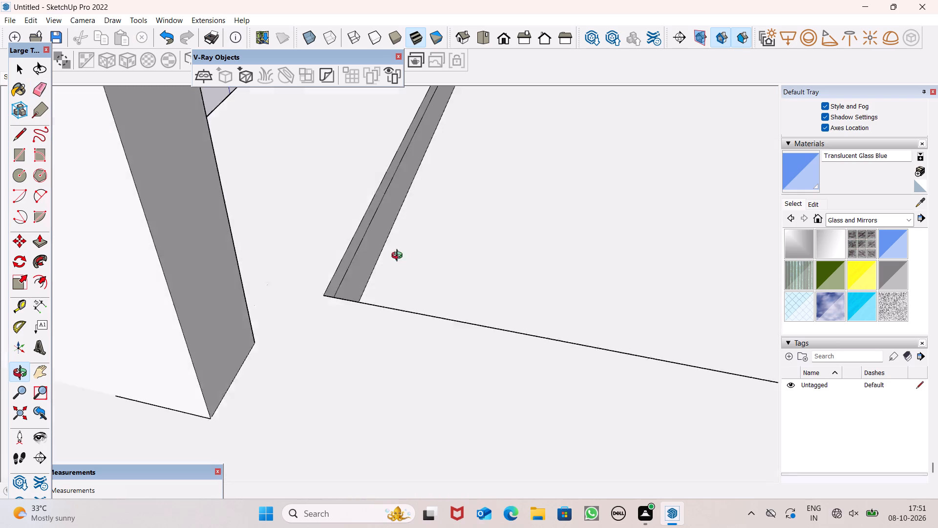
middle_click_drag(399, 257, 398, 258)
scroll(386, 244, "down", 5)
scroll(288, 269, "up", 1)
scroll(287, 269, "down", 5)
scroll(244, 268, "down", 4)
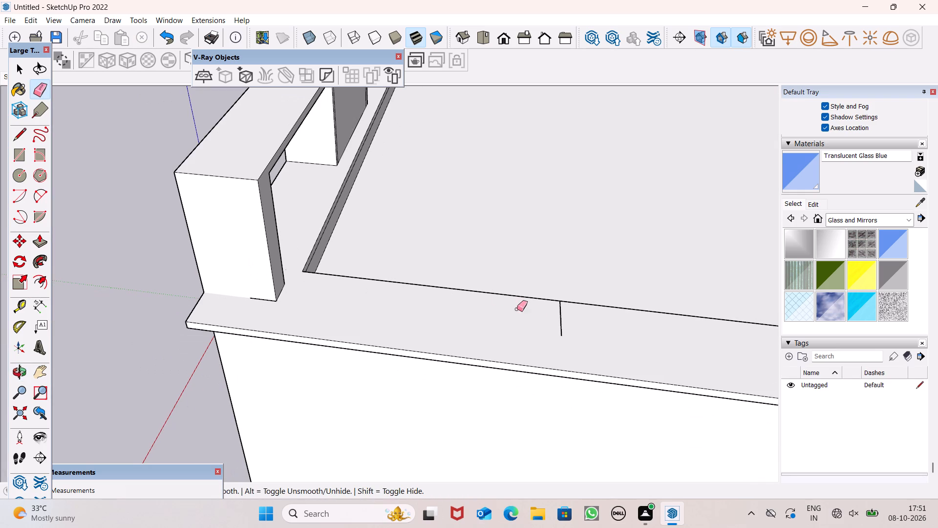
left_click_drag(554, 322, 564, 323)
key("space")
Pull the shared rear face of the beam and corner column slightly further toward the roof's inner edge.
scroll(441, 282, "down", 6)
middle_click_drag(434, 293, 442, 306)
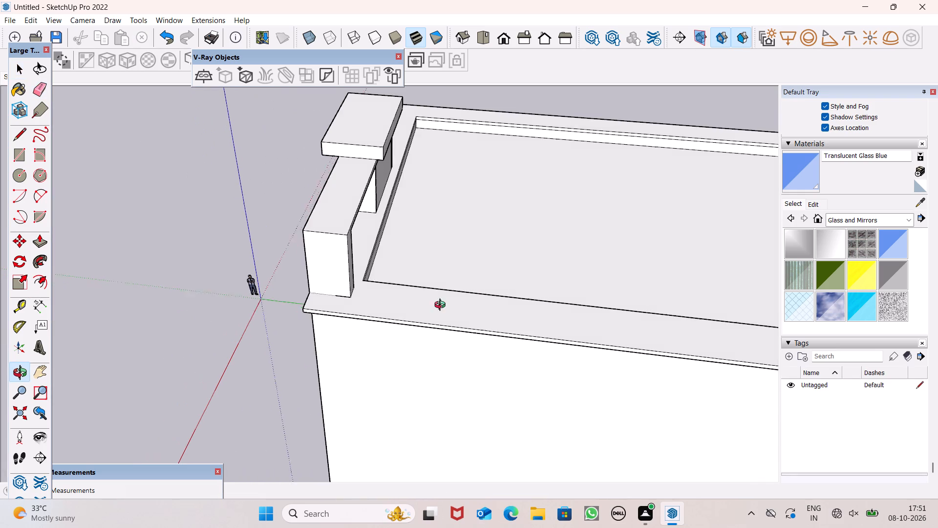
middle_click_drag(442, 306, 498, 376)
scroll(420, 325, "down", 1)
scroll(420, 325, "up", 5)
middle_click_drag(442, 338, 373, 354)
scroll(373, 354, "up", 1)
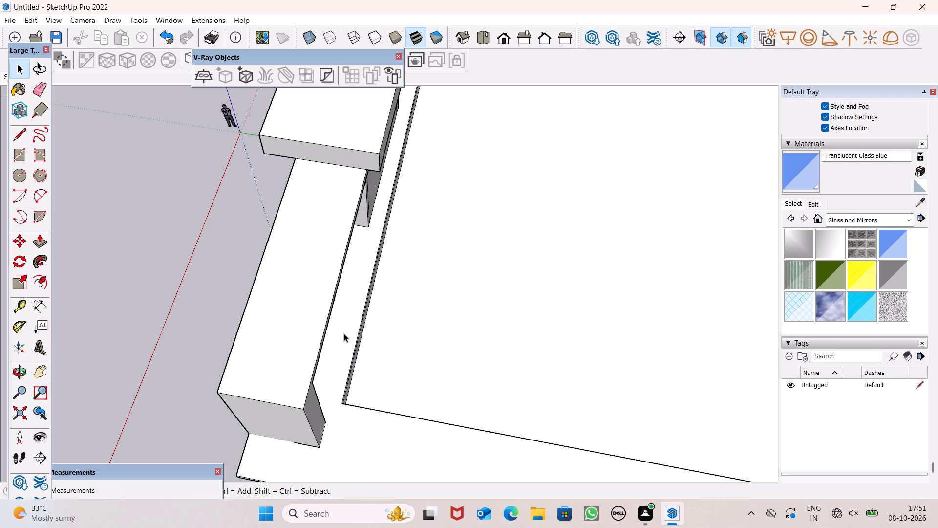
middle_click_drag(335, 329, 360, 325)
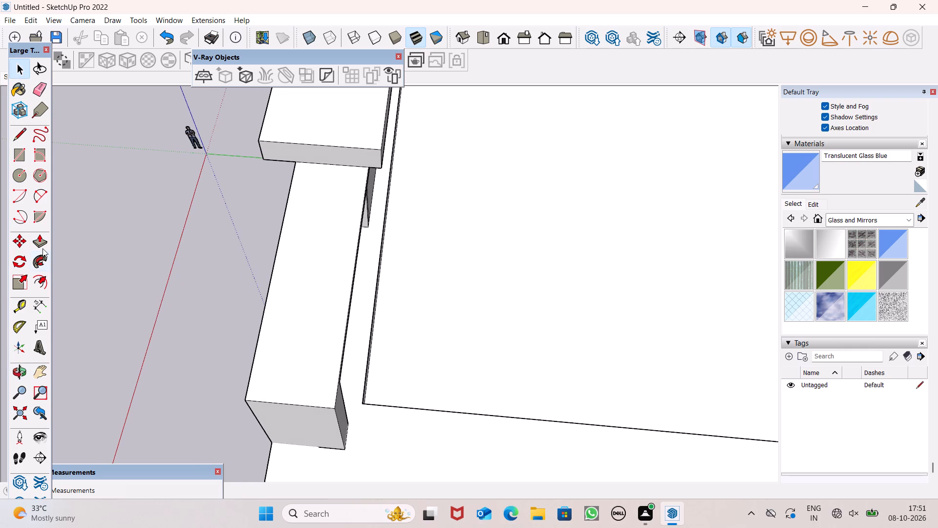
left_click_drag(42, 248, 48, 248)
middle_click_drag(314, 400, 264, 372)
scroll(264, 371, "up", 1)
left_click_drag(303, 377, 305, 378)
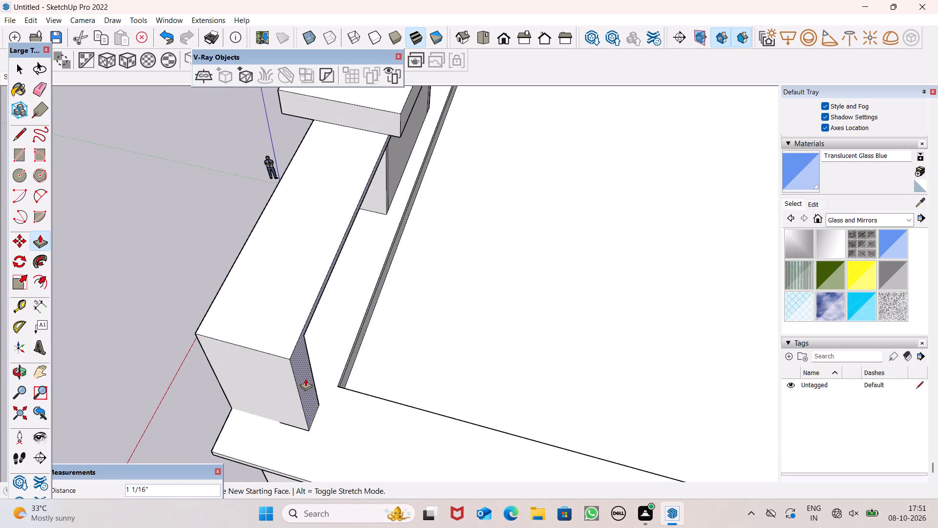
left_click_drag(305, 378, 313, 382)
key("space")
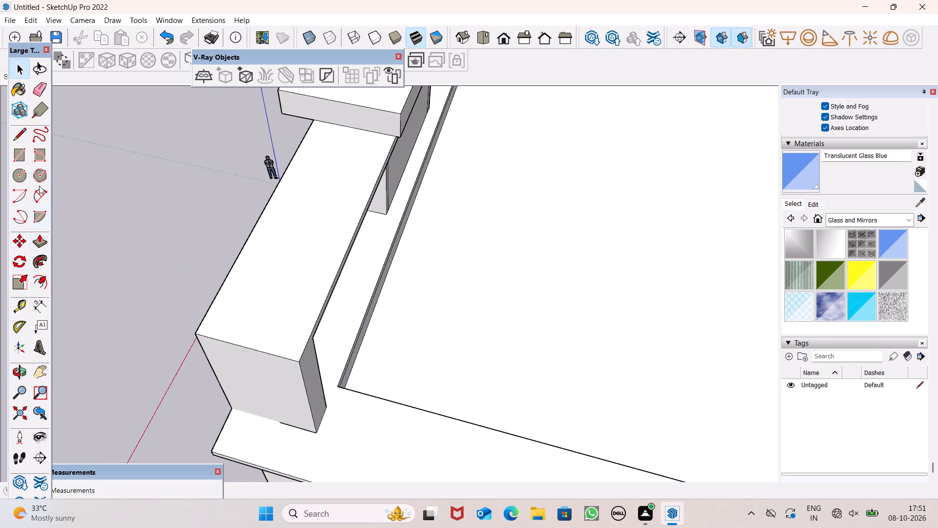
Draw a narrow rectangle about 2' 5 7/16" by 8 1/16" on the beam's top face, beside the central panel's cap.
left_click(21, 156)
middle_click_drag(485, 334, 852, 370)
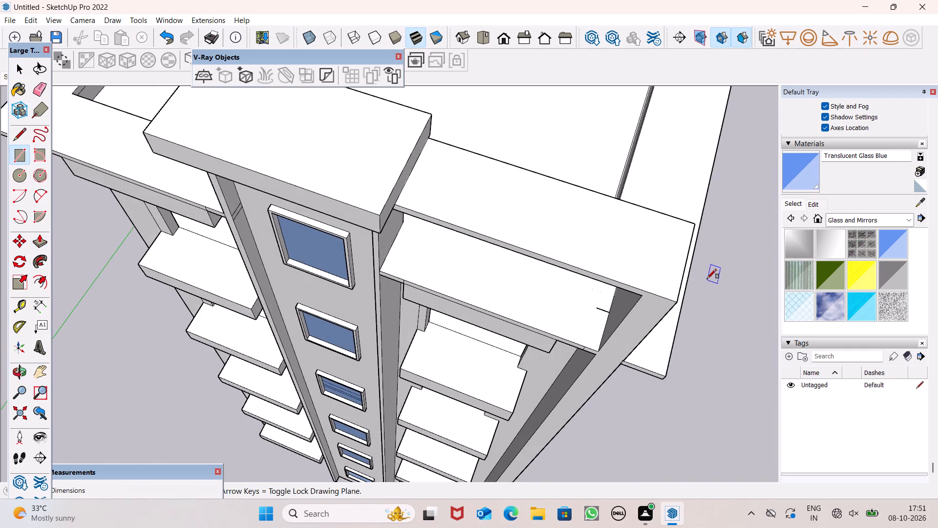
scroll(677, 275, "up", 1)
middle_click_drag(673, 320, 838, 309)
scroll(654, 262, "down", 4)
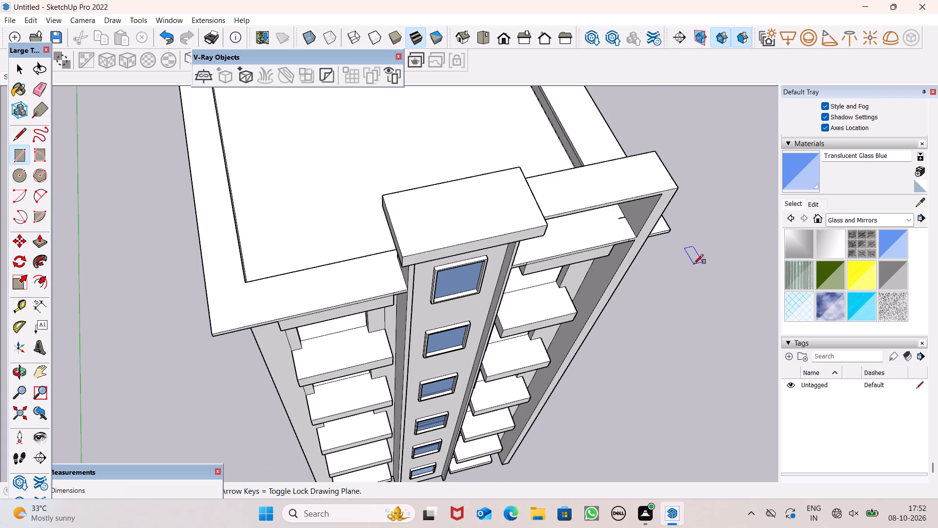
scroll(634, 191, "down", 1)
scroll(730, 213, "up", 1)
middle_click_drag(698, 224, 578, 202)
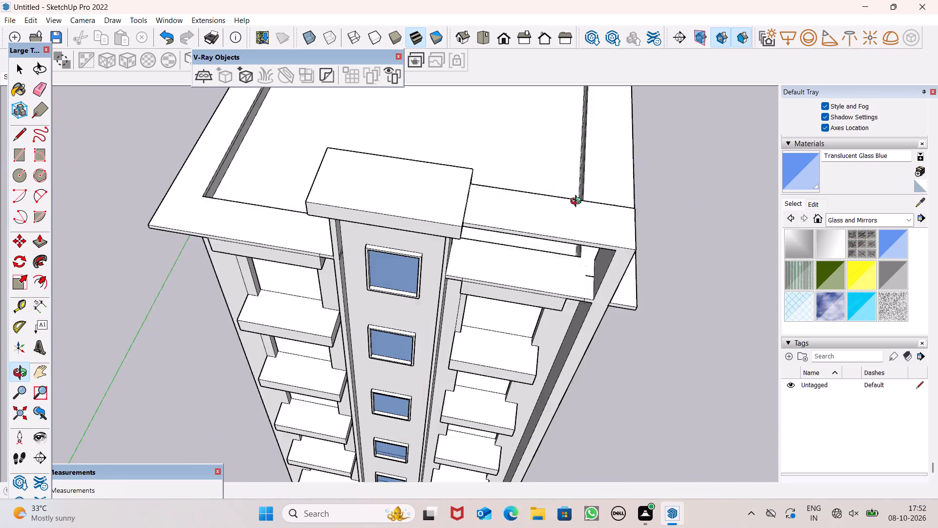
middle_click_drag(578, 202, 576, 216)
scroll(585, 258, "up", 2)
middle_click_drag(605, 308, 680, 322)
scroll(681, 336, "up", 1)
scroll(647, 228, "up", 3)
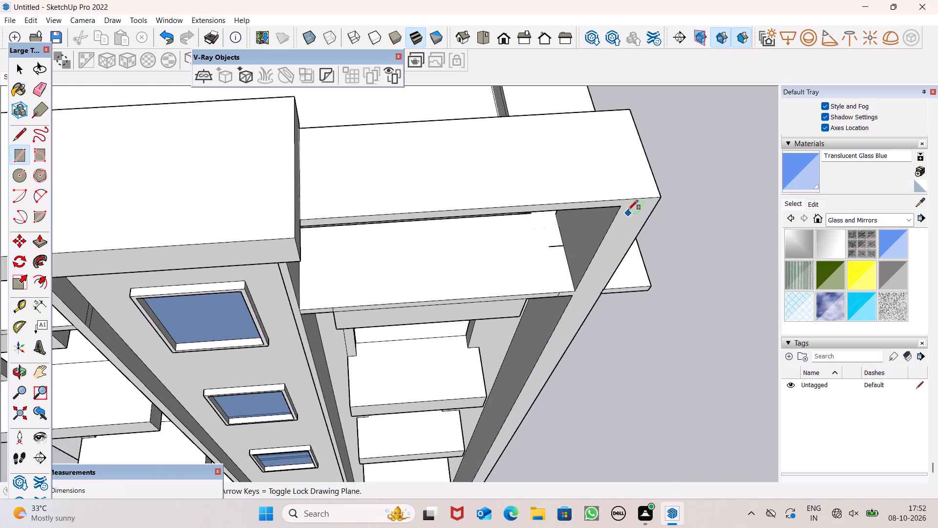
scroll(630, 207, "down", 11)
middle_click_drag(587, 229, 596, 306)
scroll(635, 285, "down", 1)
scroll(635, 285, "up", 4)
scroll(626, 361, "up", 1)
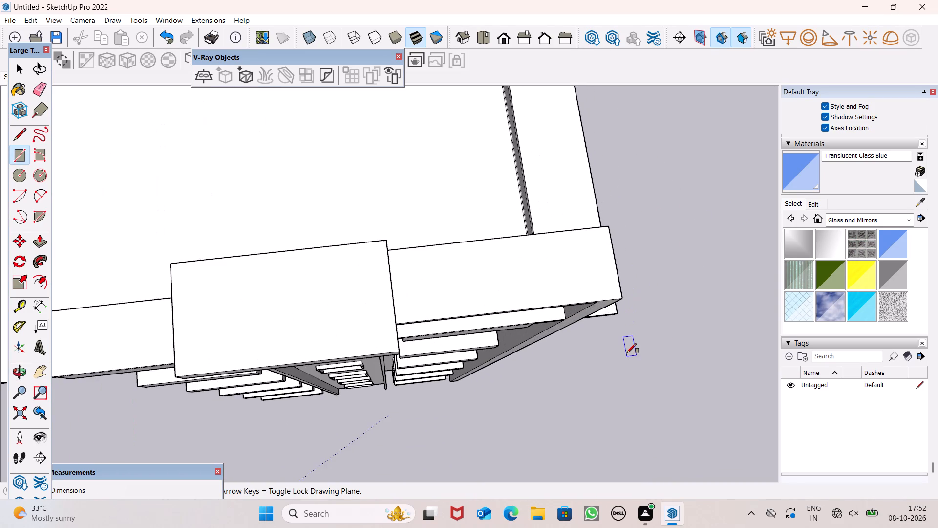
scroll(632, 342, "up", 1)
middle_click_drag(624, 341, 645, 389)
scroll(641, 358, "up", 1)
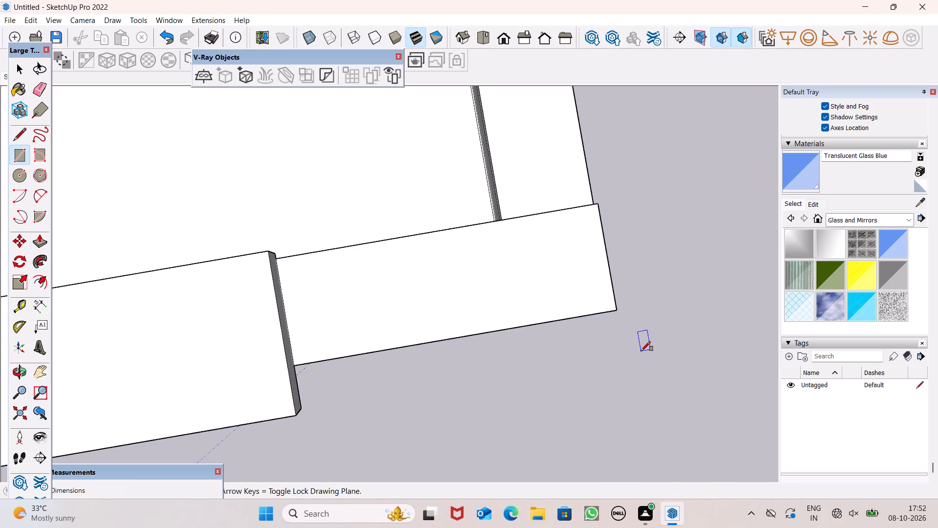
scroll(633, 341, "down", 1)
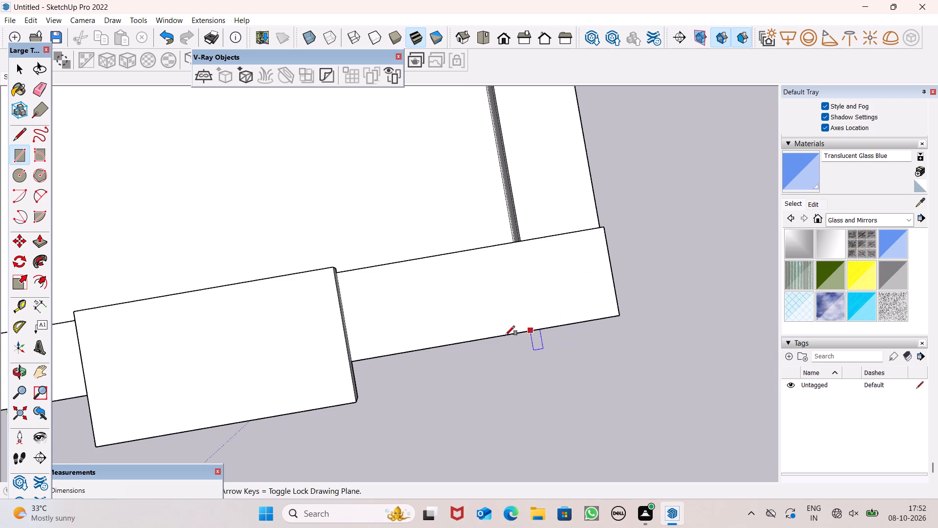
middle_click_drag(490, 336, 437, 315)
scroll(490, 336, "up", 2)
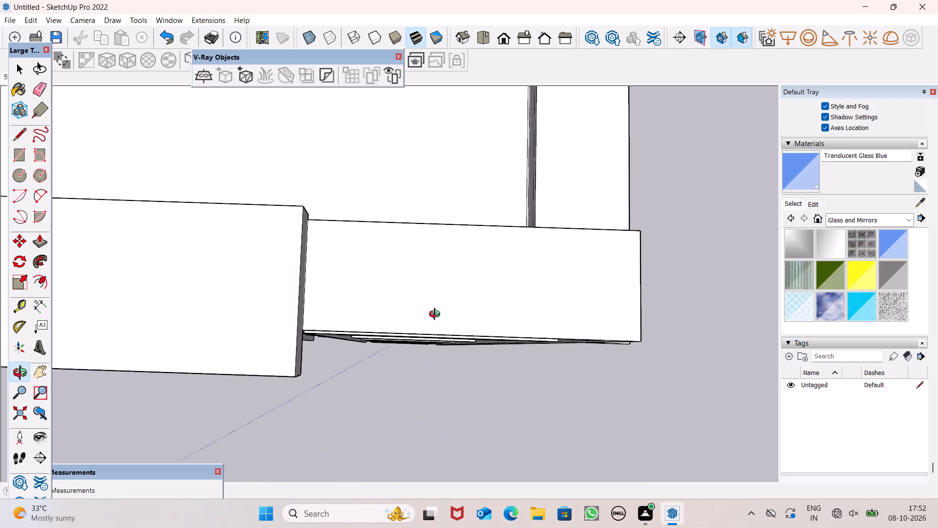
middle_click_drag(437, 315, 437, 310)
scroll(428, 249, "up", 4)
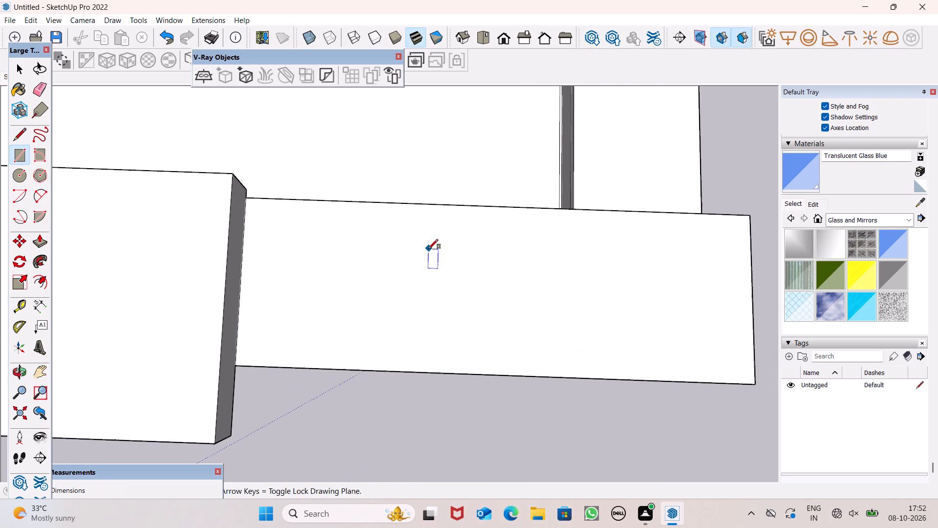
scroll(307, 308, "up", 1)
scroll(313, 296, "down", 2)
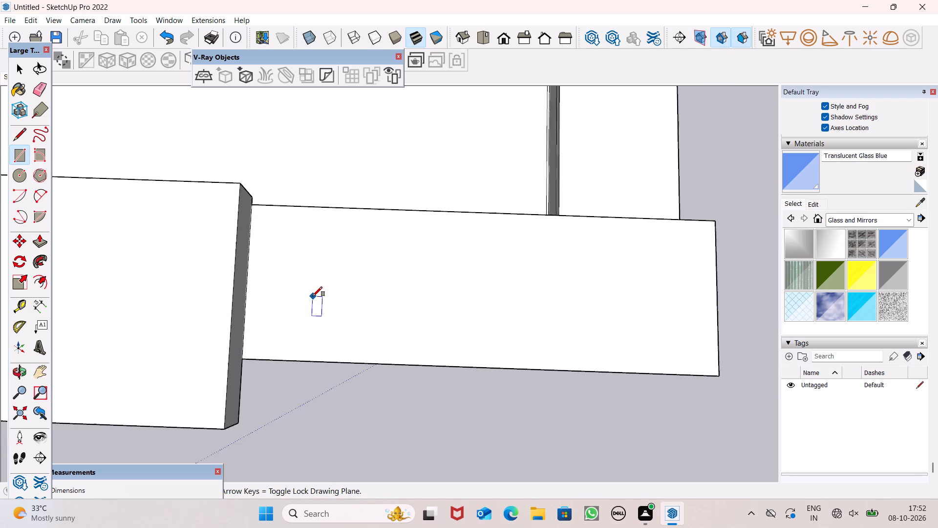
scroll(313, 296, "down", 3)
middle_click_drag(442, 348, 461, 296)
scroll(325, 246, "up", 4)
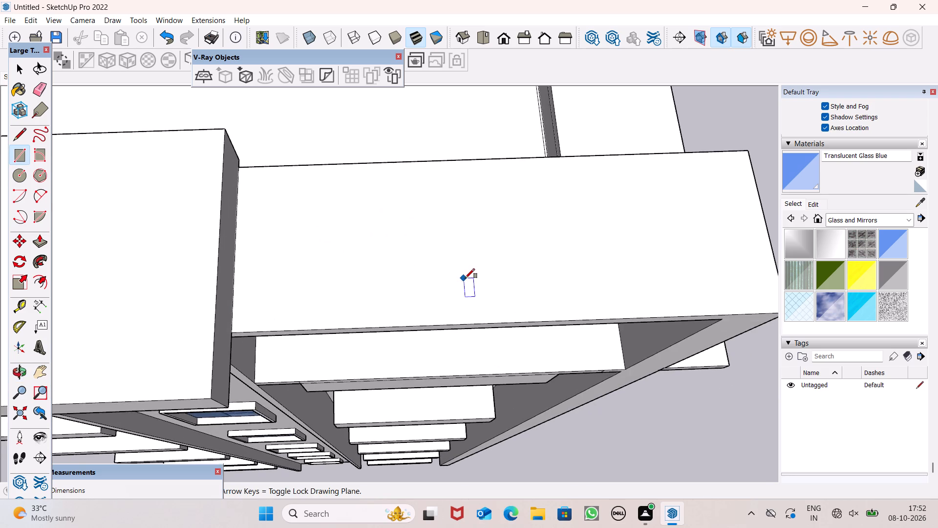
scroll(454, 265, "down", 3)
middle_click_drag(459, 283, 467, 330)
scroll(438, 269, "up", 5)
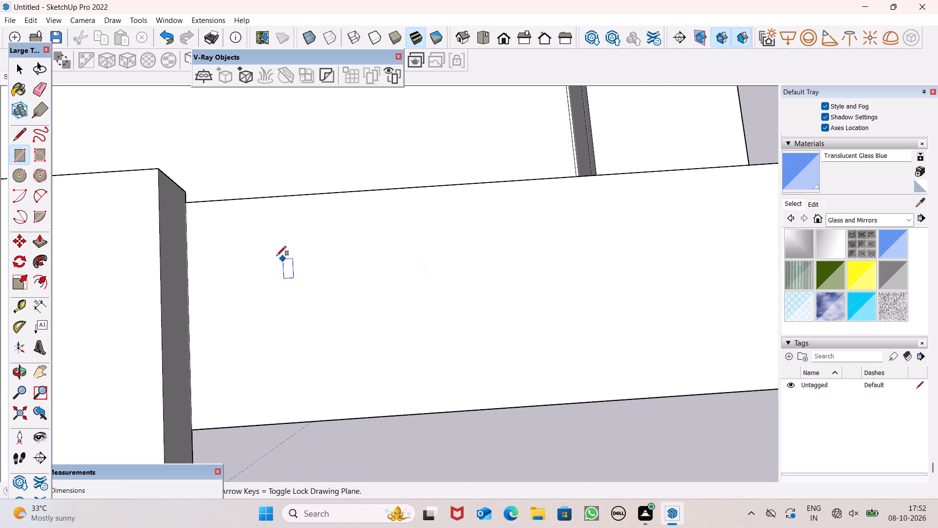
left_click(243, 228)
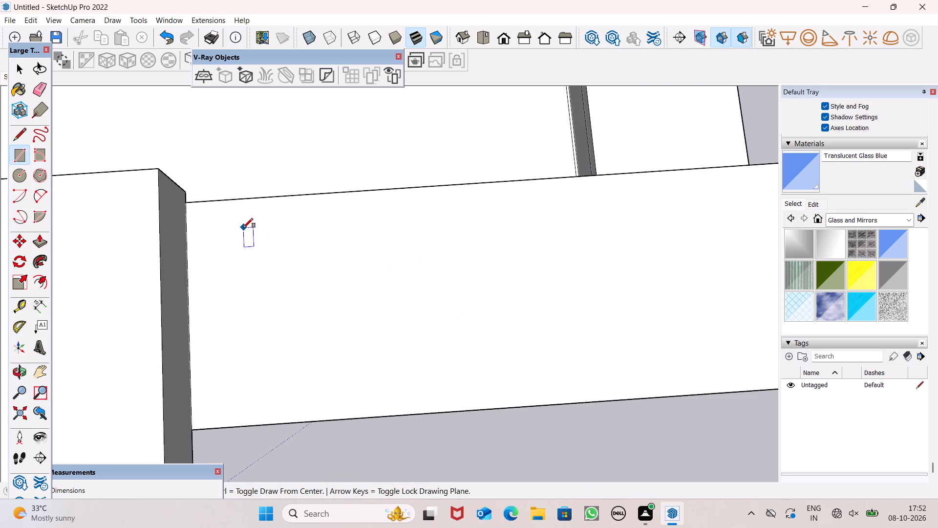
left_click(295, 384)
key("space")
scroll(130, 312, "down", 3)
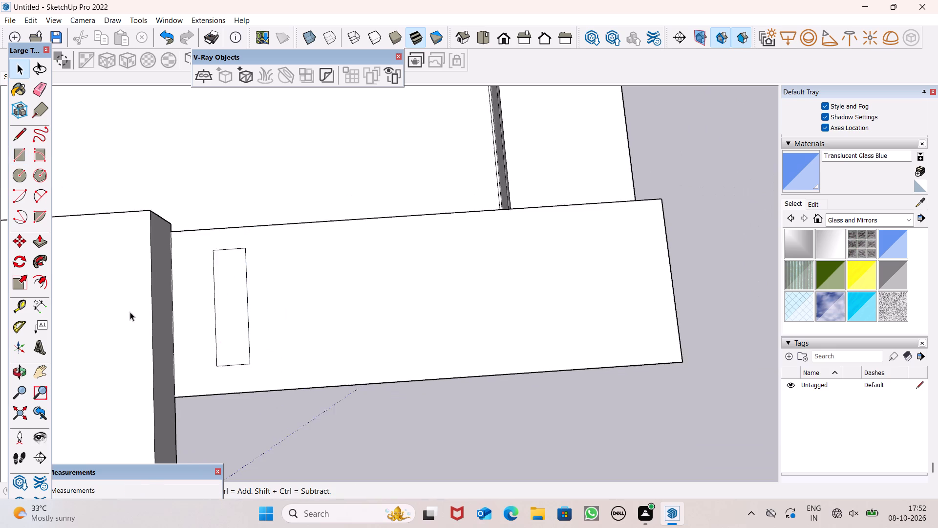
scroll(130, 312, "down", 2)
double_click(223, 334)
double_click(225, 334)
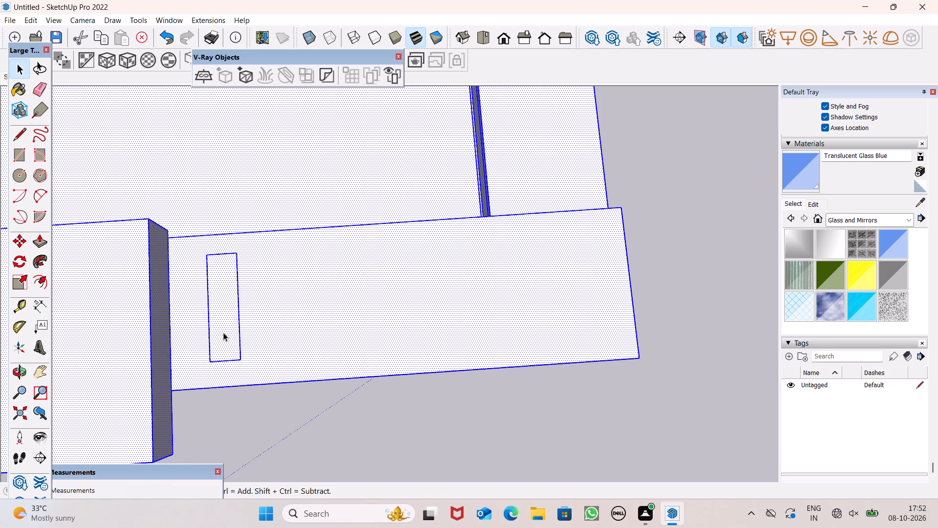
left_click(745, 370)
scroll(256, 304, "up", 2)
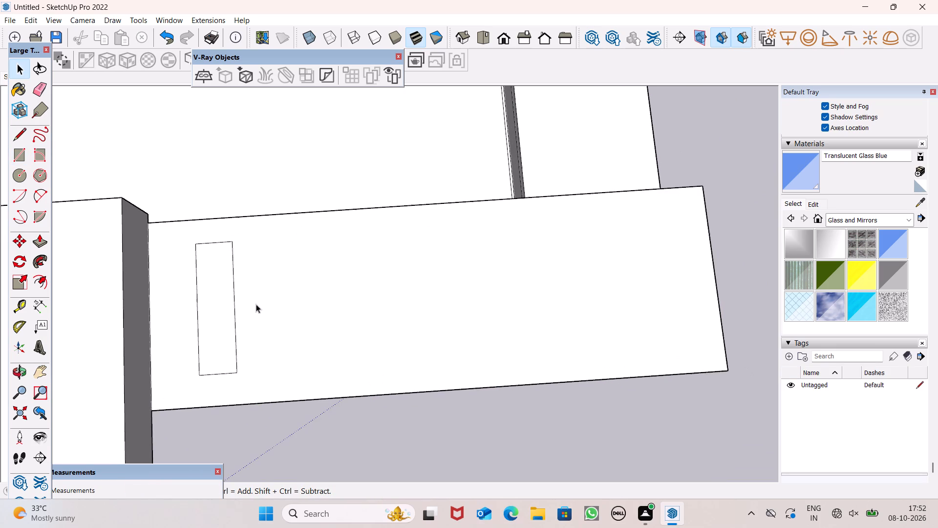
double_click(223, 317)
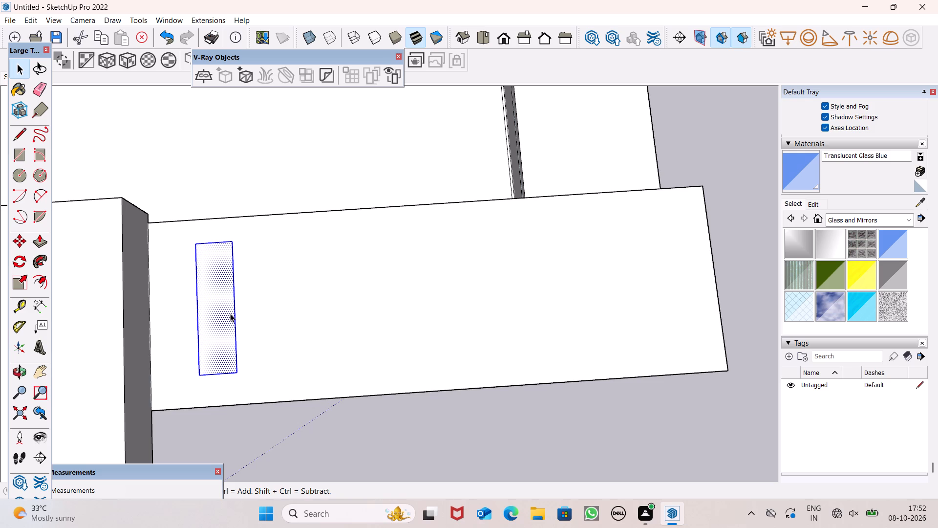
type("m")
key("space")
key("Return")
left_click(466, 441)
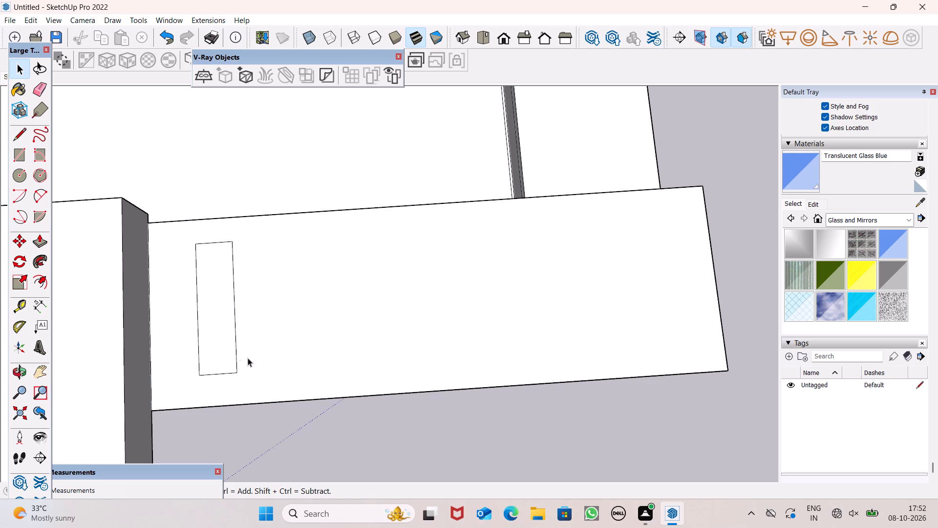
Copy the narrow rectangle twice along the beam's top toward the corner column, leaving equal gaps between the rectangles.
double_click(217, 341)
key("m")
key("Return")
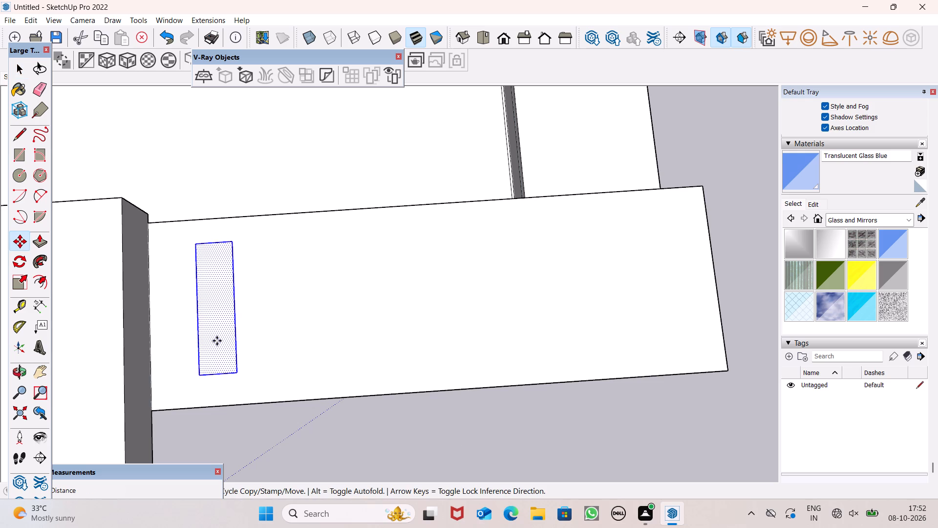
left_click_drag(215, 341, 308, 343)
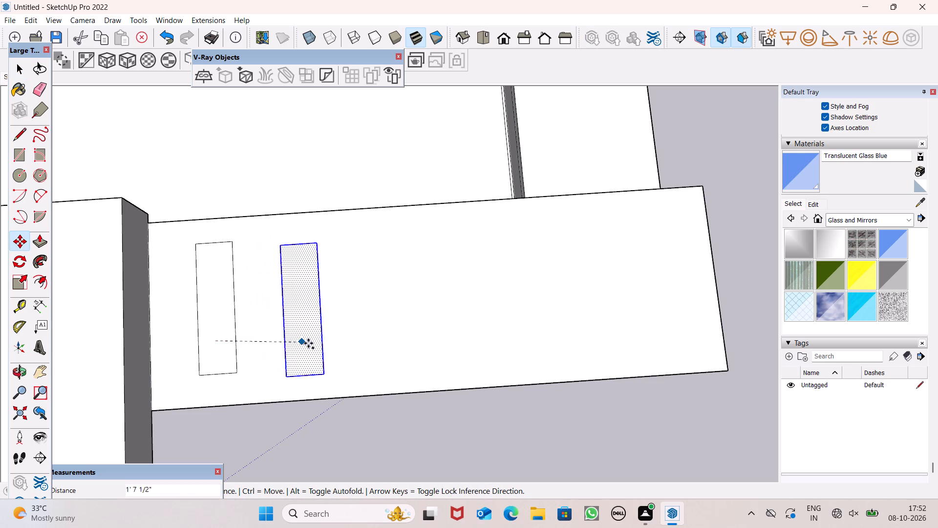
left_click_drag(308, 343, 301, 342)
left_click_drag(300, 342, 264, 336)
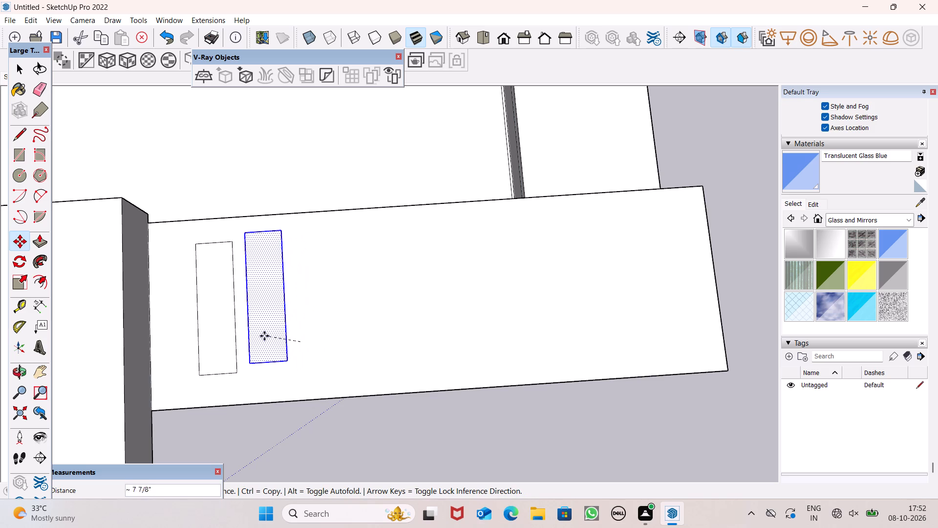
left_click_drag(264, 336, 282, 339)
left_click_drag(283, 338, 348, 337)
left_click(348, 337)
left_click(350, 337)
left_click_drag(350, 337, 383, 337)
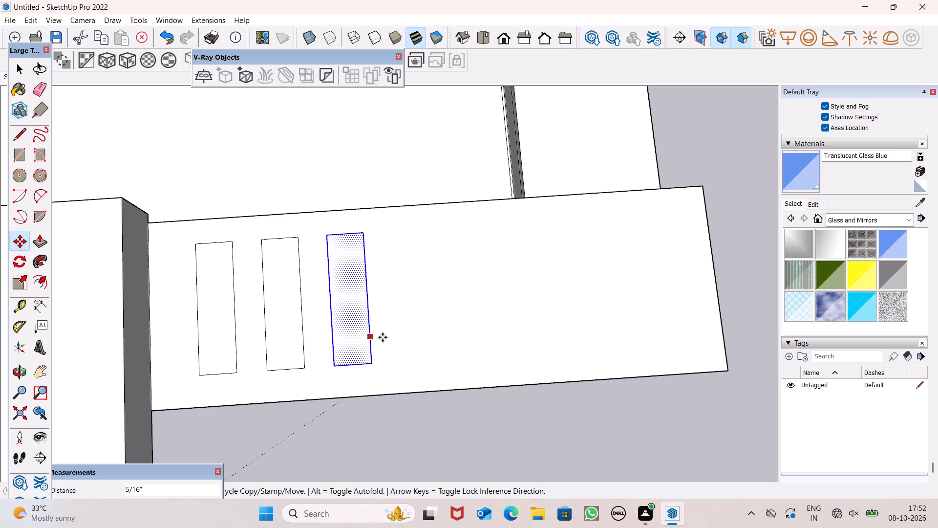
left_click_drag(383, 337, 397, 337)
Copy the last rectangle four more times toward the corner column, about 1' 2" apart, to complete an evenly spaced row of seven.
left_click_drag(348, 330, 371, 332)
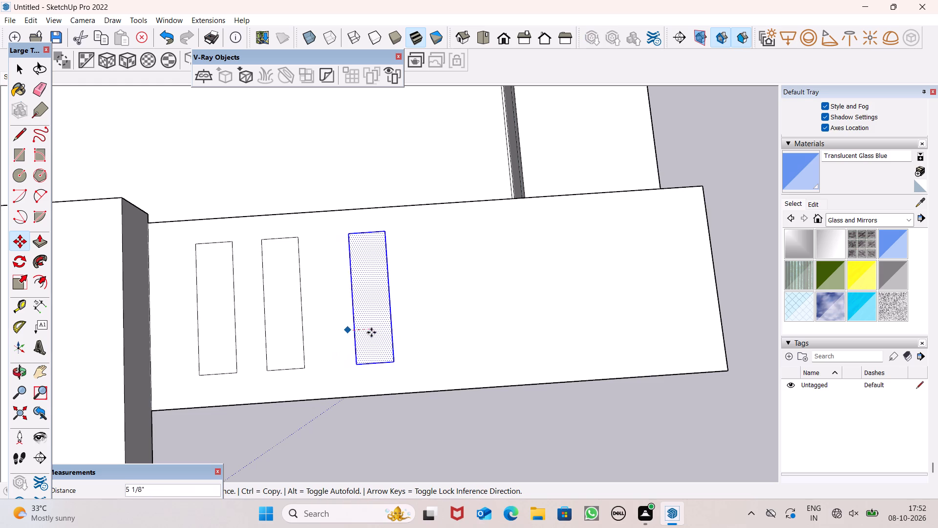
left_click_drag(371, 332, 415, 331)
double_click(416, 331)
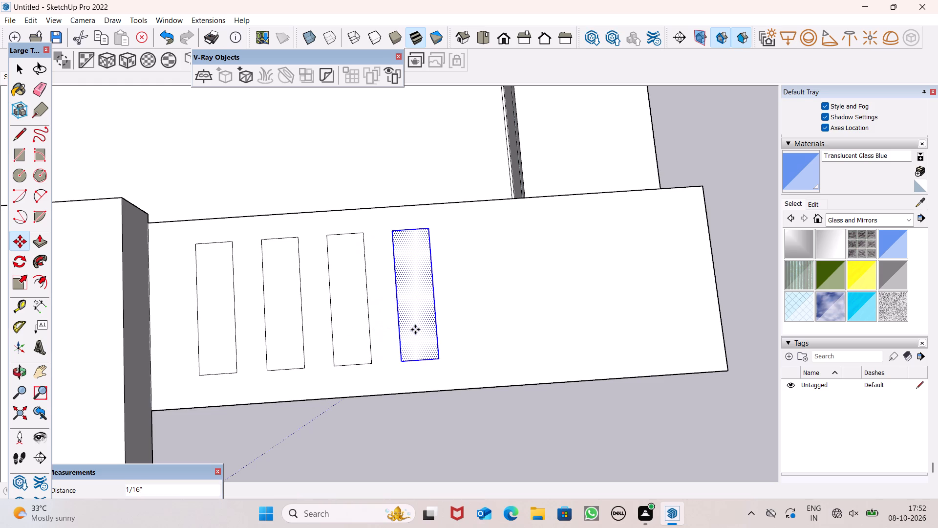
left_click_drag(419, 325, 471, 326)
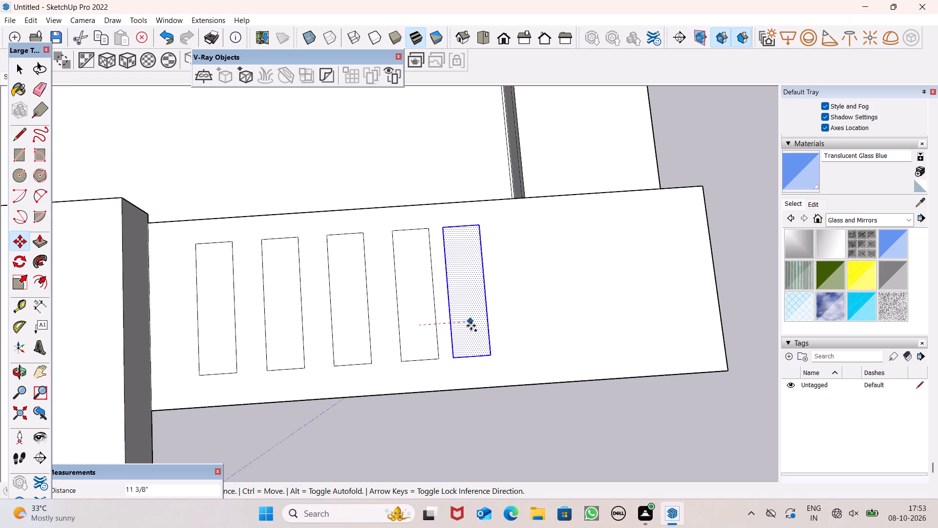
left_click_drag(471, 326, 481, 328)
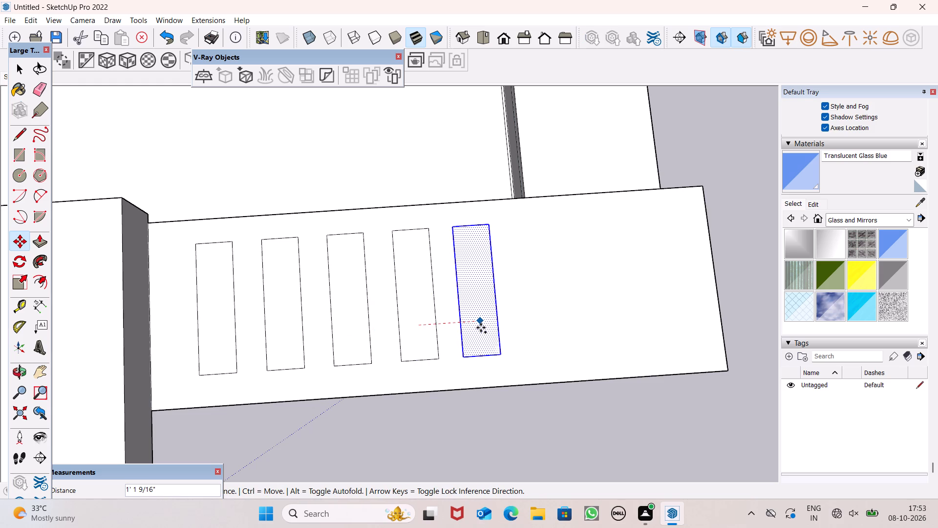
left_click_drag(481, 328, 483, 327)
left_click_drag(478, 324, 546, 326, "ctrl")
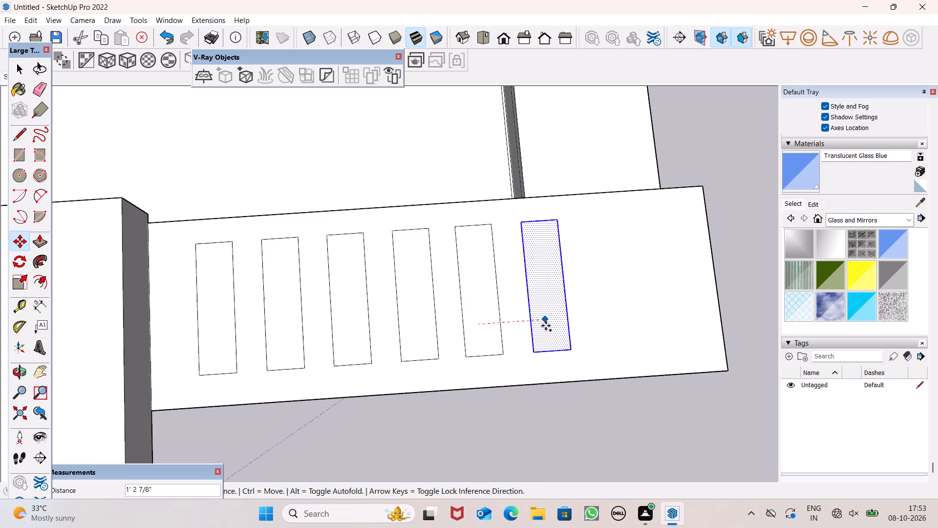
left_click_drag(546, 326, 545, 325, "ctrl")
left_click_drag(547, 323, 606, 320, "ctrl")
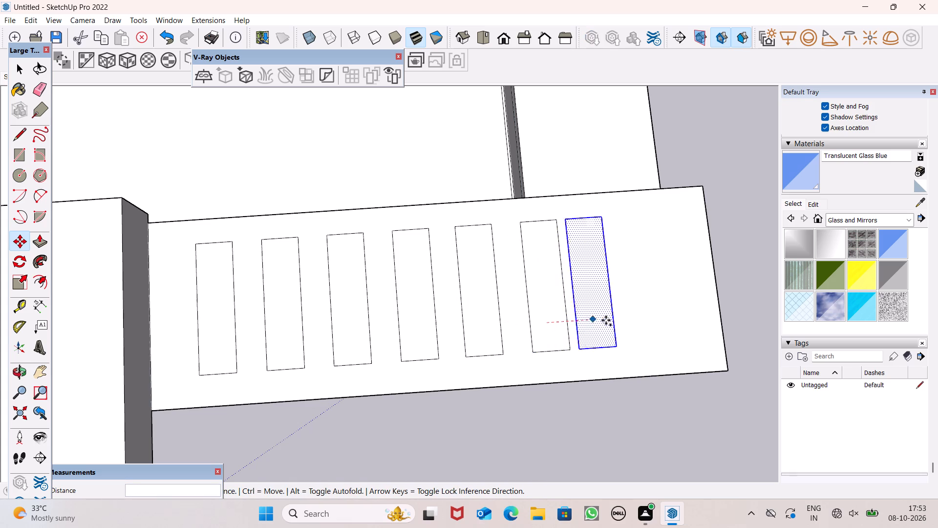
left_click_drag(606, 320, 607, 320, "ctrl")
key("space")
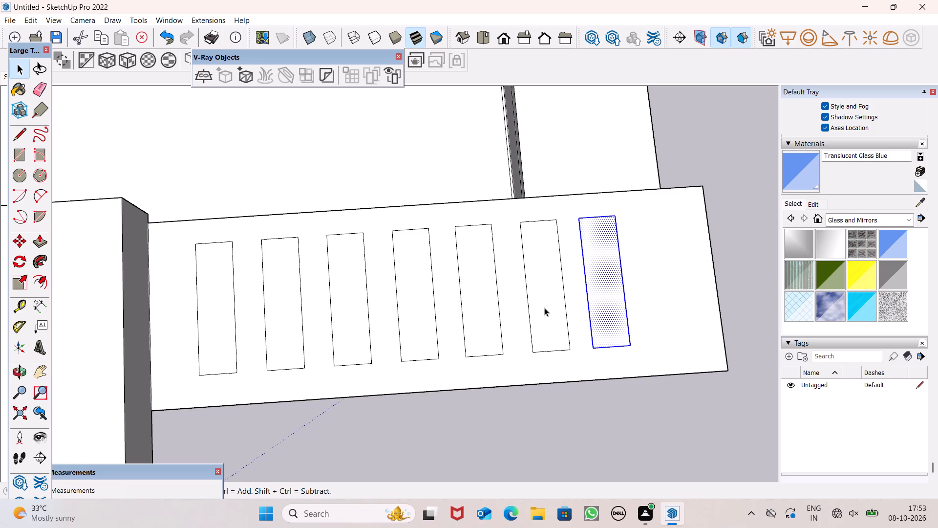
Push the beam-top rectangle nearest the central panel's cap down 3 15/16" to cut the first slot through the beam.
scroll(558, 299, "down", 1)
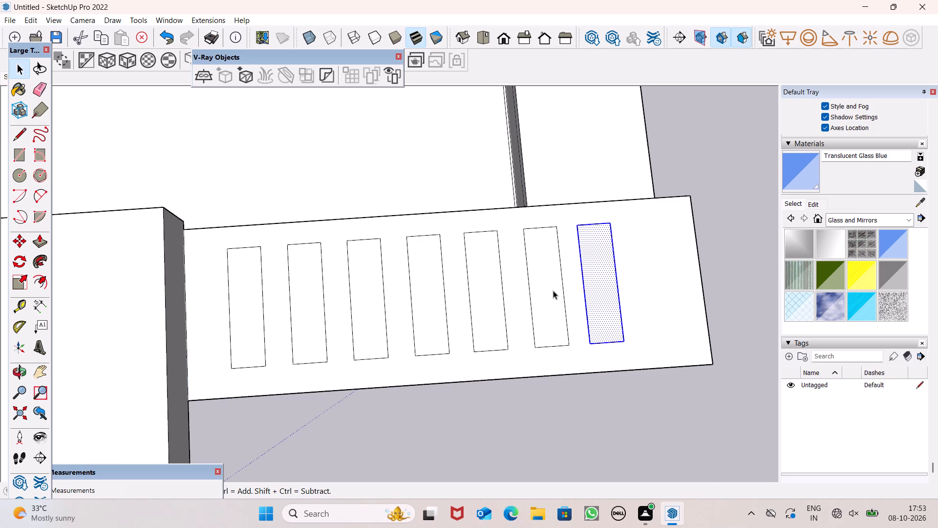
middle_click_drag(700, 325, 624, 143)
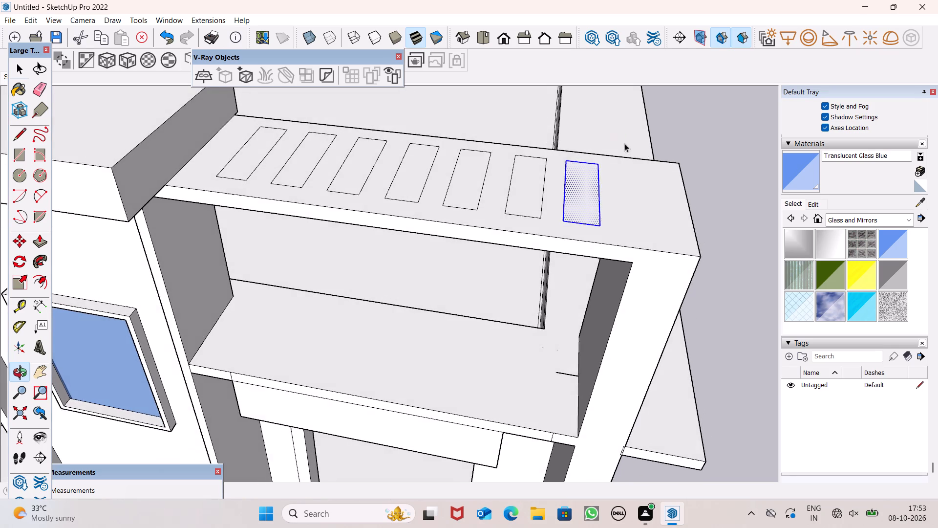
middle_click_drag(624, 143, 622, 140)
key("space")
left_click(725, 196)
middle_click_drag(644, 176, 666, 289)
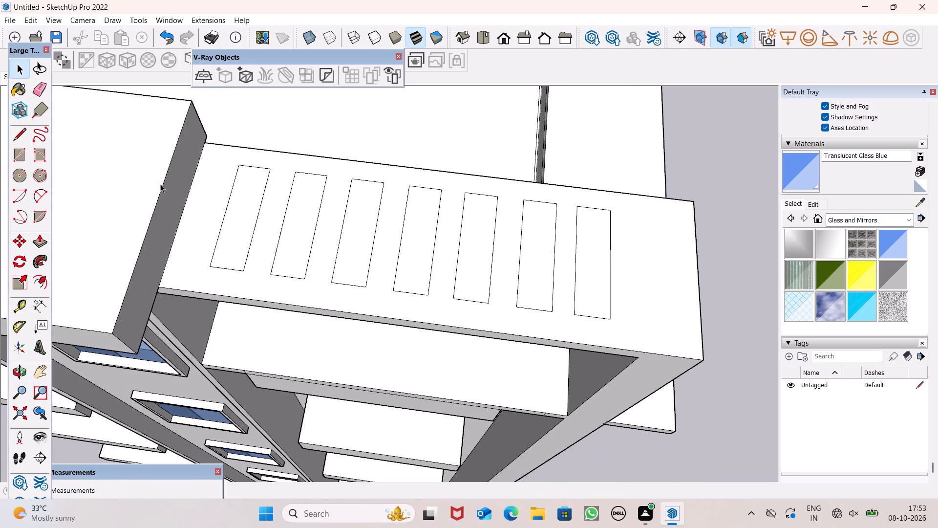
left_click(33, 242)
scroll(178, 223, "up", 4)
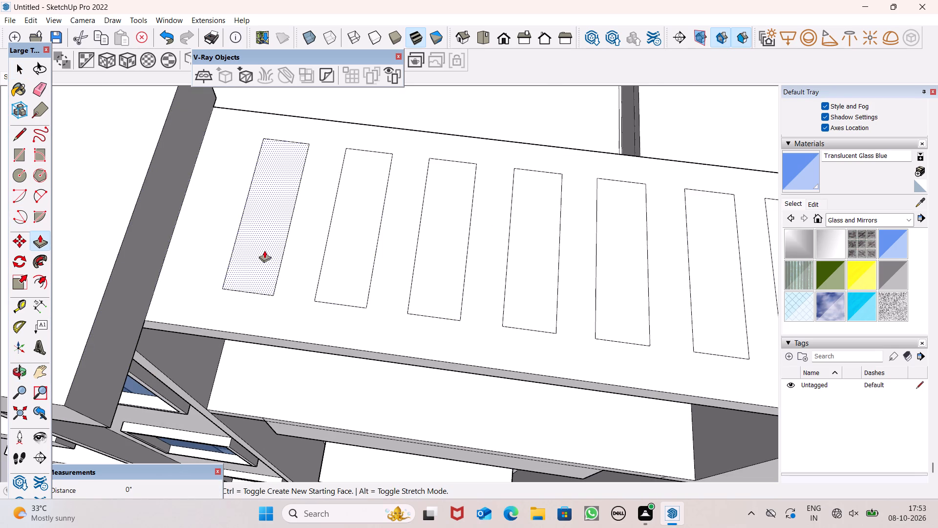
left_click_drag(264, 250, 256, 265)
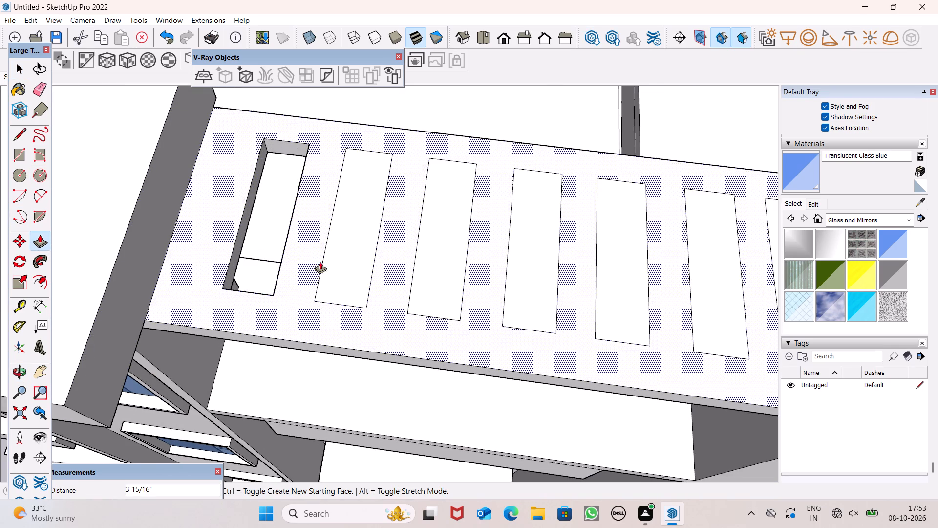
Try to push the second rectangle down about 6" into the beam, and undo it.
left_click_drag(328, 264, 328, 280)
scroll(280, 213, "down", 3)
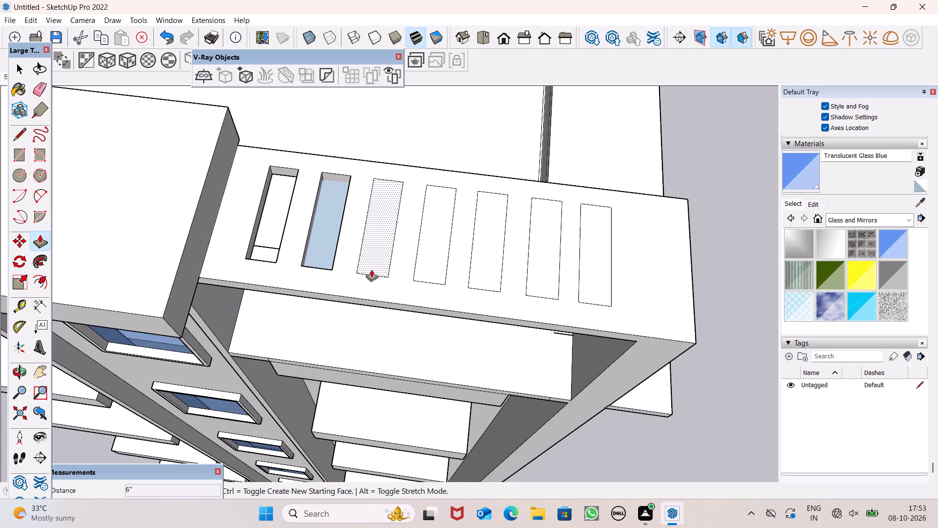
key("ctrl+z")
Push the second rectangle down 3 15/16" to cut a slot right through the beam.
scroll(340, 229, "up", 6)
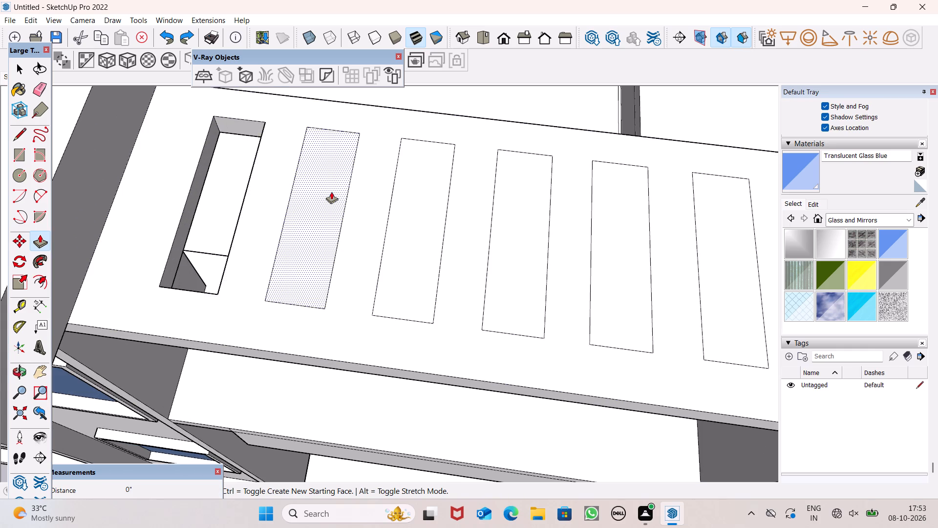
scroll(331, 192, "down", 6)
middle_click_drag(347, 218, 341, 283)
scroll(335, 284, "up", 4)
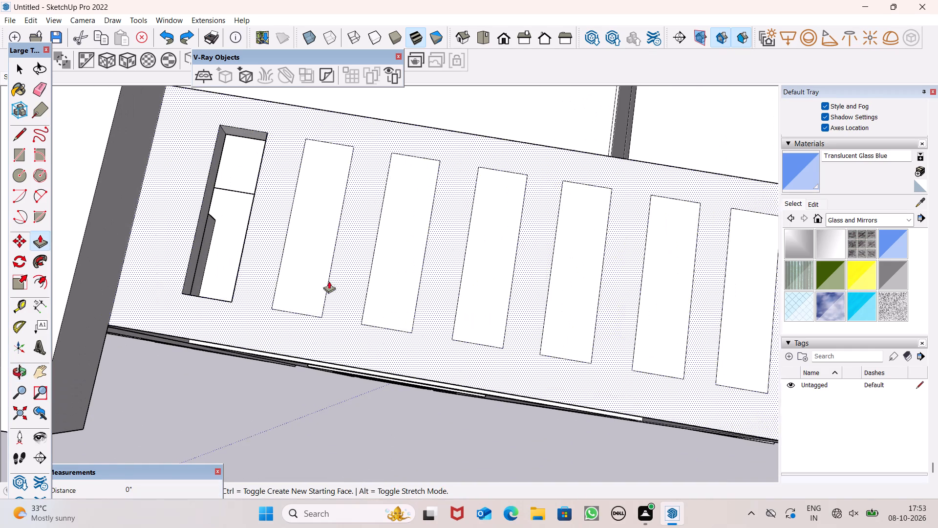
left_click_drag(299, 279, 299, 294)
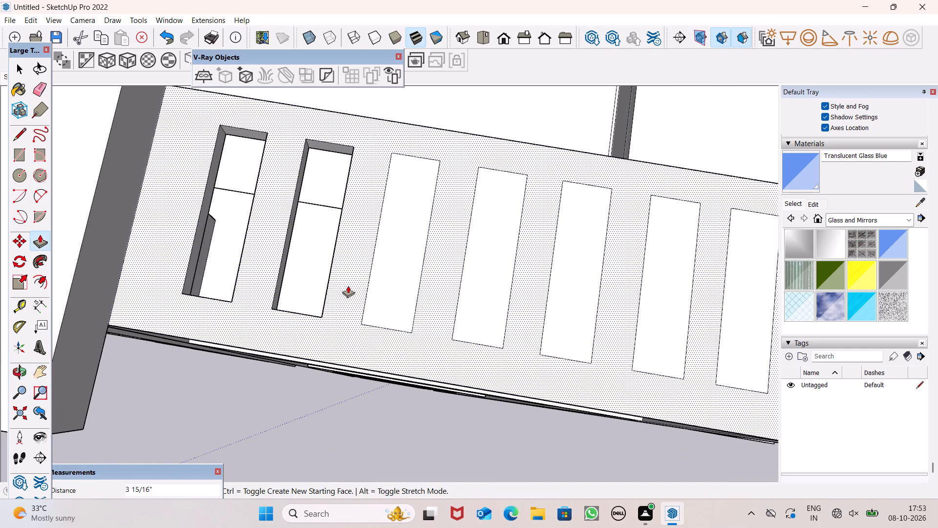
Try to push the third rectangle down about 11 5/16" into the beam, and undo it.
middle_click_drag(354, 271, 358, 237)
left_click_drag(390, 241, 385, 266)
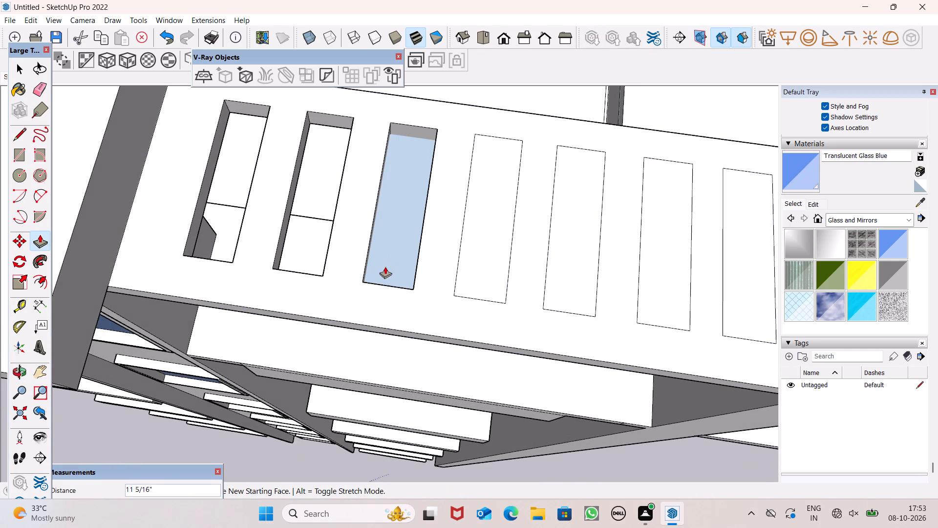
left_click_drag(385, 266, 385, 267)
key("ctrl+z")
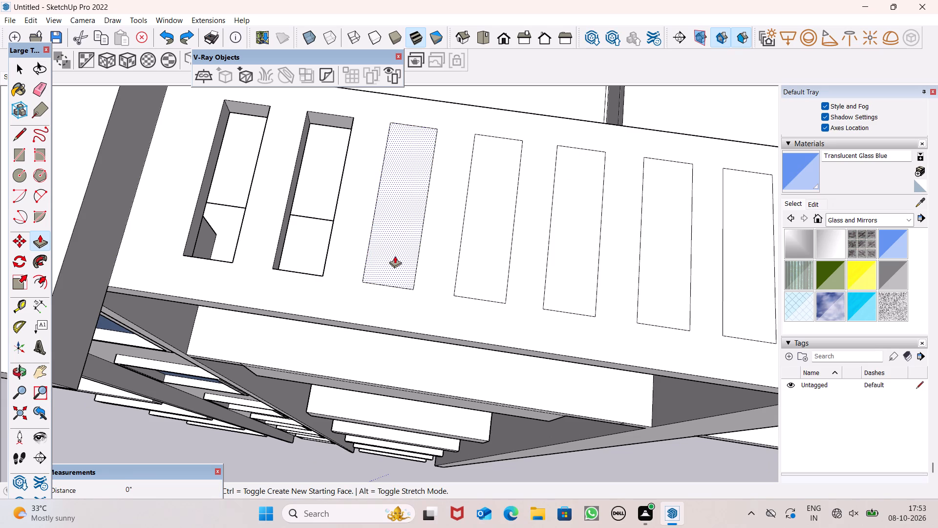
Push the third rectangle down 3 15/16" to cut a slot right through the beam.
middle_click(378, 260)
scroll(410, 267, "up", 5)
left_click_drag(382, 264, 378, 283)
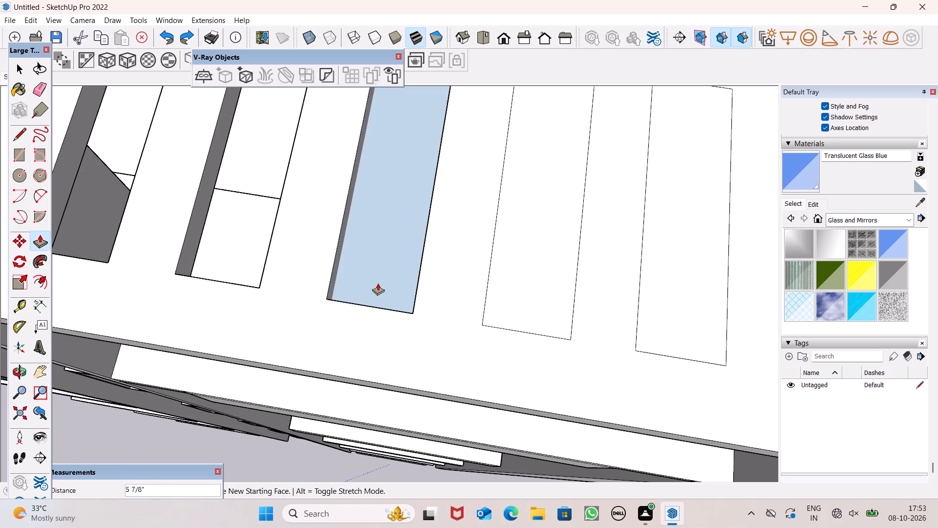
left_click_drag(378, 283, 374, 284)
Cut the fourth and fifth slots through the beam by pushing their rectangles down 3 15/16" each.
scroll(312, 241, "down", 11)
scroll(526, 258, "up", 1)
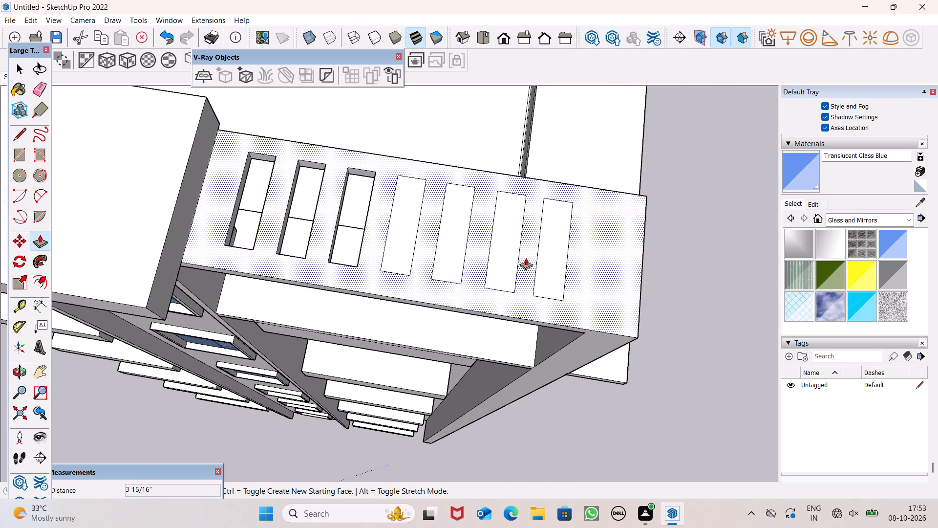
scroll(526, 258, "up", 5)
scroll(342, 225, "up", 4)
left_click_drag(324, 227, 317, 252)
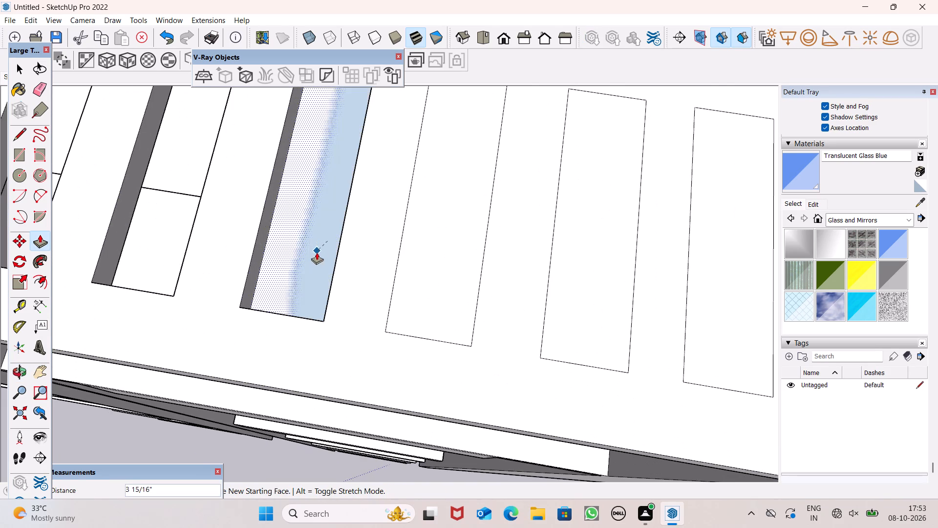
left_click_drag(317, 252, 316, 257)
left_click_drag(440, 273, 440, 297)
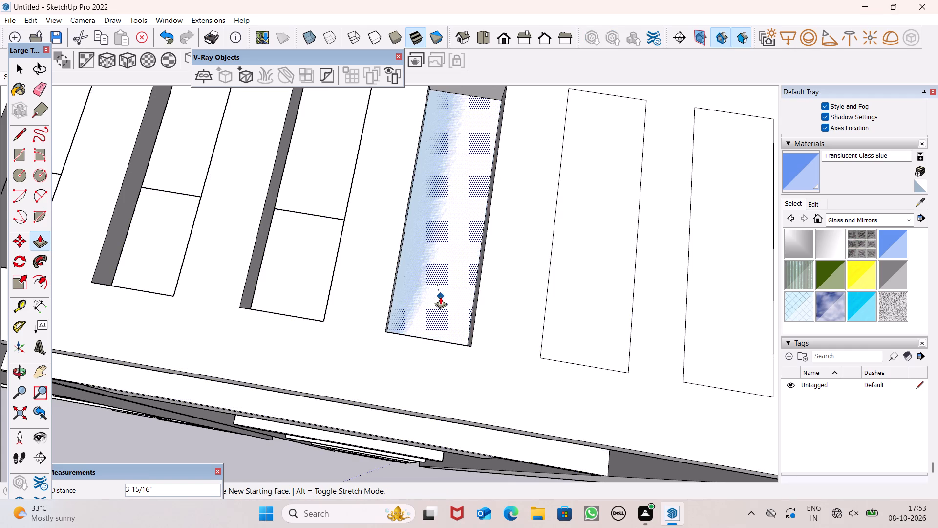
left_click_drag(440, 297, 440, 297)
Push the sixth rectangle down 3 15/16" to cut a slot right through the beam.
scroll(334, 238, "down", 10)
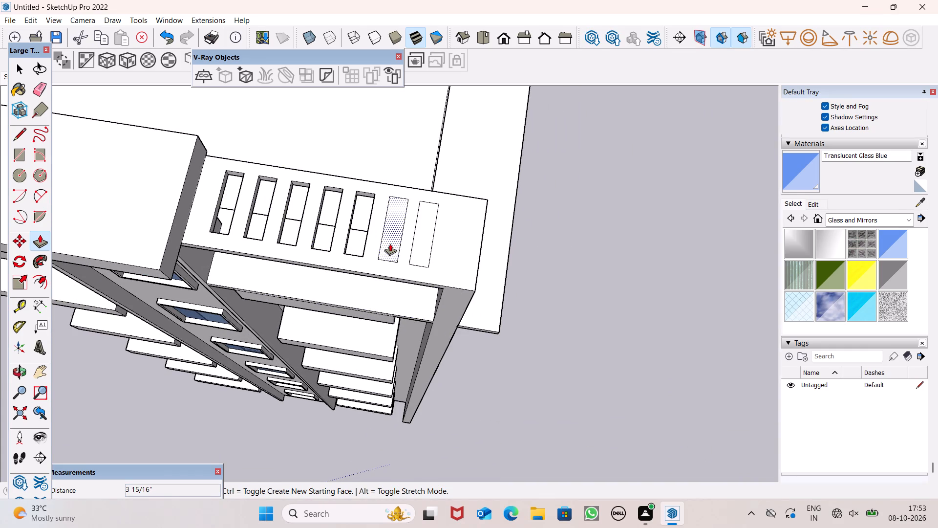
scroll(469, 241, "up", 2)
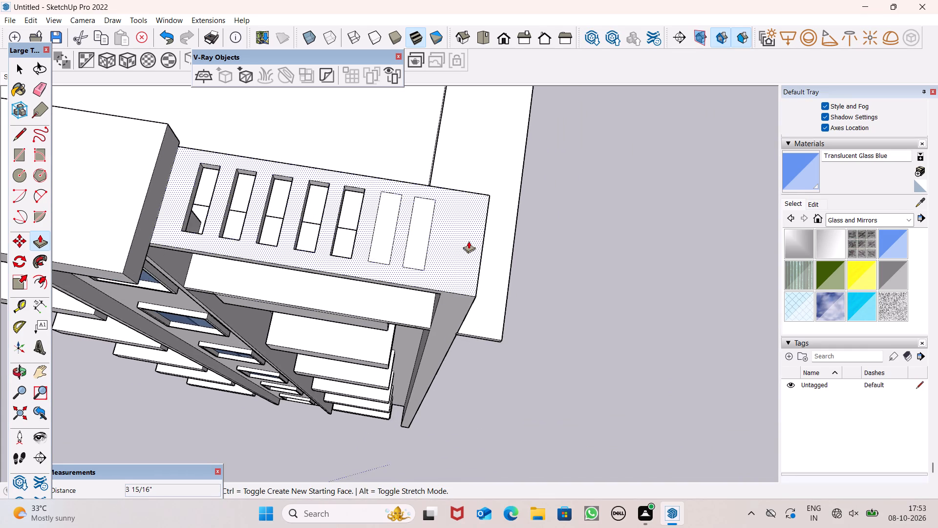
scroll(469, 241, "up", 1)
scroll(415, 242, "up", 1)
middle_click_drag(415, 243, 415, 278)
scroll(395, 287, "up", 9)
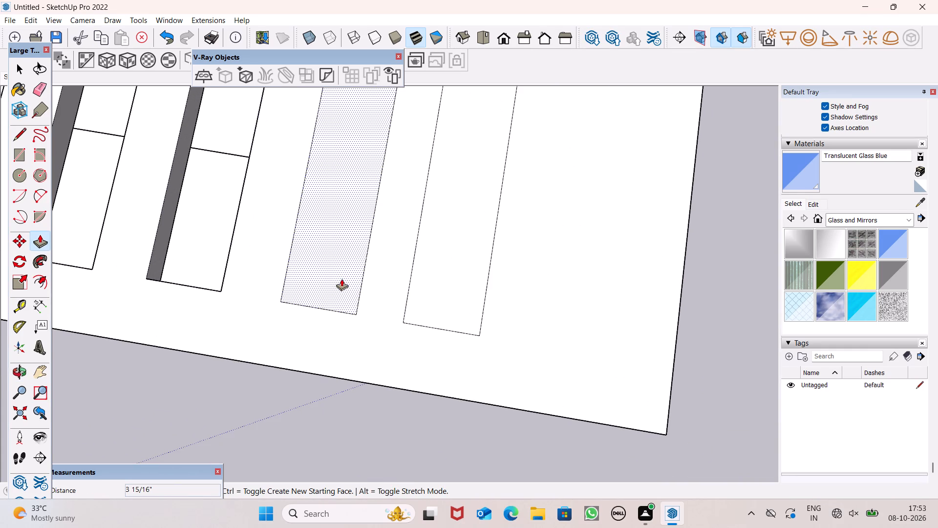
left_click_drag(328, 265, 326, 283)
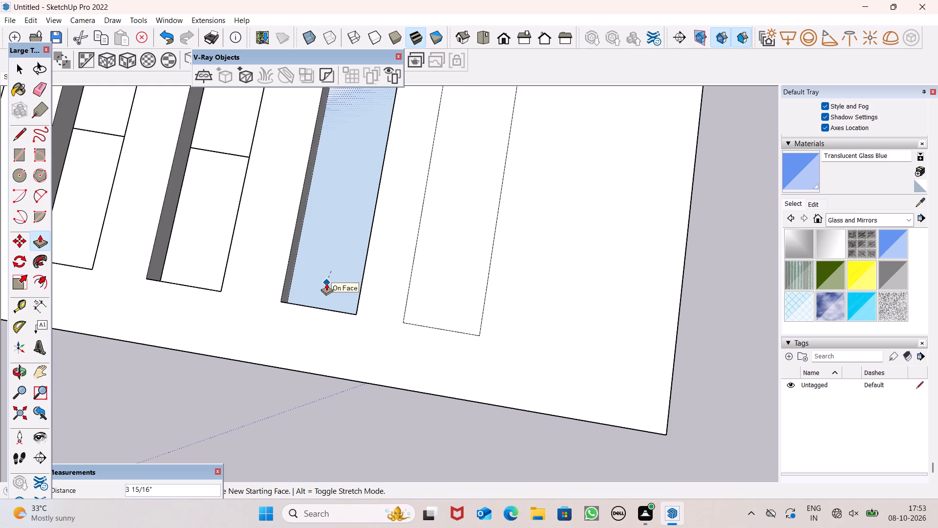
left_click_drag(326, 283, 329, 287)
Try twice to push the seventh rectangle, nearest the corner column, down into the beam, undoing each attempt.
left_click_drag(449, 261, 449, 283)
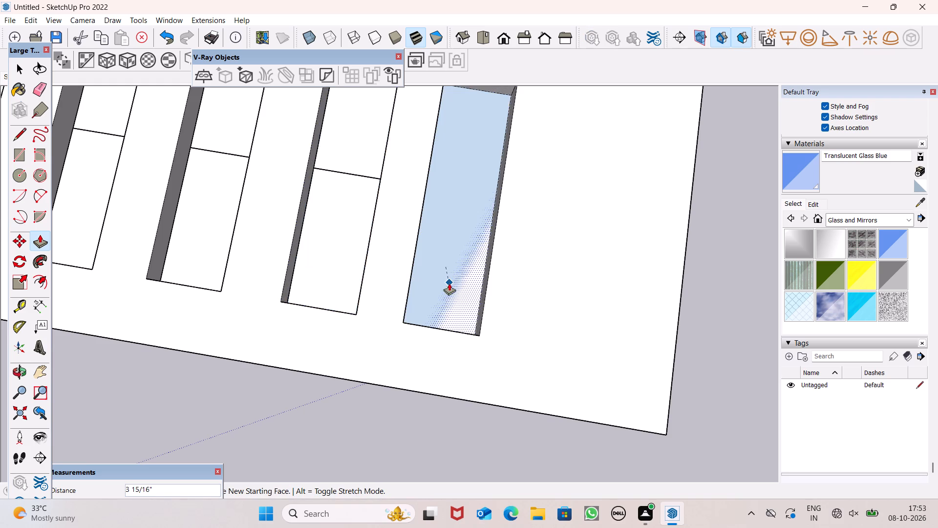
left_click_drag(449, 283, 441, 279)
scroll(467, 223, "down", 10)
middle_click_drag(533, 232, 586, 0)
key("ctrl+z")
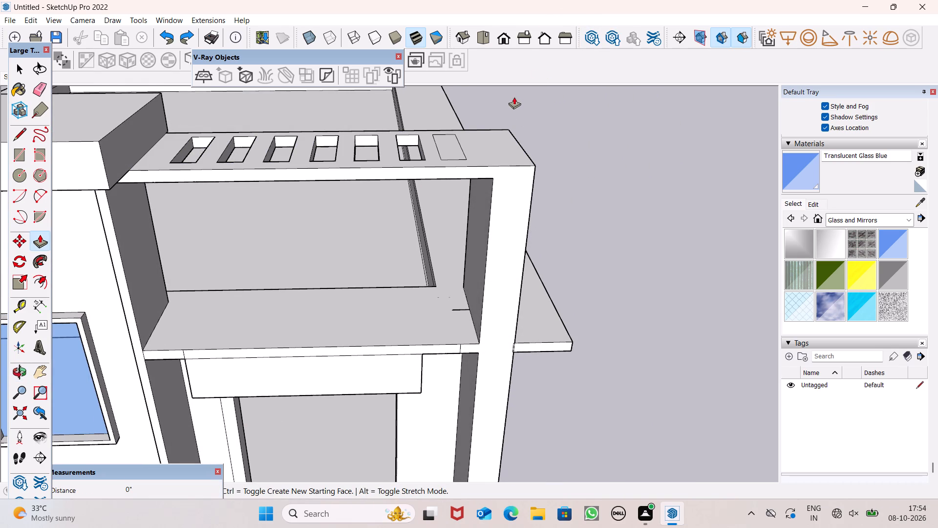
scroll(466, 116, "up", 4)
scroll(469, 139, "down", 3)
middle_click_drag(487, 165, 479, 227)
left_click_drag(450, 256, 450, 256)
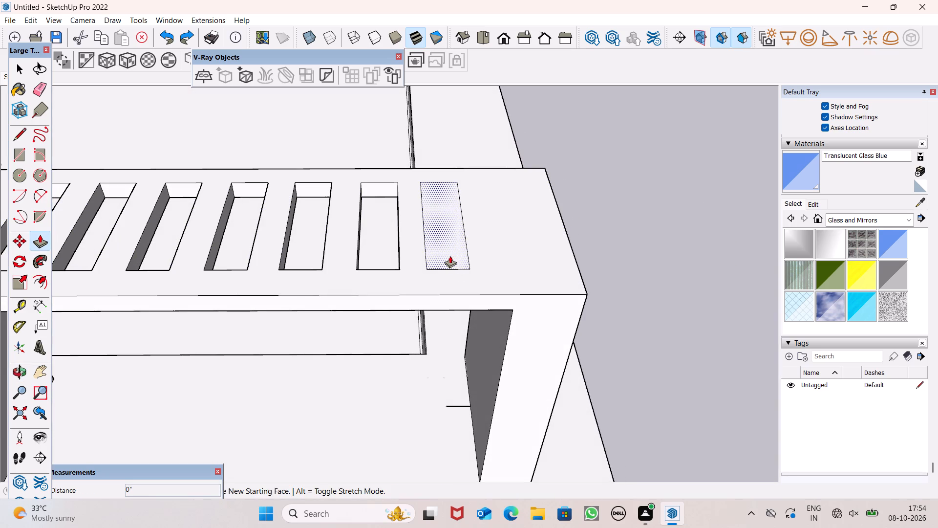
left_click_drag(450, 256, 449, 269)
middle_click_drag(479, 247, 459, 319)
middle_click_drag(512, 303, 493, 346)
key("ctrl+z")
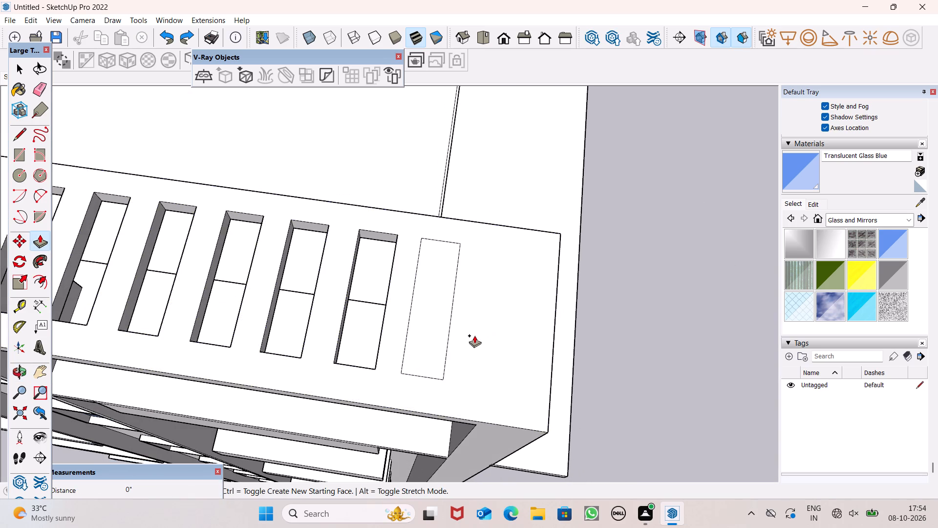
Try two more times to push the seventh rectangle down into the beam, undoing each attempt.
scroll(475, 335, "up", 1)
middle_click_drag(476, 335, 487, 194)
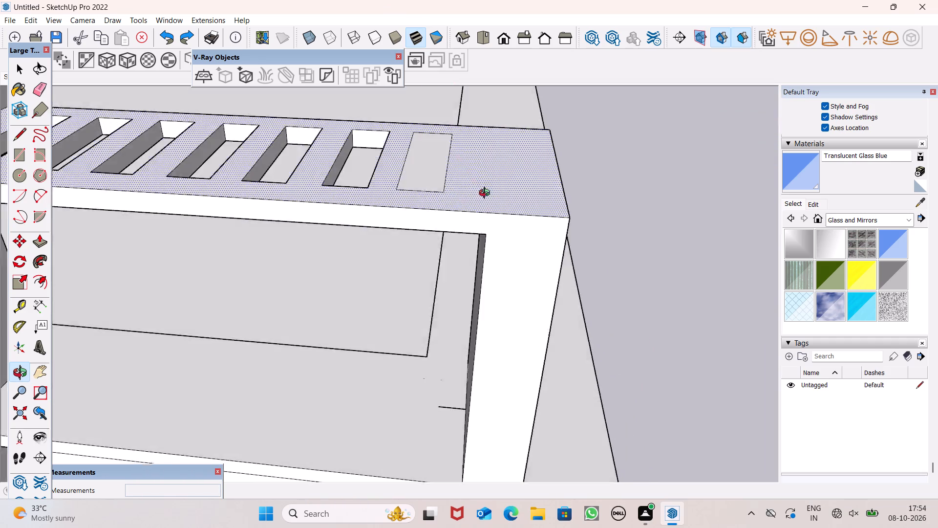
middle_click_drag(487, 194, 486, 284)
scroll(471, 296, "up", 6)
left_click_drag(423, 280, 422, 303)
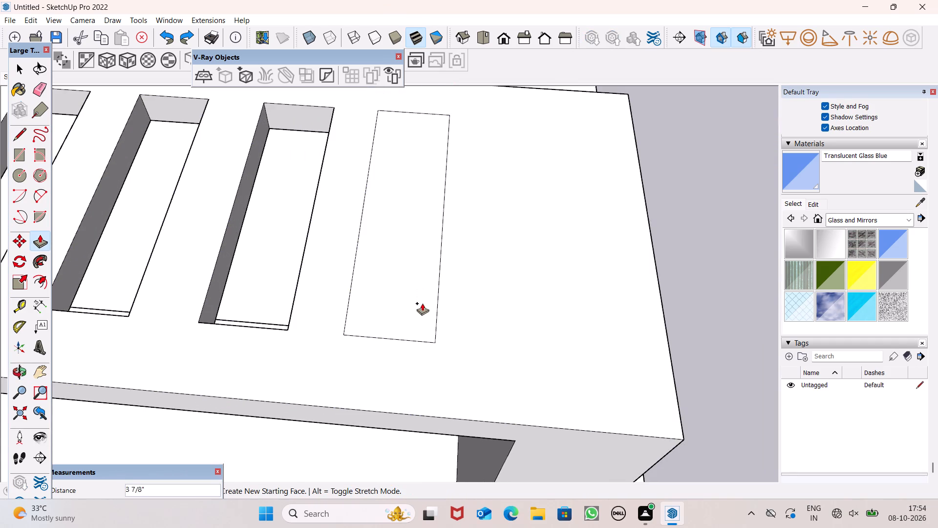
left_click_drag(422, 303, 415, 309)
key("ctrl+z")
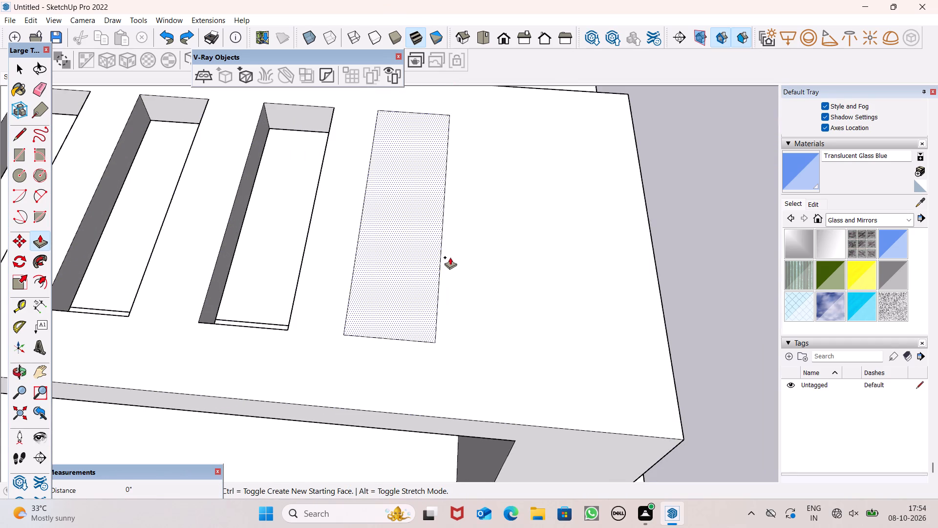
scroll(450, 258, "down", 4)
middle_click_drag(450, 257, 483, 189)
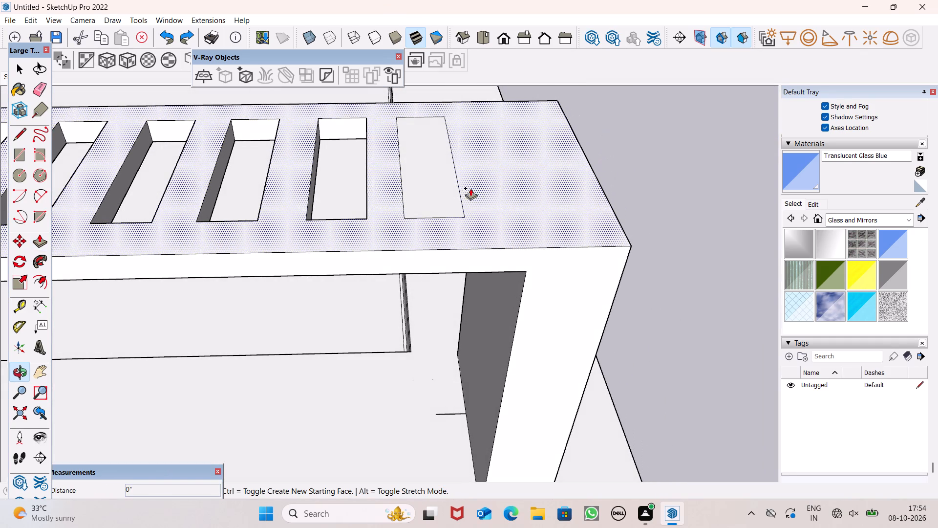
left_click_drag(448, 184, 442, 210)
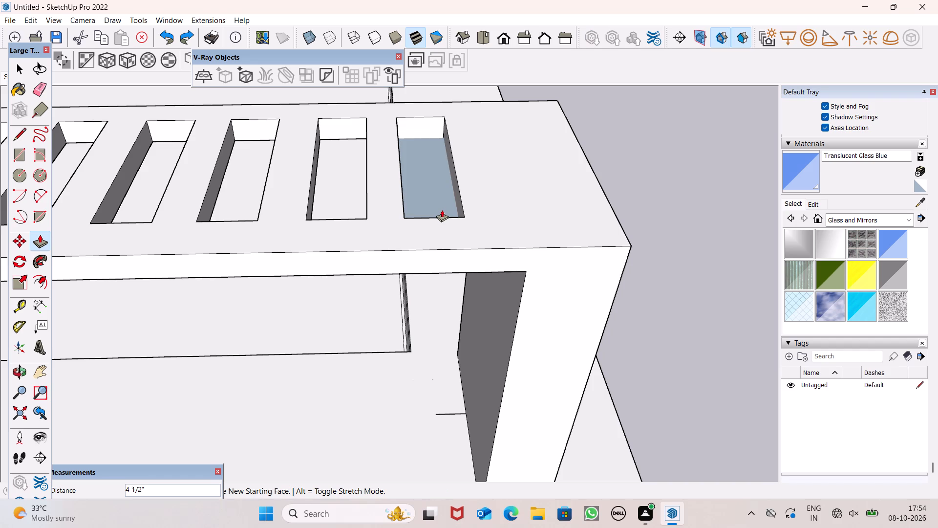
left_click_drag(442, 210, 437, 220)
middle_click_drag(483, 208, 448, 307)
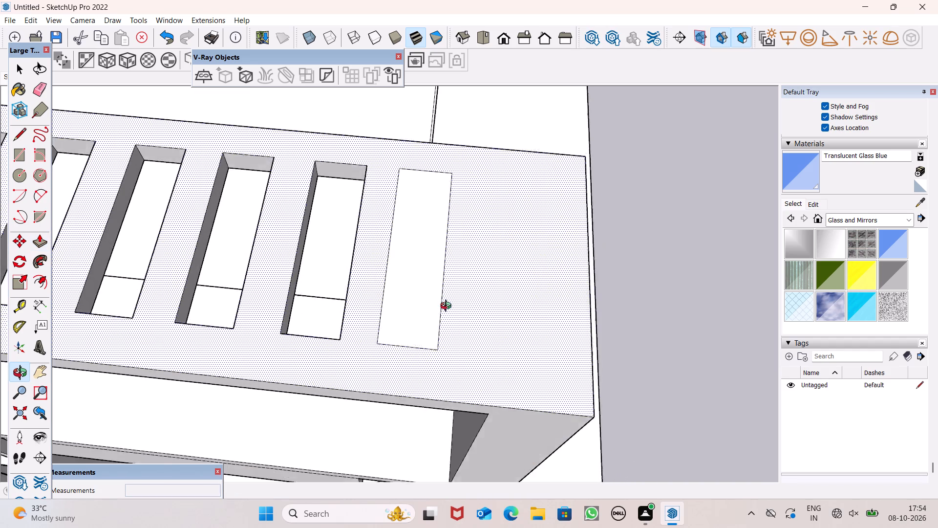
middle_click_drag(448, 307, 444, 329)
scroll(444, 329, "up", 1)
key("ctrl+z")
Push the seventh rectangle, nearest the corner column, down 3 15/16" to cut the last slot through the beam.
middle_click_drag(462, 302, 512, 74)
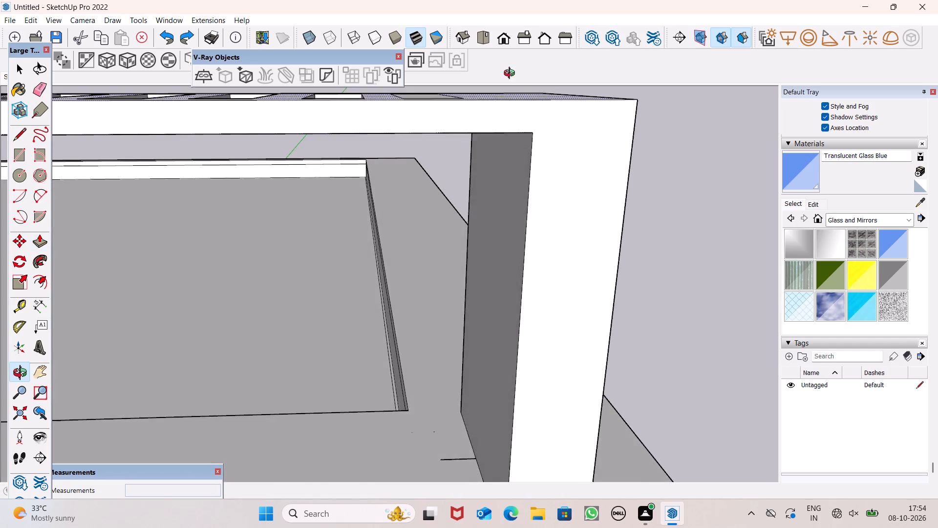
middle_click_drag(512, 74, 474, 328)
left_click_drag(405, 335, 411, 354)
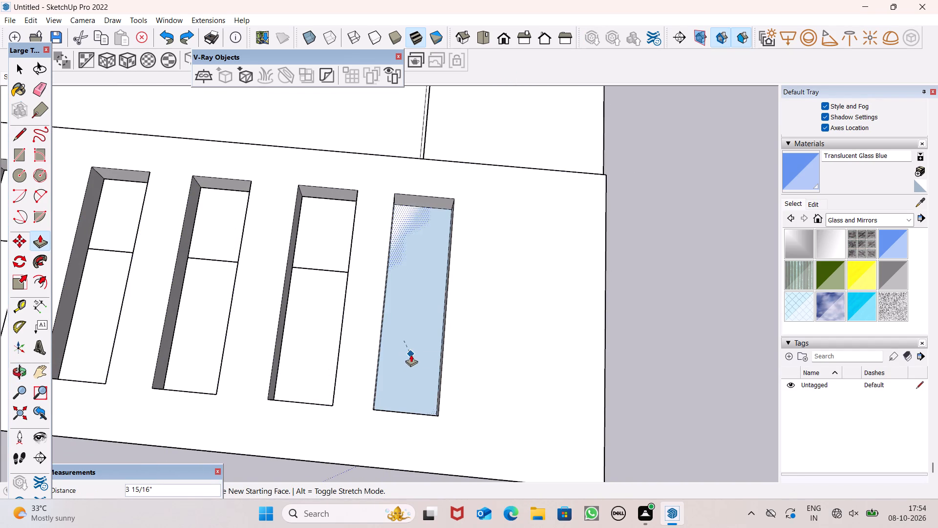
left_click_drag(411, 354, 423, 349)
key("space")
key("space")
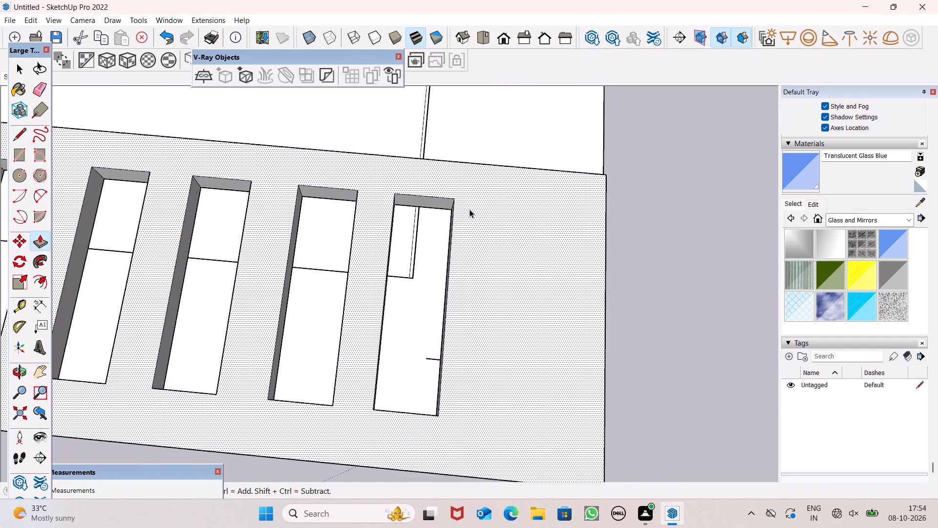
Examine the slotted beam from the front, together with the corner column and the capped central panel.
scroll(469, 209, "down", 2)
scroll(483, 173, "down", 7)
middle_click_drag(470, 269, 521, 44)
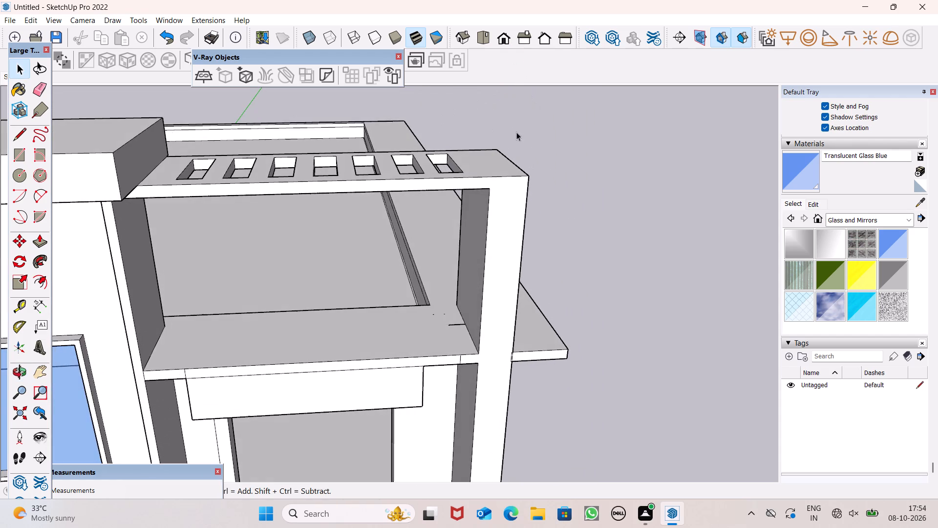
scroll(505, 178, "down", 8)
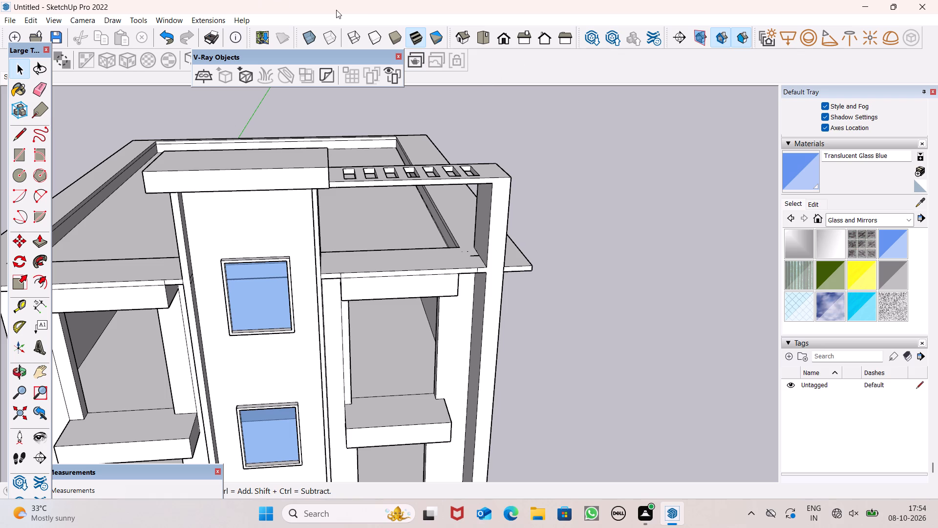
scroll(253, 25, "down", 1)
Examine the whole tower from the front, from the slotted roof beam down to the ground floor.
scroll(242, 44, "down", 1)
scroll(324, 191, "up", 1)
scroll(347, 208, "down", 6)
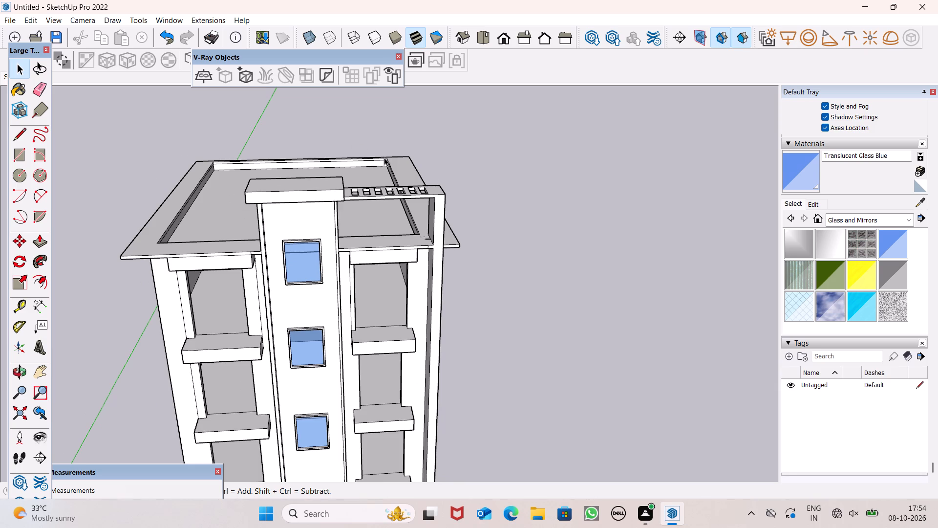
scroll(456, 134, "down", 6)
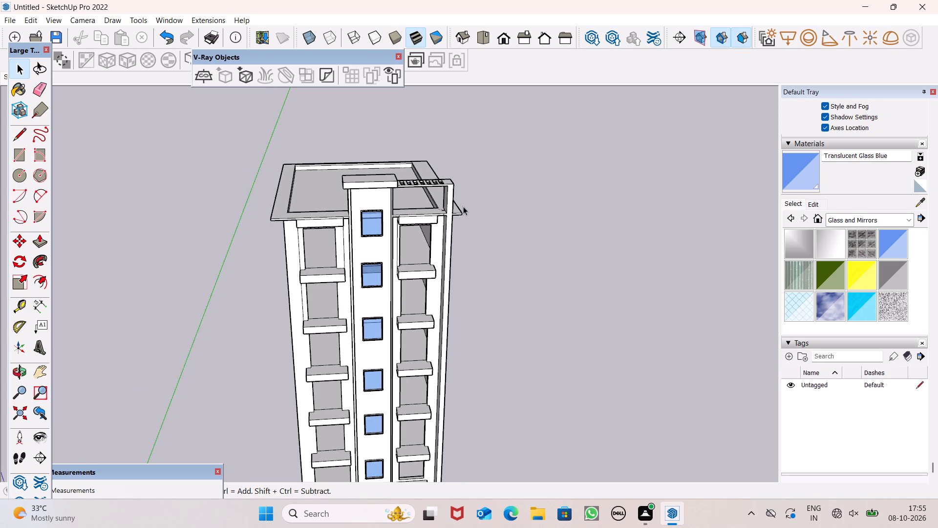
middle_click_drag(463, 206, 437, 155)
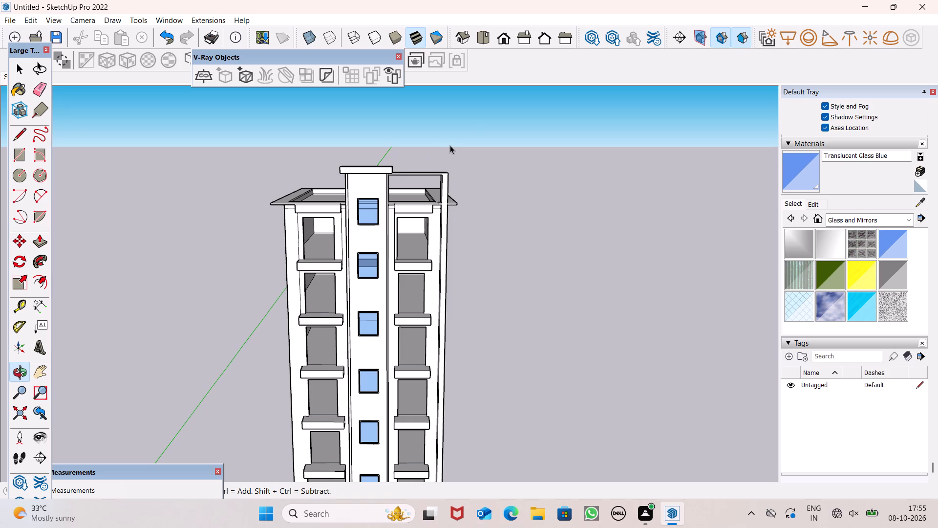
scroll(416, 119, "down", 2)
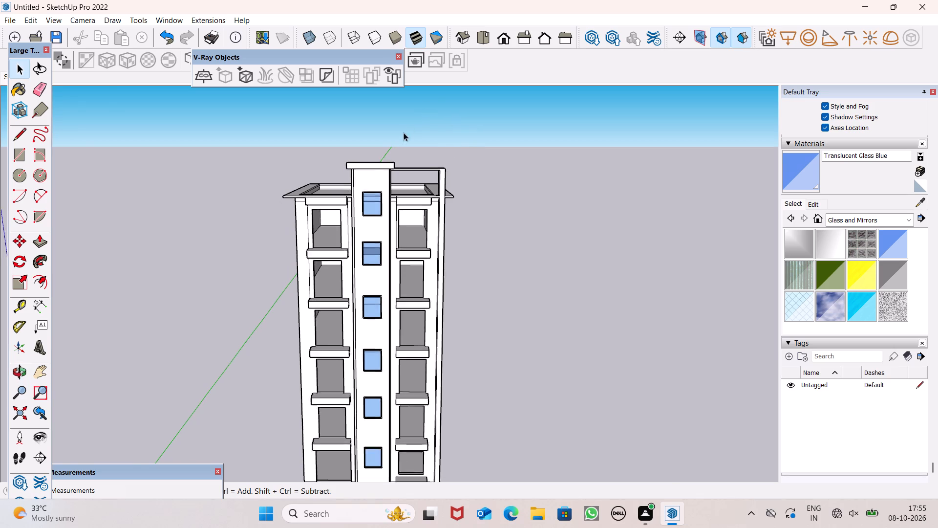
scroll(404, 132, "down", 3)
middle_click_drag(451, 229, 447, 231)
scroll(426, 180, "up", 1)
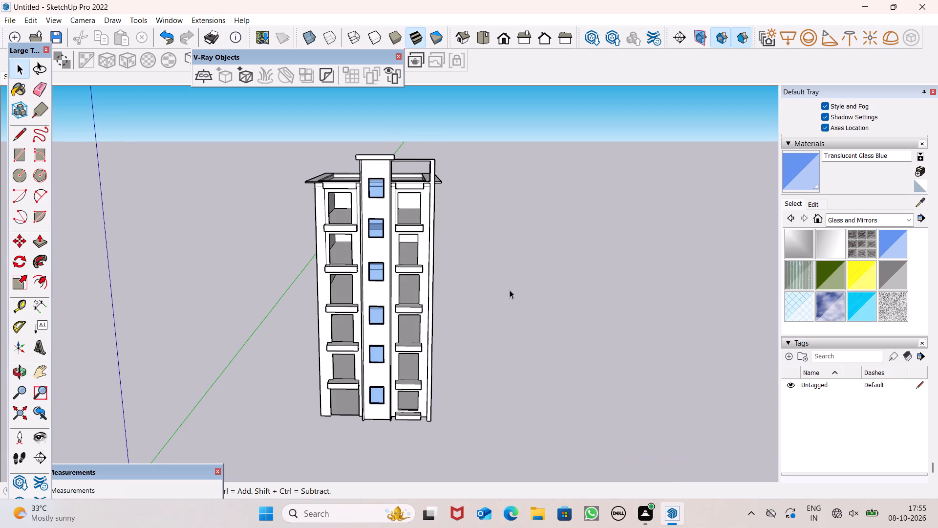
scroll(510, 290, "up", 1)
scroll(410, 207, "down", 3)
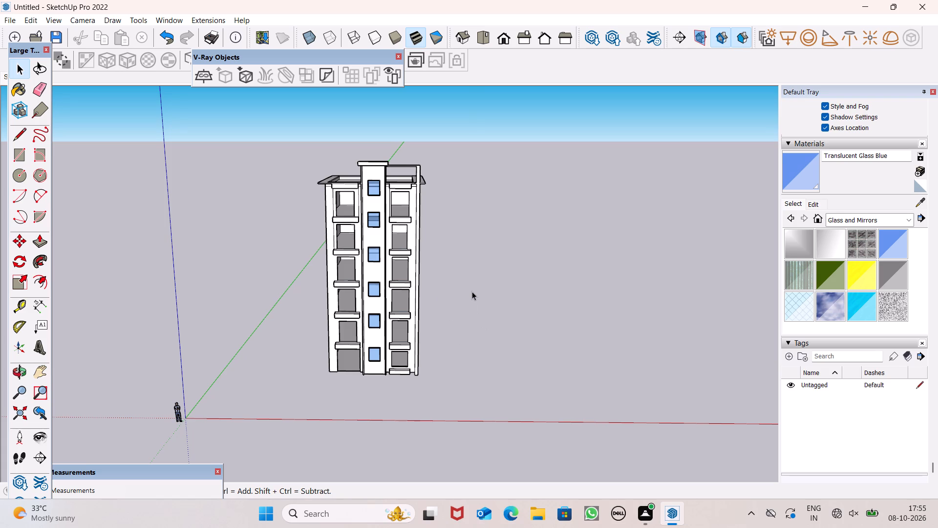
scroll(470, 290, "up", 2)
scroll(427, 279, "up", 3)
middle_click_drag(408, 310, 416, 347)
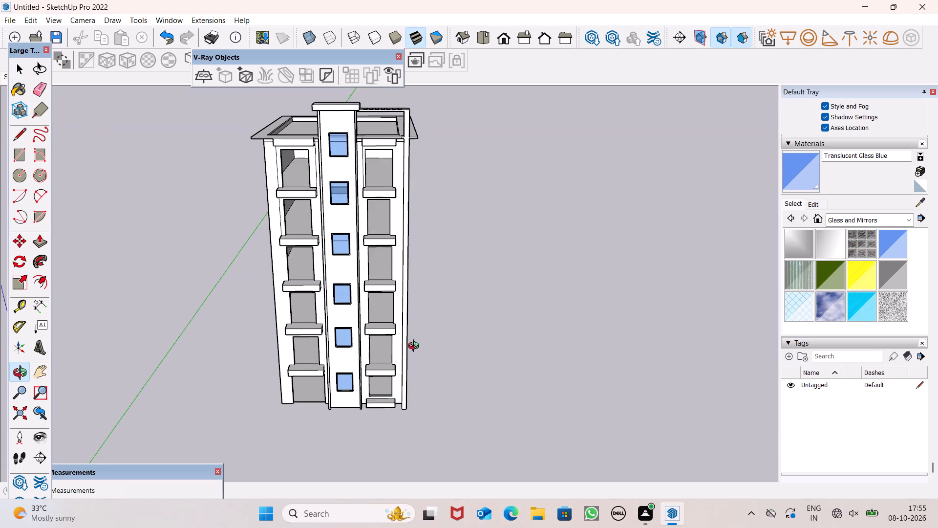
middle_click_drag(416, 347, 422, 342)
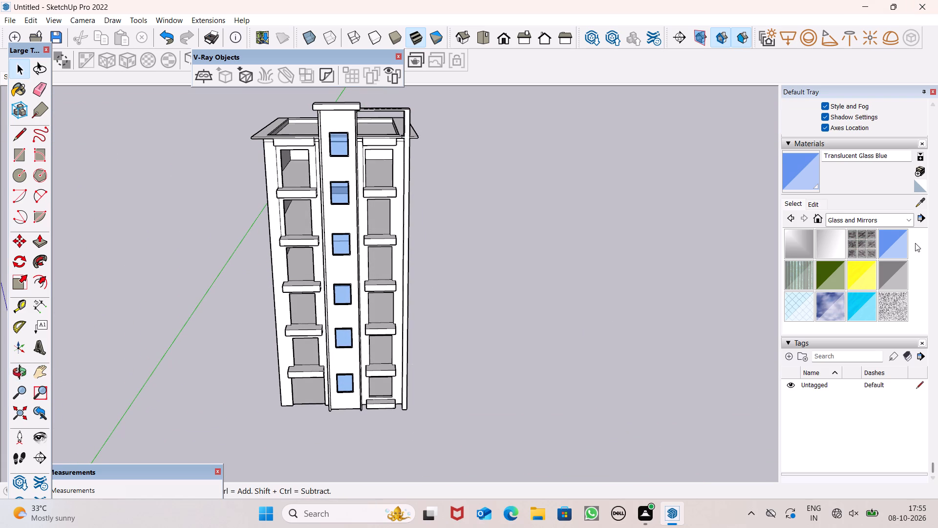
Draw an upright rectangle standing free beside the tower's corner column, near ground level, parallel to the front facade.
left_click(21, 151)
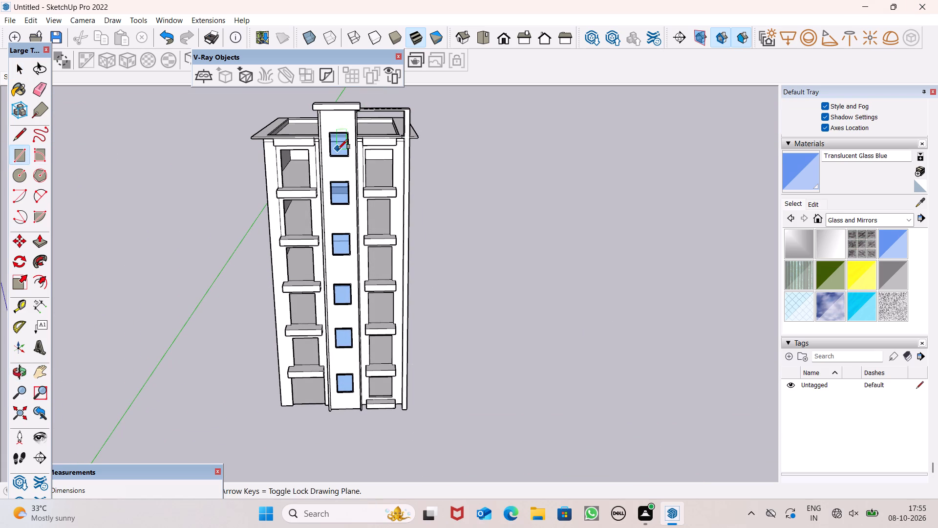
scroll(338, 149, "down", 4)
middle_click_drag(497, 342, 503, 274)
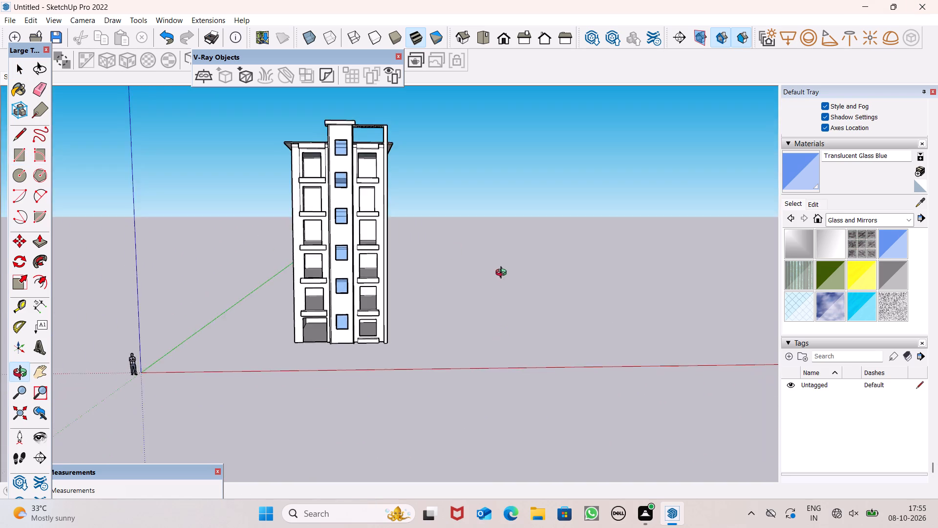
middle_click_drag(503, 274, 508, 242)
scroll(416, 330, "up", 7)
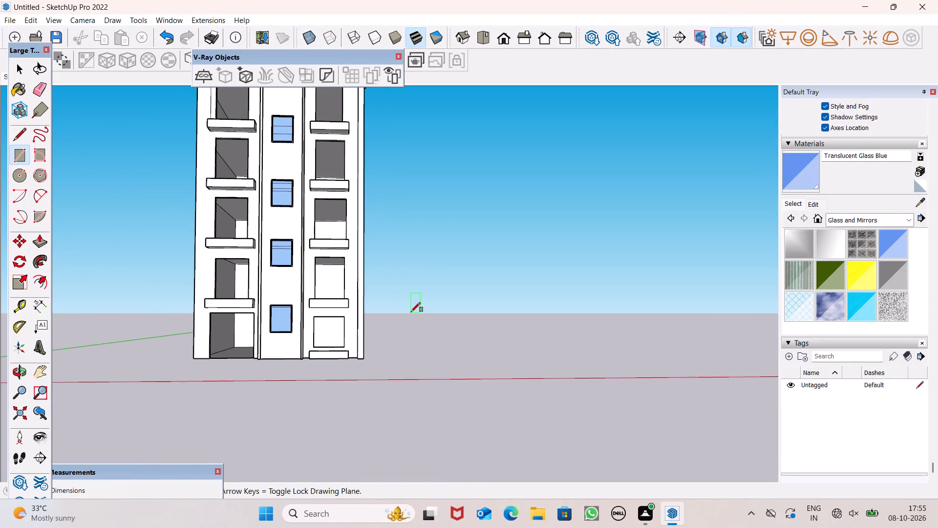
left_click(411, 311)
left_click(435, 345)
scroll(463, 316, "up", 1)
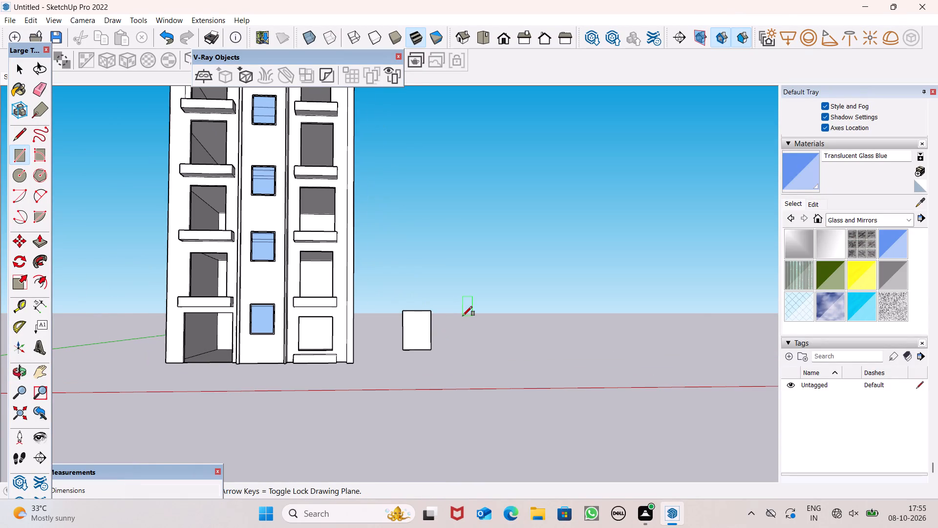
key("space")
Offset the free-standing rectangle's outline inward to form a narrow frame border, undoing the first try.
scroll(463, 316, "up", 1)
middle_click_drag(466, 317, 465, 318)
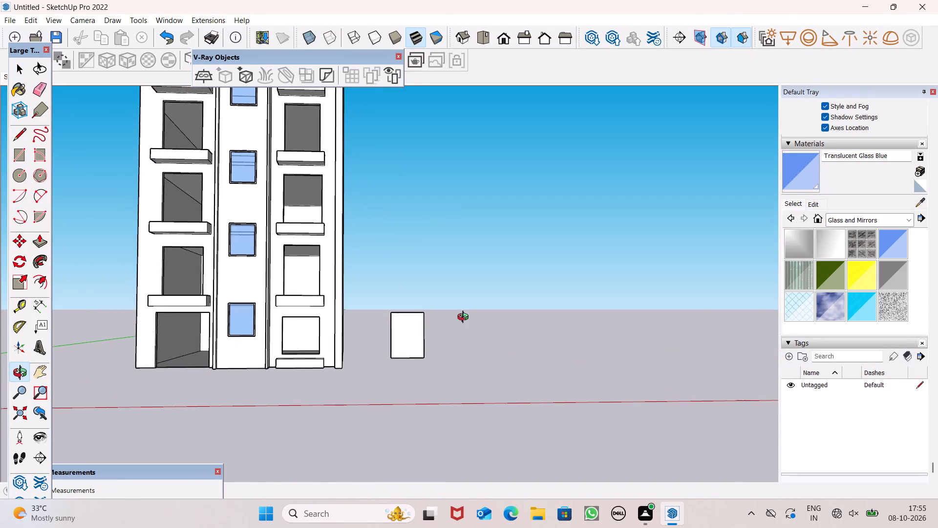
middle_click_drag(465, 318, 414, 356)
middle_click_drag(261, 402, 273, 387)
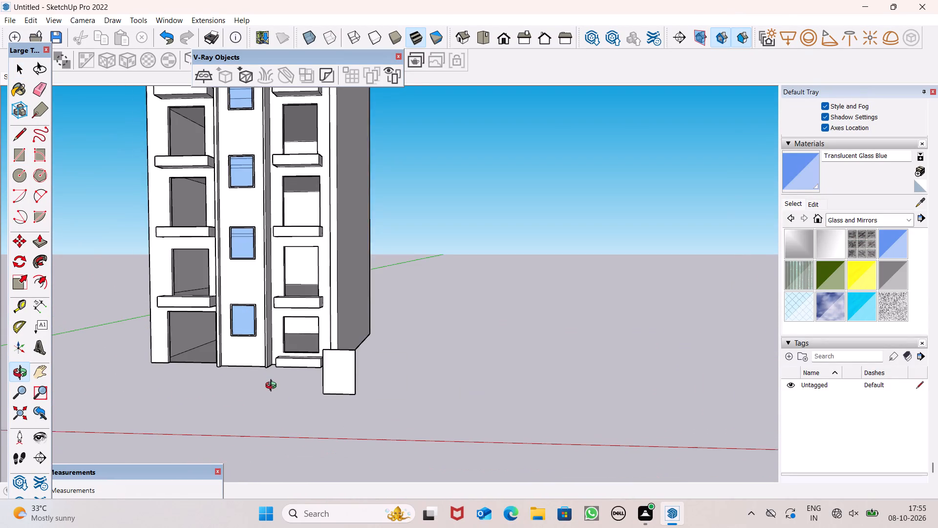
middle_click_drag(273, 387, 274, 387)
left_click(44, 280)
scroll(421, 434, "up", 4)
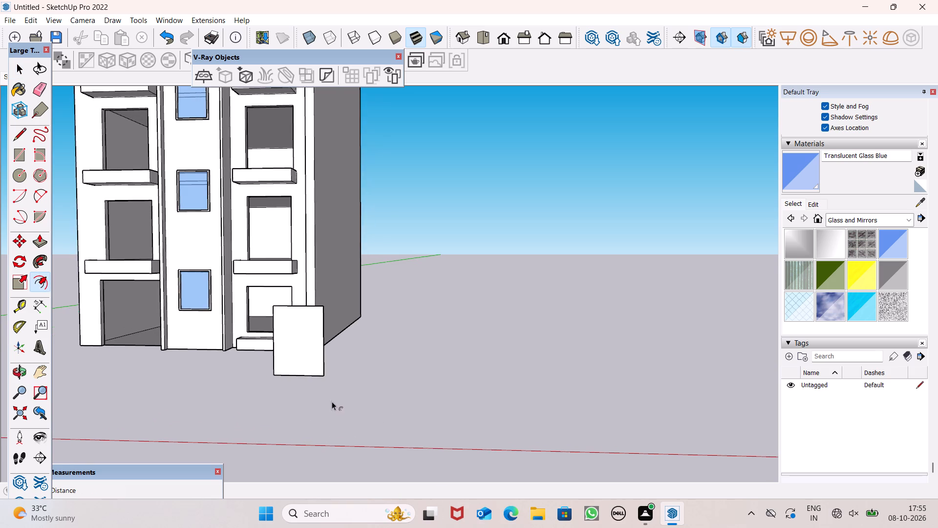
middle_click_drag(332, 401, 347, 397)
scroll(401, 307, "up", 4)
scroll(336, 273, "down", 3)
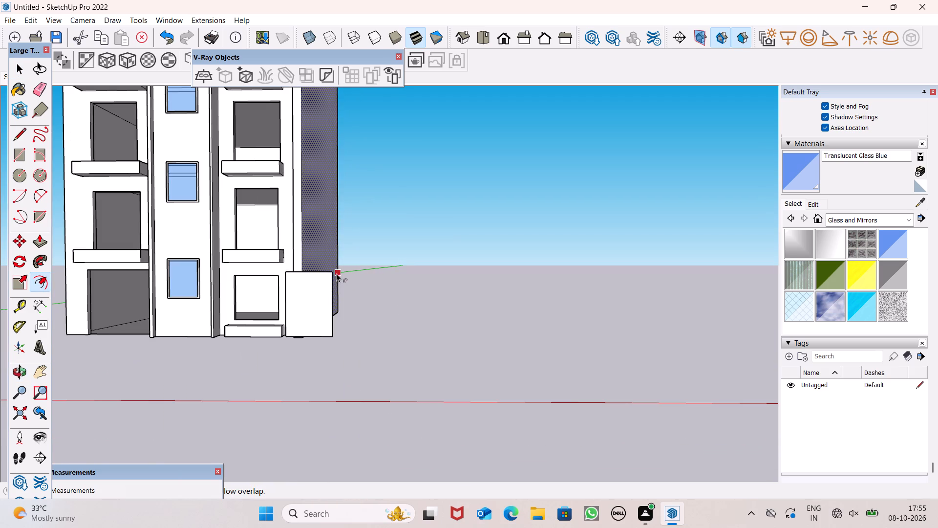
scroll(310, 275, "up", 8)
left_click_drag(310, 275, 308, 282)
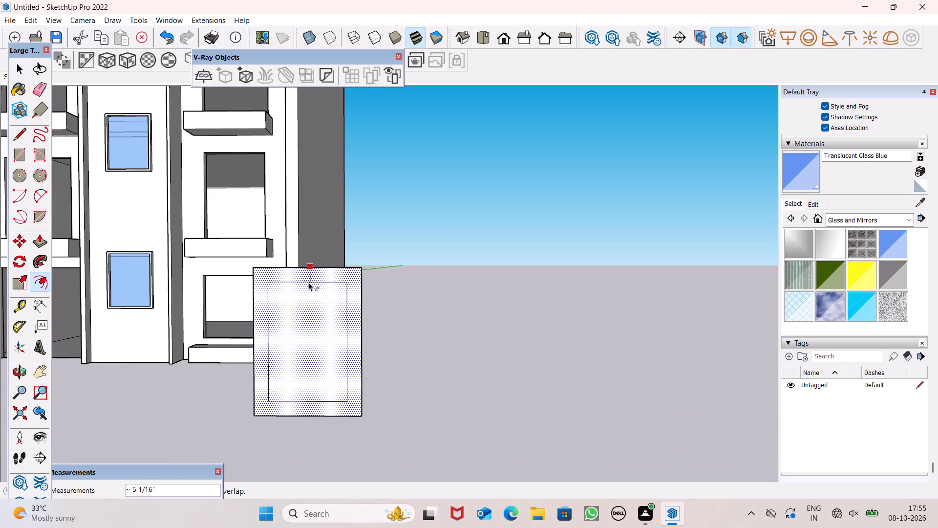
left_click_drag(308, 282, 306, 278)
left_click(306, 278)
key("ctrl+z")
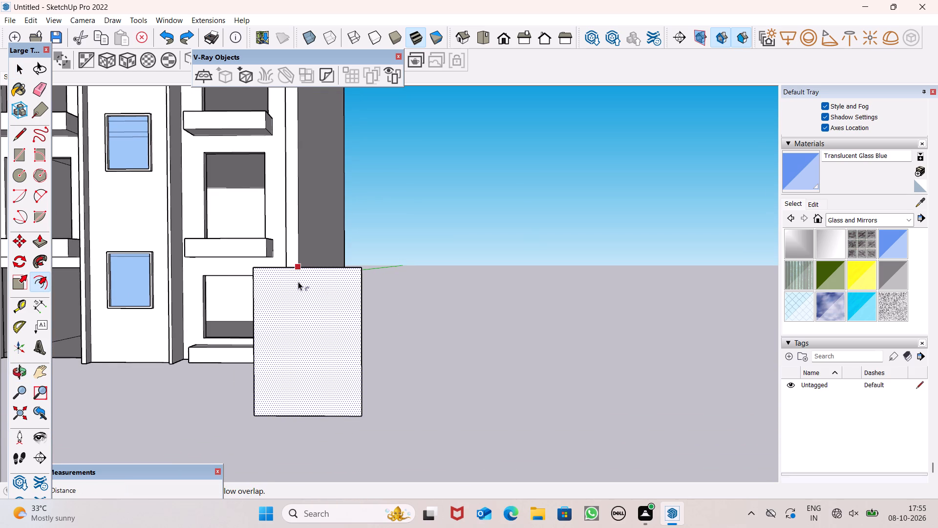
left_click(299, 278)
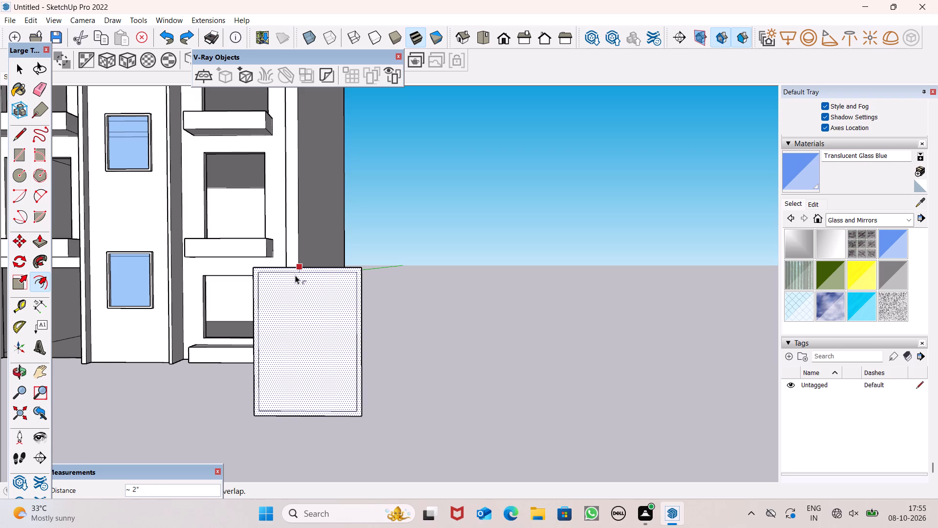
key("space")
left_click(430, 298)
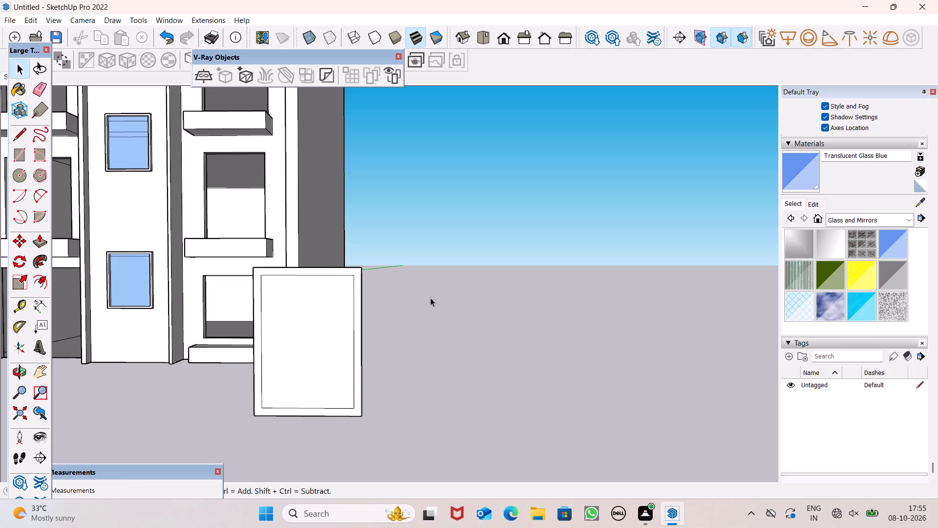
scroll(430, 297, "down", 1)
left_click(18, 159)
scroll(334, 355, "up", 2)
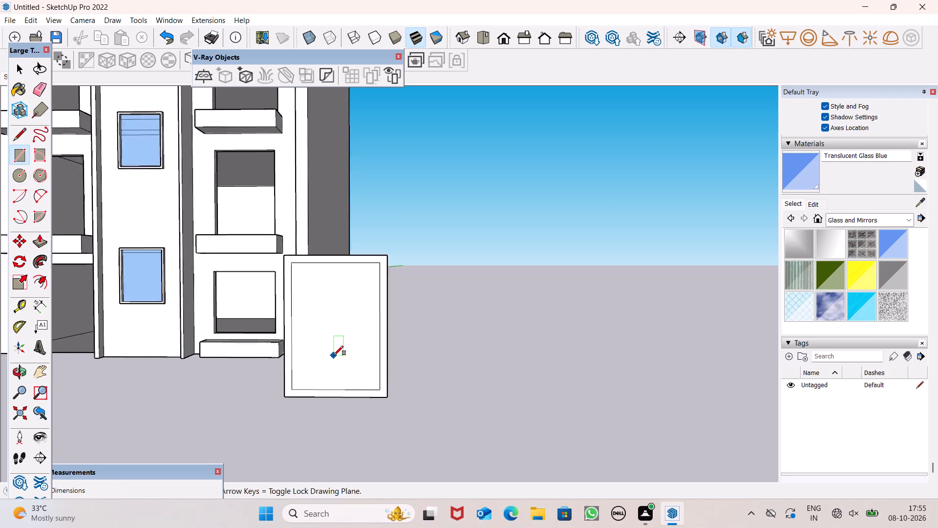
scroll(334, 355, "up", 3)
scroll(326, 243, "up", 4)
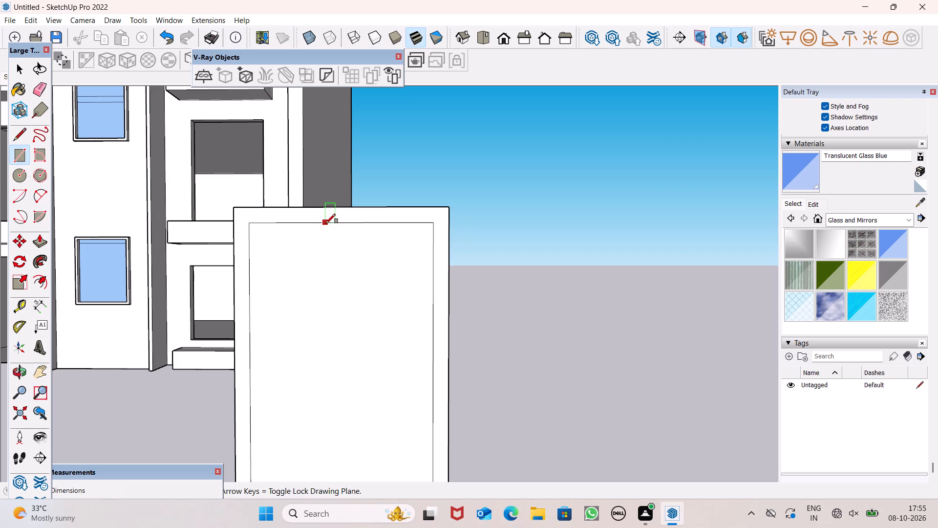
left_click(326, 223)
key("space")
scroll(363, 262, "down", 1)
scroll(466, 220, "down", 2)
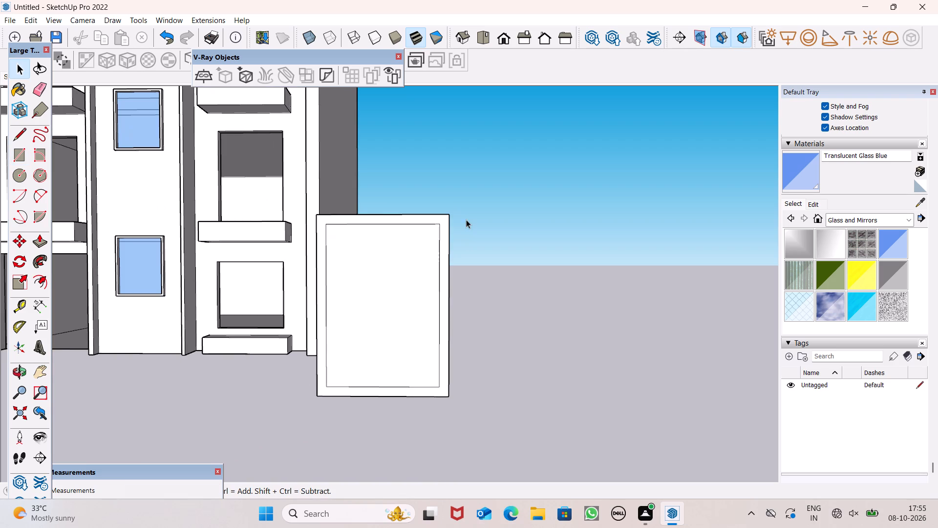
Draw a vertical strip about 3 3/16" wide and 3' 9 15/16" tall inside the frame, from its inner top edge to its inner bottom edge.
left_click(19, 162)
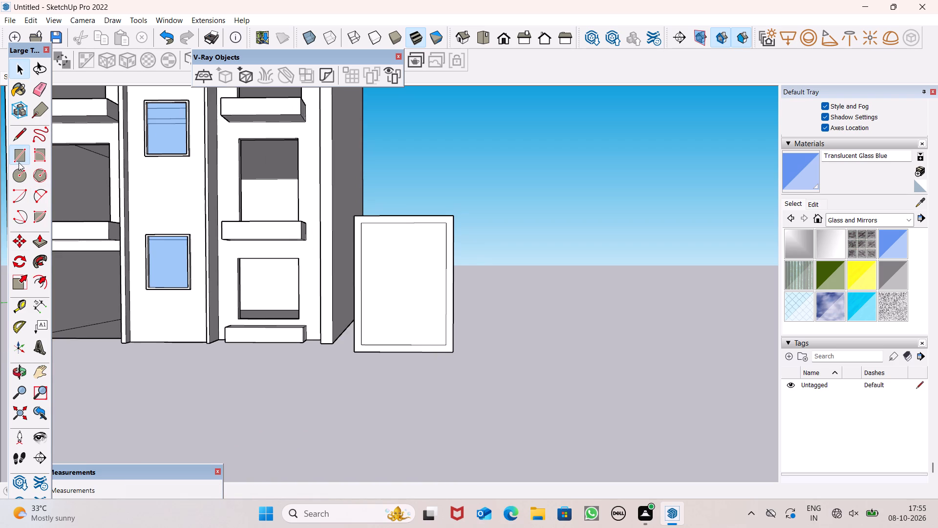
scroll(469, 274, "up", 3)
scroll(467, 268, "down", 3)
middle_click_drag(467, 291, 493, 327)
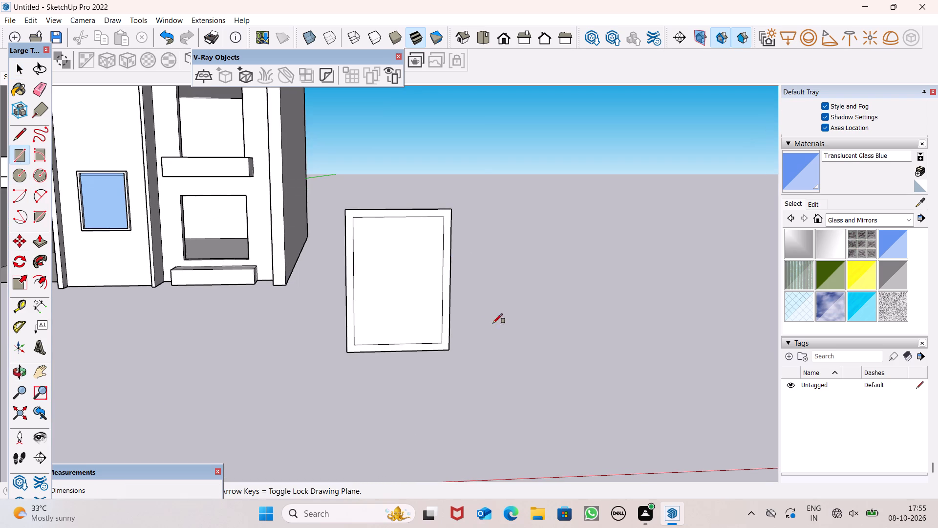
scroll(431, 234, "up", 4)
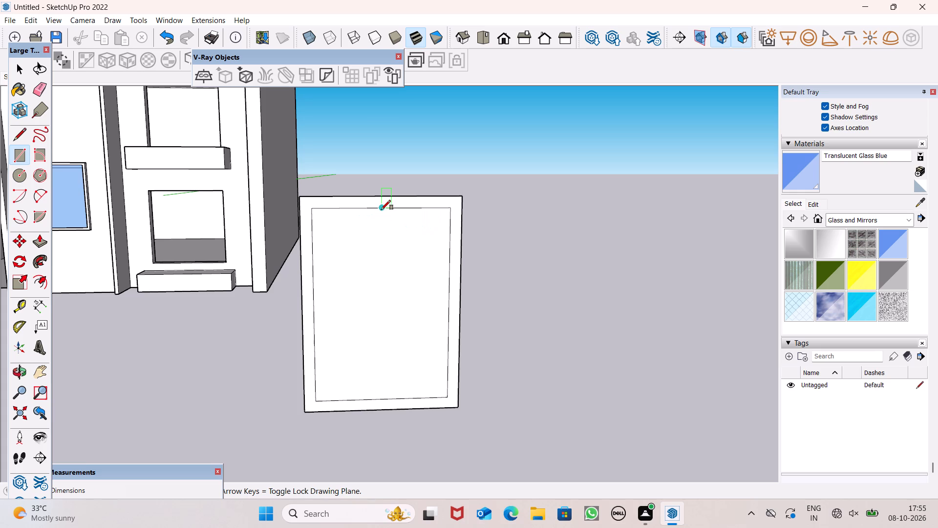
scroll(389, 219, "up", 3)
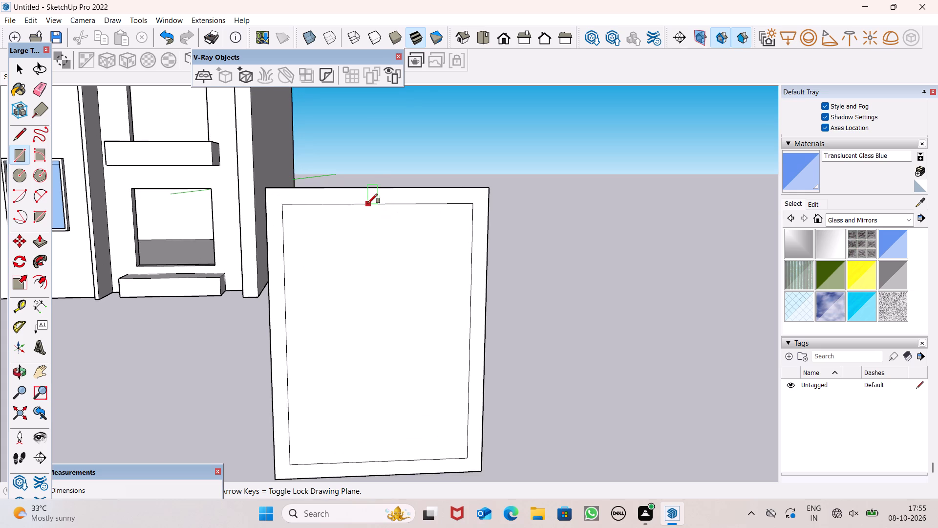
left_click(368, 203)
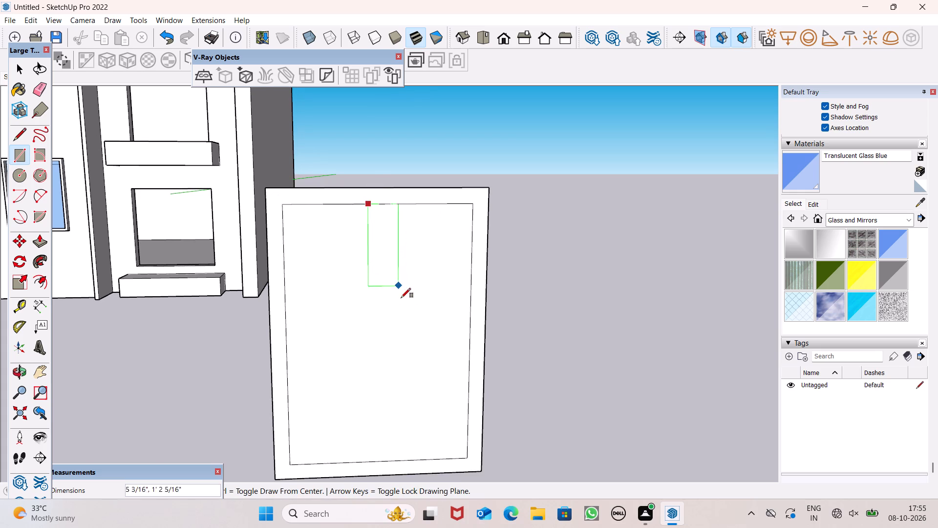
scroll(396, 464, "up", 1)
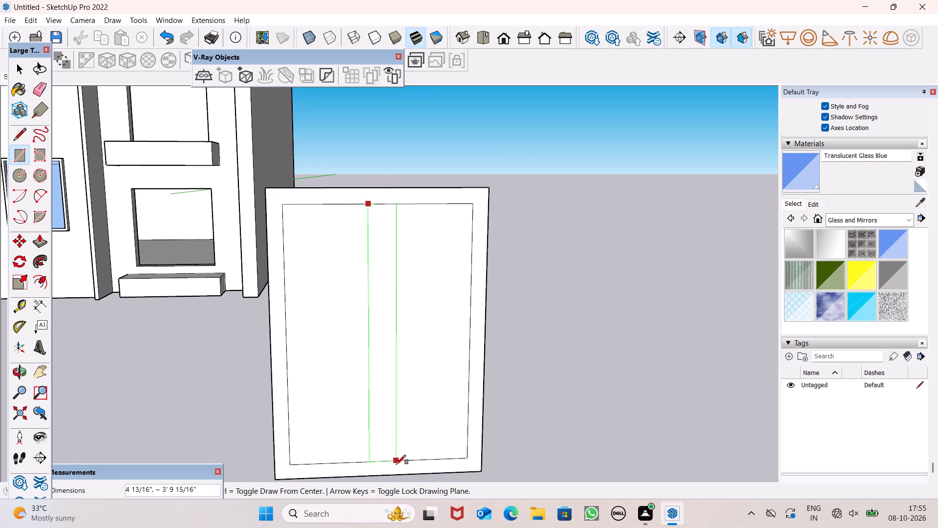
scroll(396, 464, "up", 2)
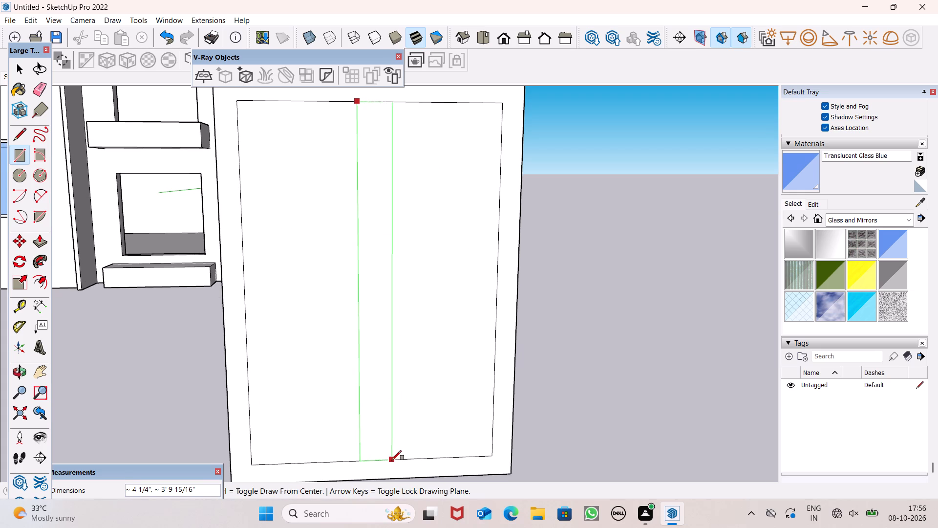
left_click(384, 463)
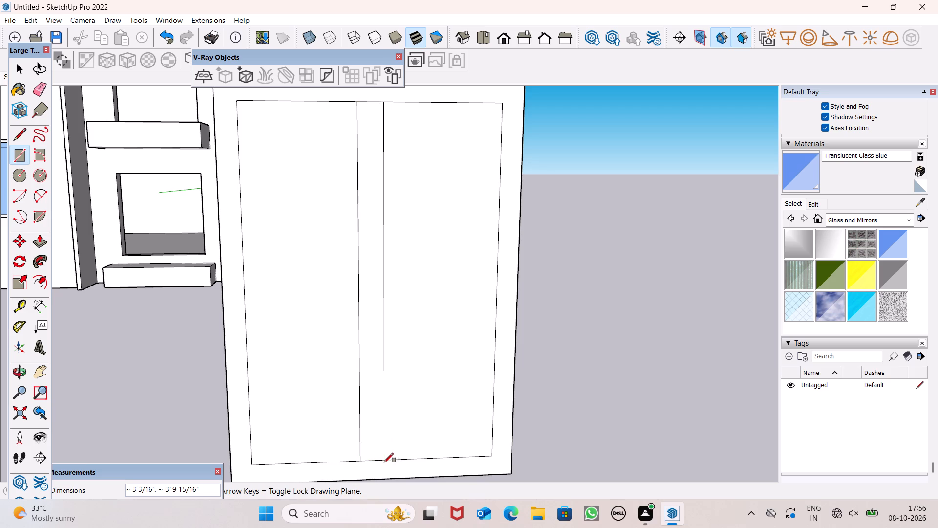
key("space")
Move the vertical strip sideways about 11/16" within the free-standing frame to centre it between the two sides.
scroll(393, 391, "down", 4)
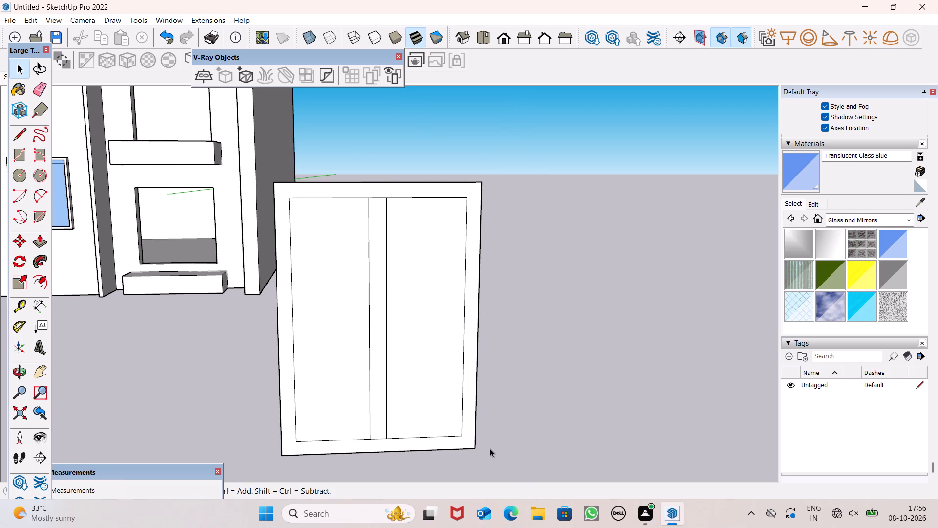
scroll(499, 430, "down", 1)
middle_click_drag(496, 431, 470, 437)
scroll(450, 428, "up", 3)
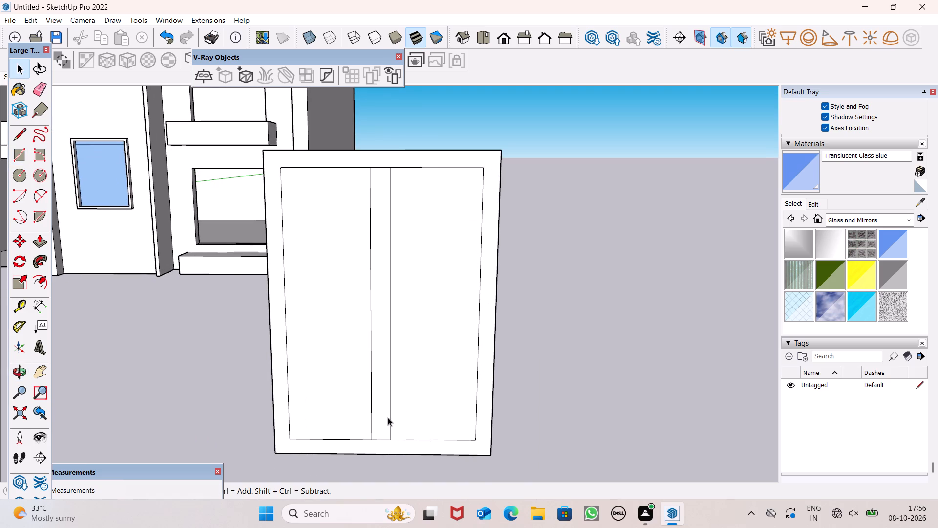
left_click(388, 417)
double_click(383, 417)
key("m")
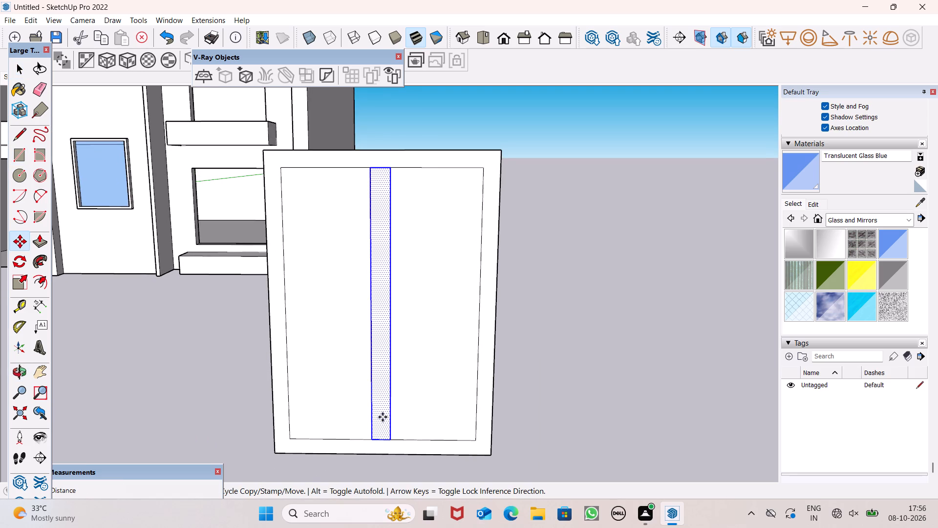
key("Return")
left_click(380, 417)
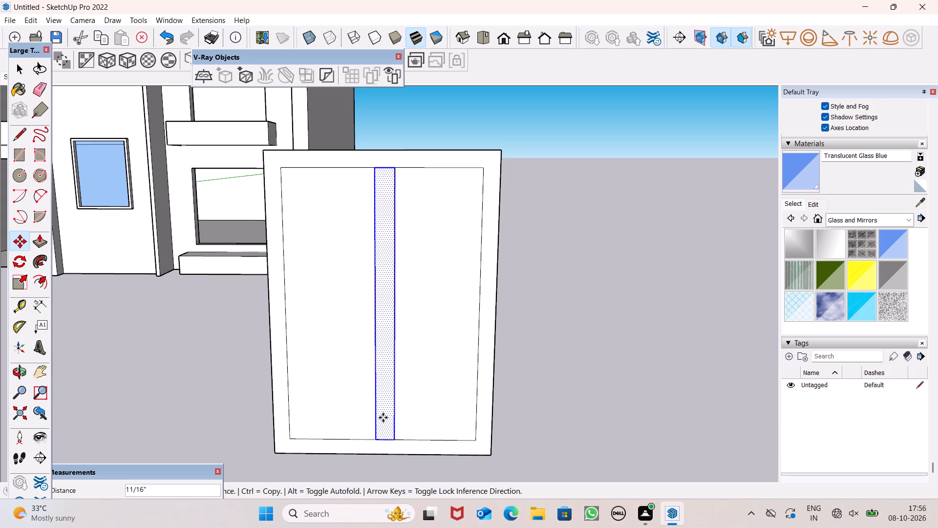
key("space")
left_click(544, 405)
Push/Pull the free-standing frame's border outward 6" on the side facing away from the tower.
scroll(537, 396, "down", 3)
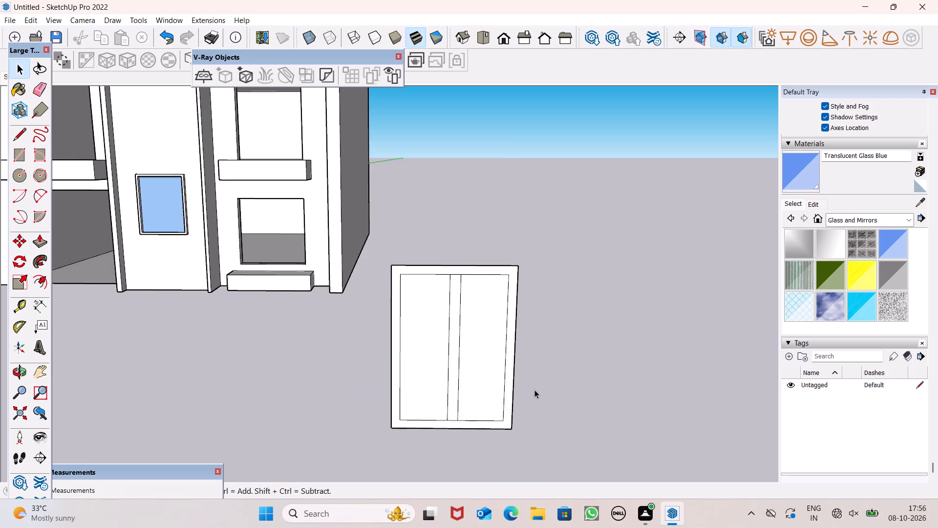
middle_click_drag(534, 389, 442, 370)
scroll(626, 283, "down", 9)
scroll(580, 281, "up", 4)
scroll(529, 267, "down", 1)
scroll(521, 260, "up", 1)
scroll(524, 242, "down", 1)
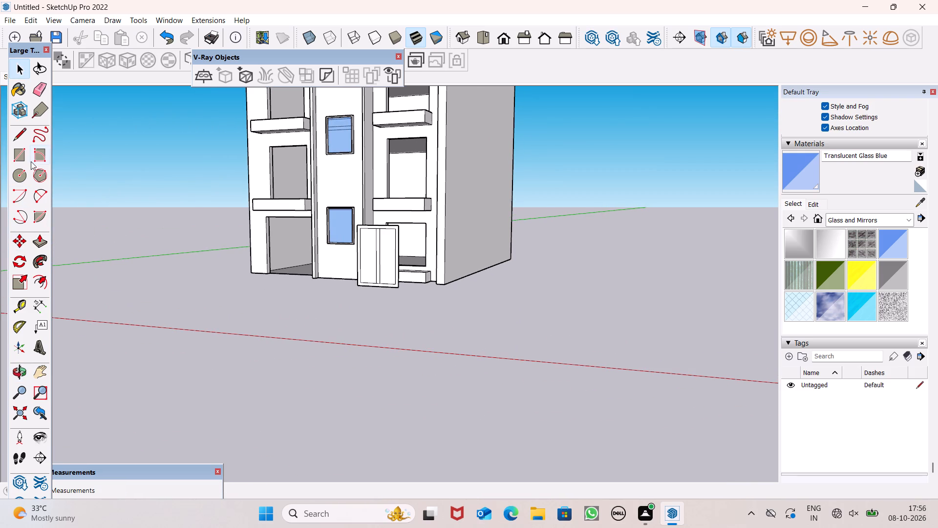
left_click(42, 236)
scroll(610, 394, "up", 1)
middle_click_drag(610, 394, 496, 390)
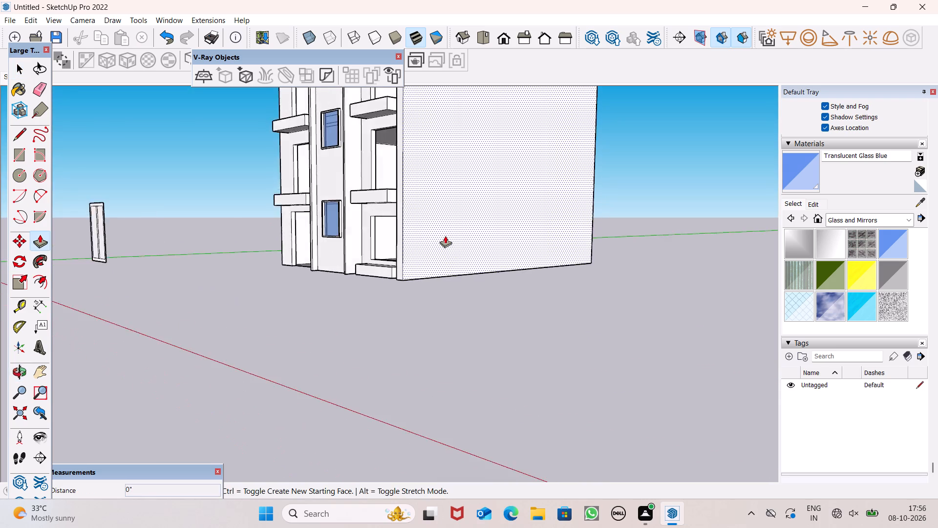
scroll(445, 236, "down", 5)
middle_click_drag(425, 254, 265, 304)
scroll(278, 320, "up", 1)
scroll(179, 262, "up", 7)
scroll(164, 257, "down", 1)
scroll(162, 257, "up", 3)
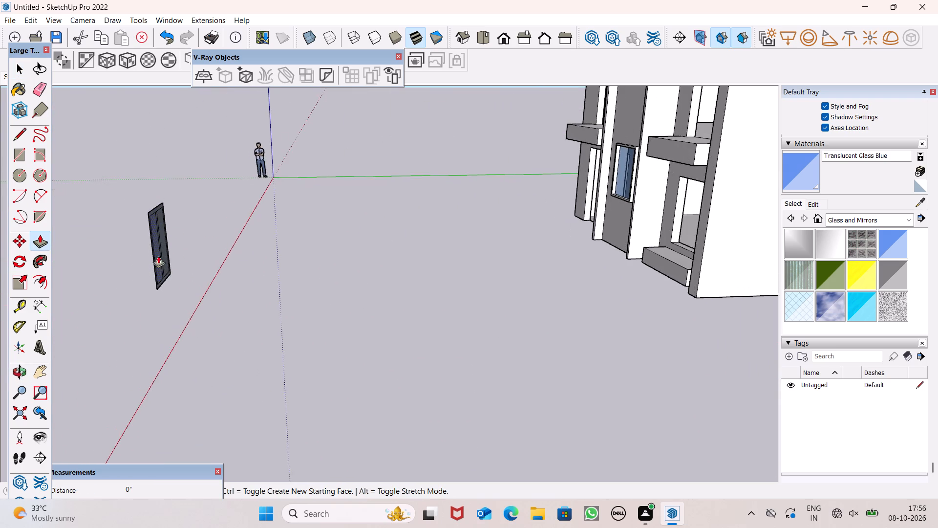
middle_click_drag(175, 271, 100, 295)
scroll(101, 314, "up", 8)
scroll(87, 277, "up", 4)
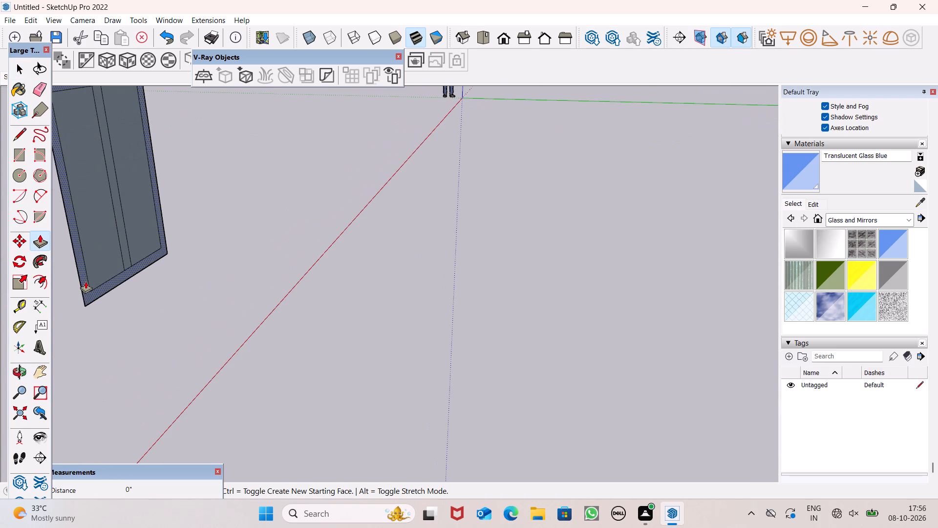
left_click_drag(85, 281, 92, 286)
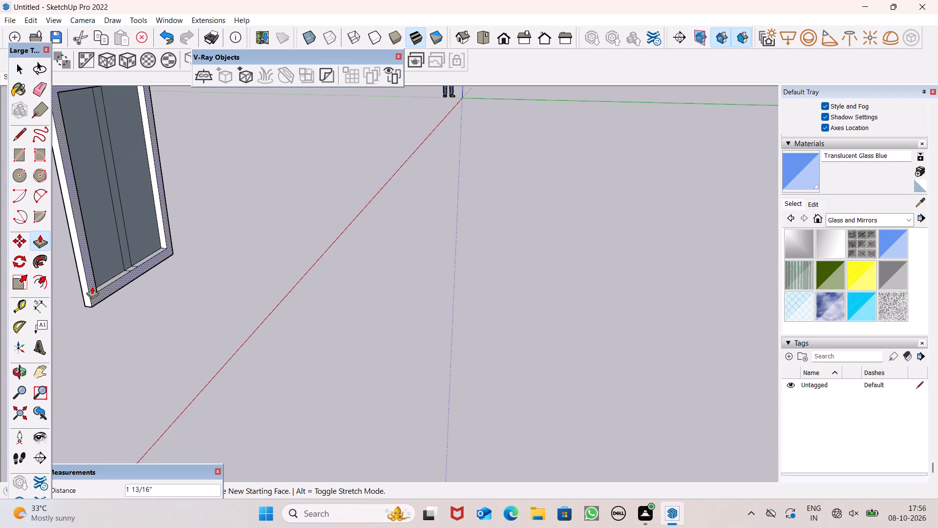
left_click_drag(92, 286, 95, 281)
type("6\"")
key("Return")
Extrude the centre strip 6" so it is flush with the frame border, undoing a shallower first try.
left_click_drag(125, 256, 129, 272)
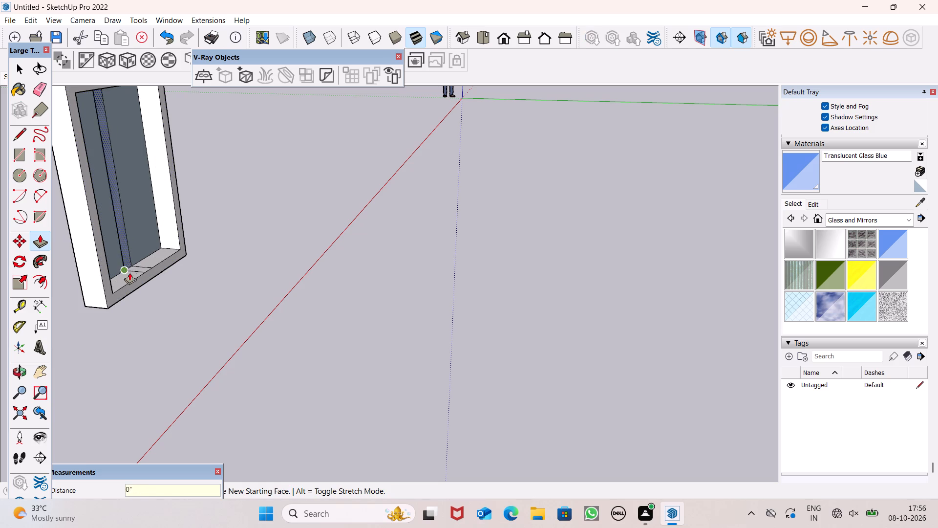
left_click_drag(129, 272, 131, 288)
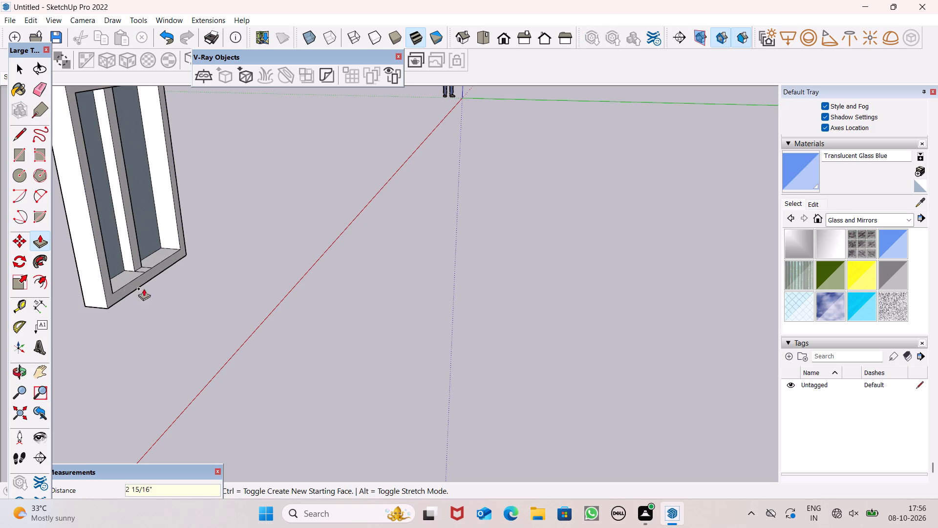
key("ctrl+z")
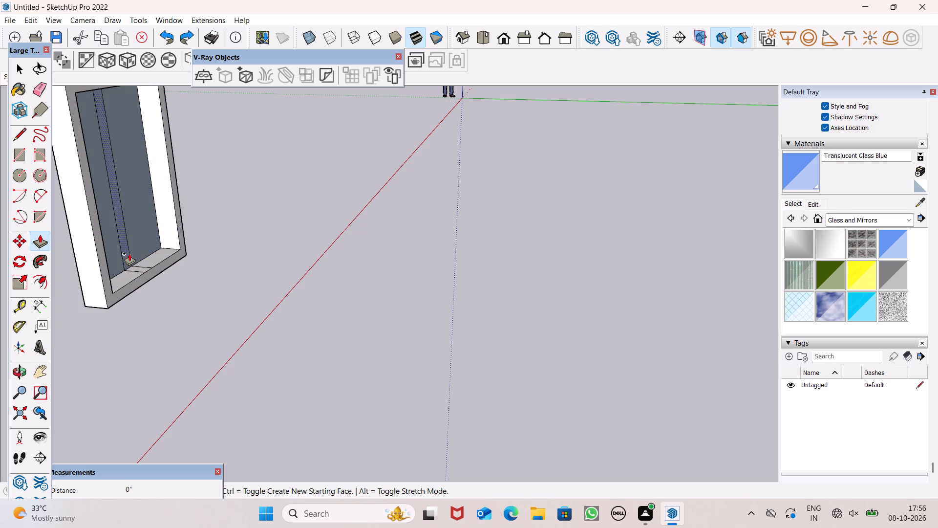
left_click_drag(129, 253, 143, 280)
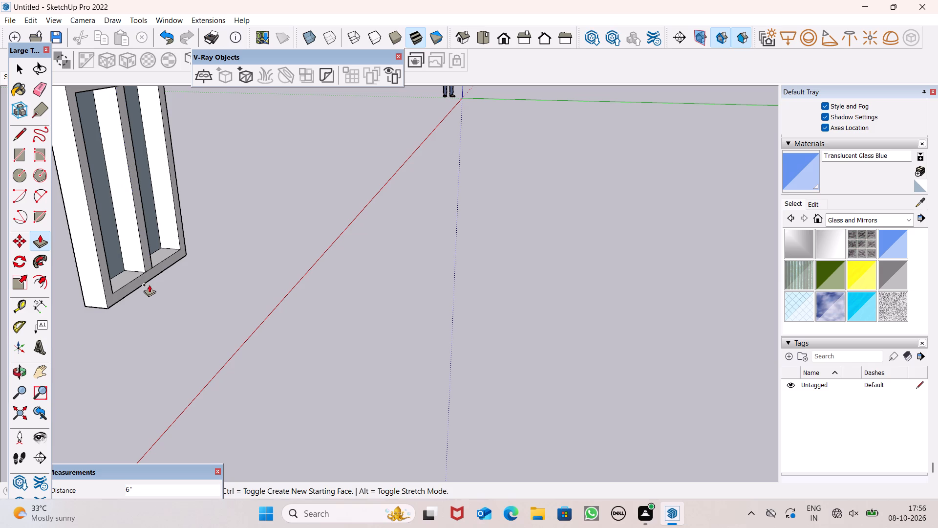
key("space")
Paint both panes of the free-standing window with Translucent Glass Blue.
scroll(213, 271, "down", 2)
scroll(270, 259, "down", 4)
middle_click_drag(280, 314, 637, 279)
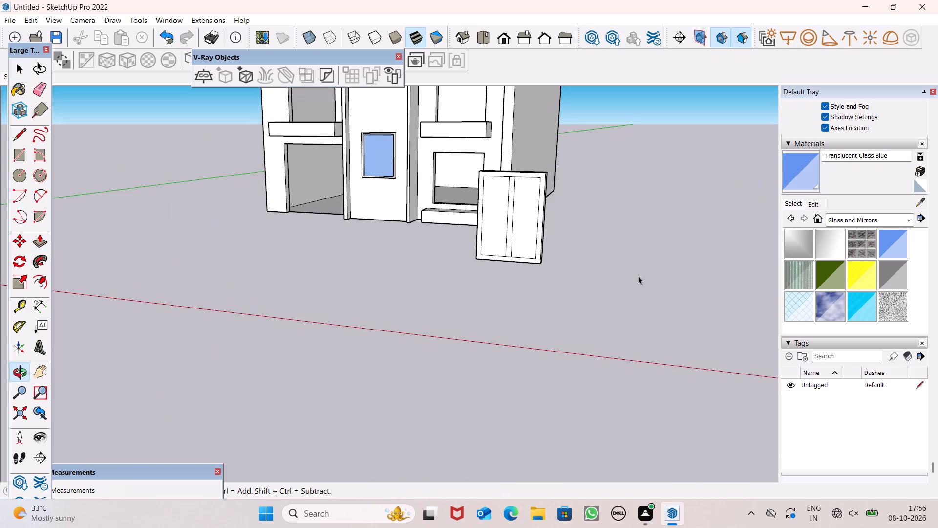
scroll(552, 240, "down", 1)
middle_click_drag(570, 268, 603, 316)
scroll(514, 258, "down", 3)
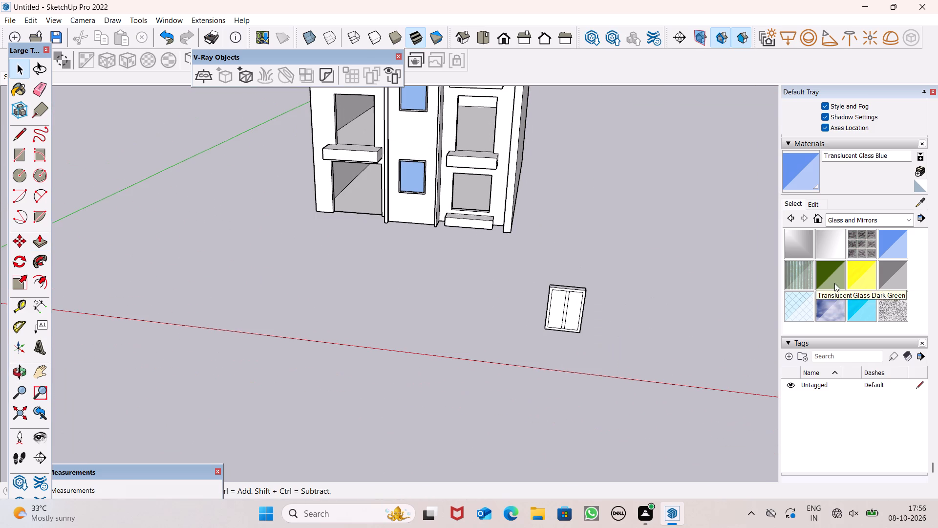
scroll(606, 308, "up", 7)
left_click(810, 165)
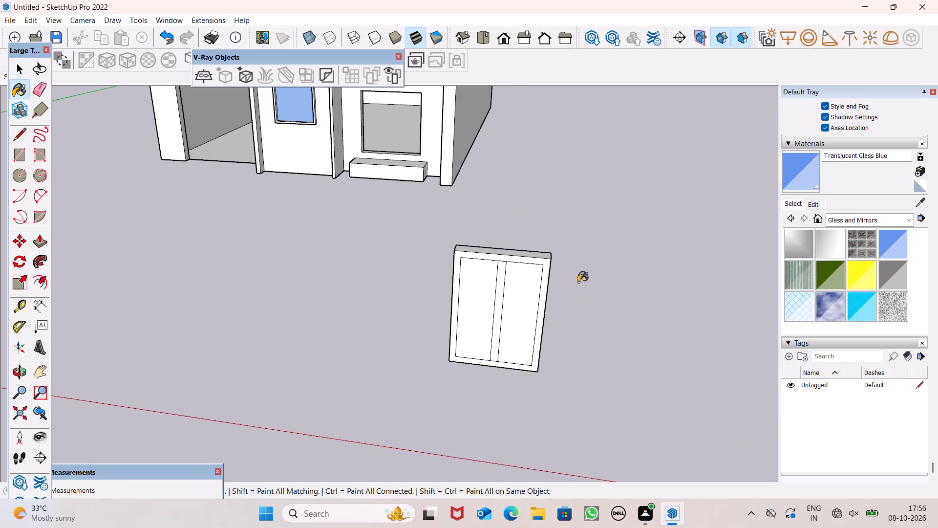
left_click_drag(535, 293, 530, 292)
left_click(479, 290)
Erase the seam edges where the centre strip meets the top and bottom of the window frame.
middle_click_drag(537, 292, 542, 275)
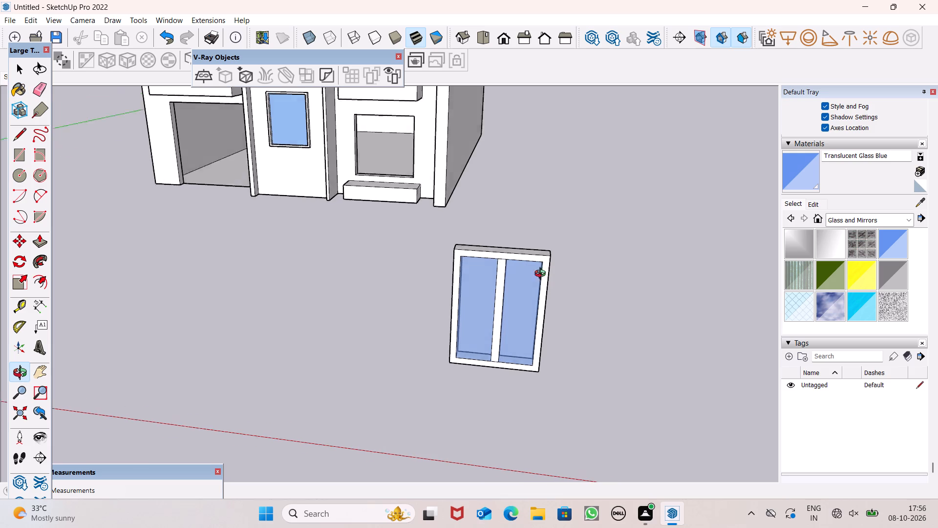
middle_click_drag(542, 275, 554, 233)
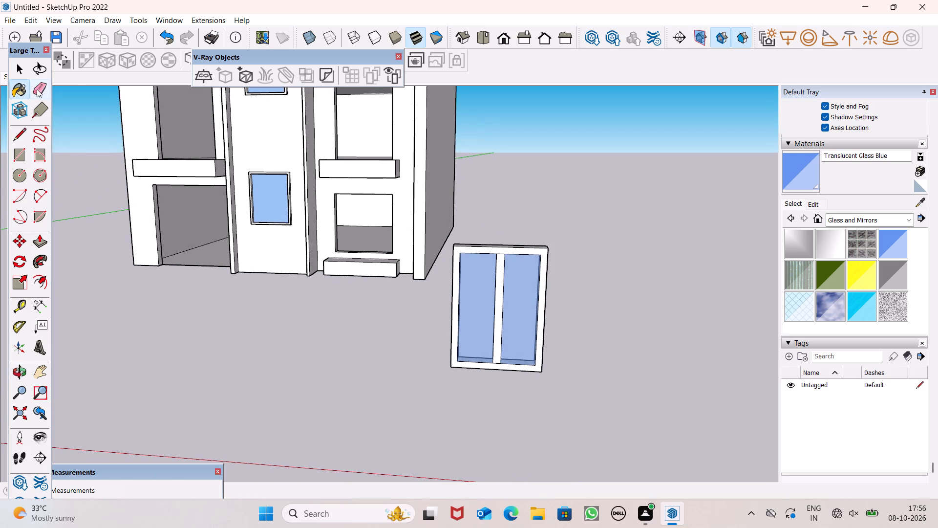
left_click(38, 88)
scroll(490, 260, "up", 10)
left_click_drag(491, 236, 492, 246)
scroll(518, 204, "down", 3)
scroll(532, 354, "up", 9)
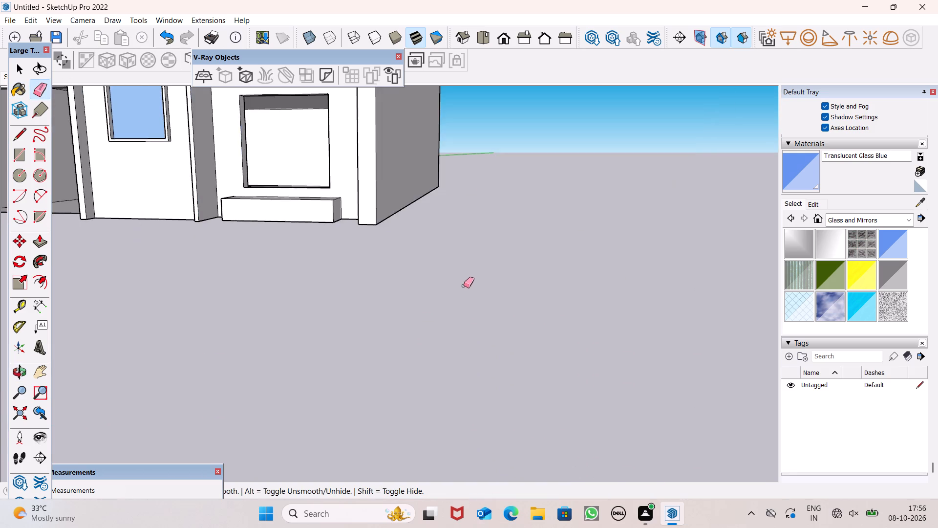
scroll(463, 286, "down", 5)
scroll(448, 273, "up", 3)
left_click_drag(447, 272, 444, 277)
key("space")
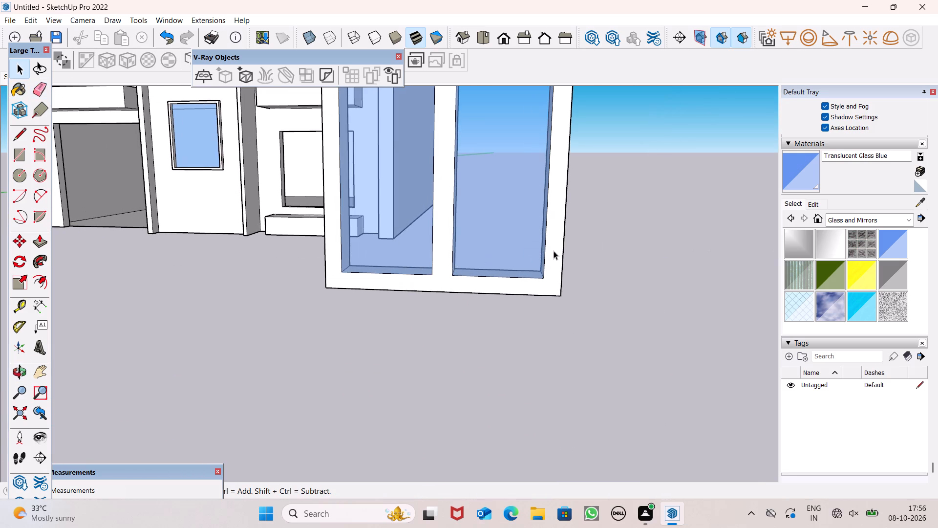
Select the whole free-standing two-pane window, including frame and glass, and make it a group.
key("space")
scroll(554, 251, "down", 6)
scroll(556, 257, "up", 1)
scroll(543, 337, "down", 1)
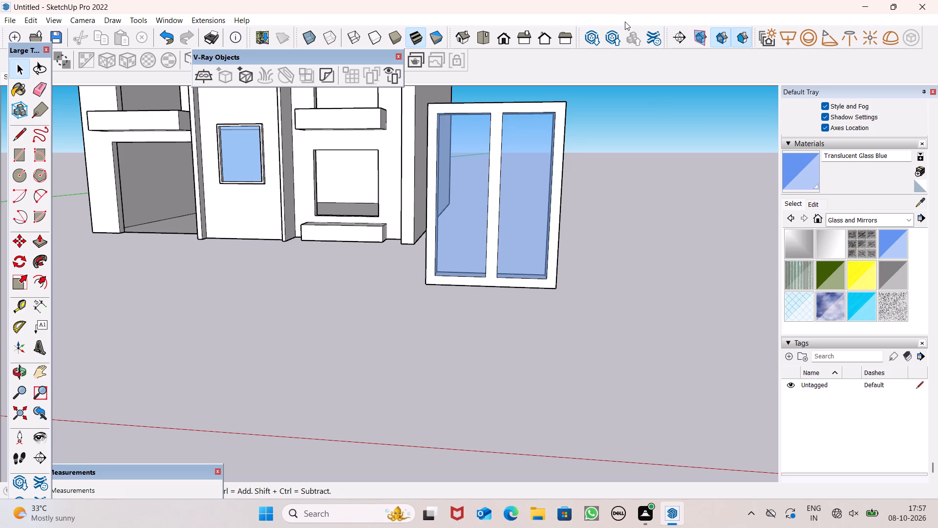
scroll(485, 177, "down", 2)
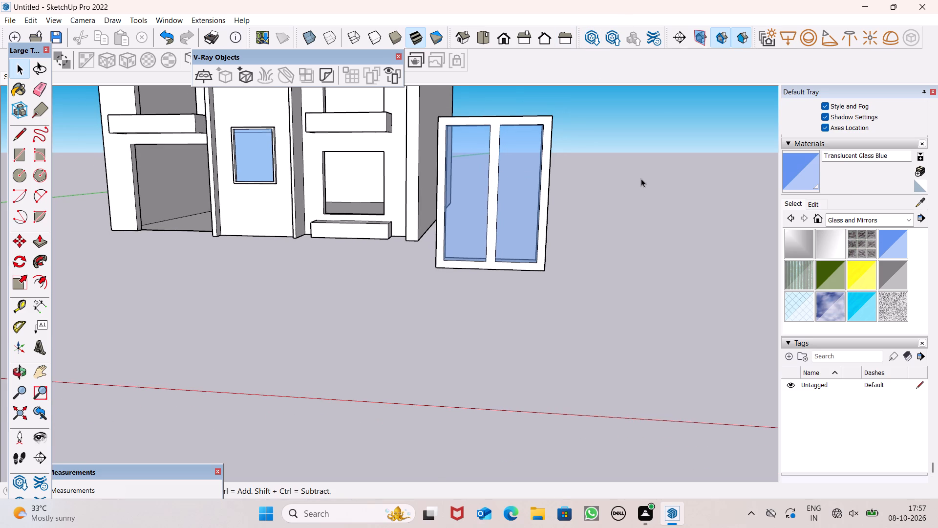
scroll(641, 178, "up", 1)
scroll(621, 200, "down", 2)
triple_click(533, 187)
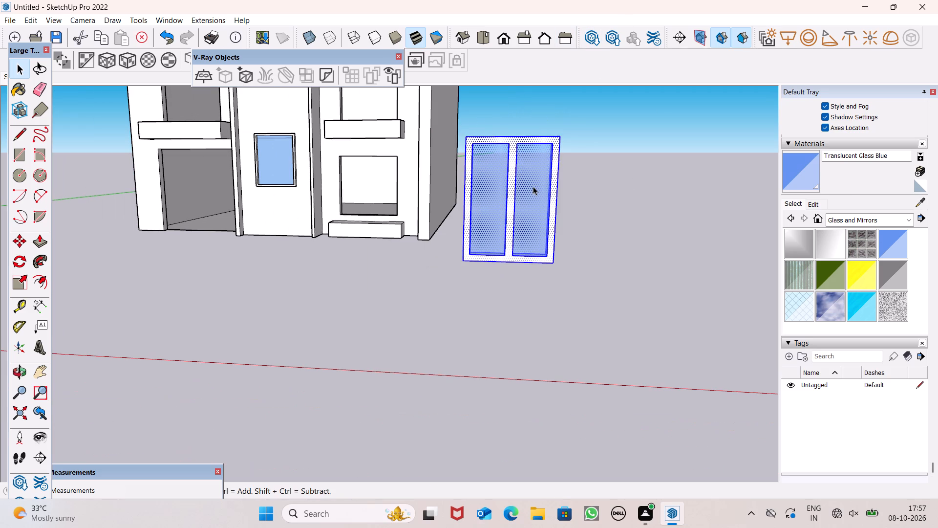
left_click(533, 186)
right_click(528, 185)
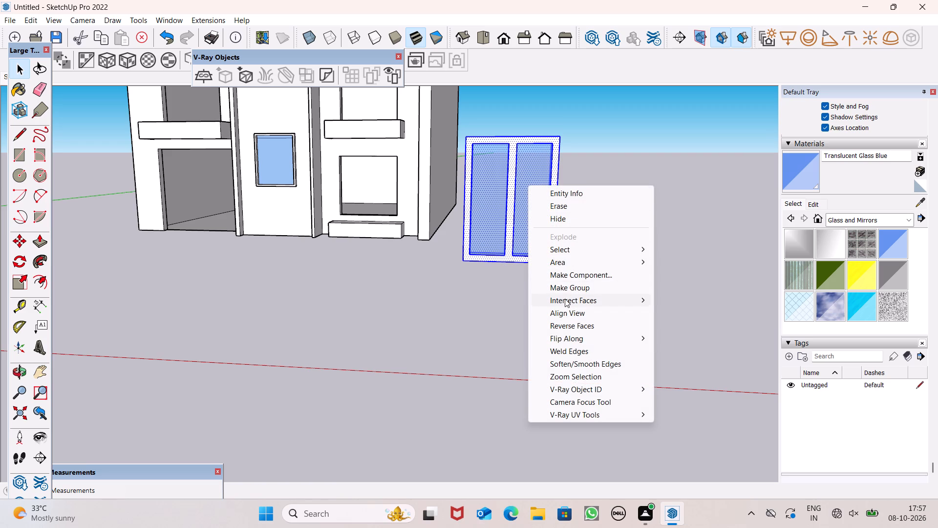
left_click(569, 290)
Scale the window group uniformly from its upper corner down to 0.50.
scroll(576, 244, "down", 2)
middle_click_drag(572, 249, 330, 237)
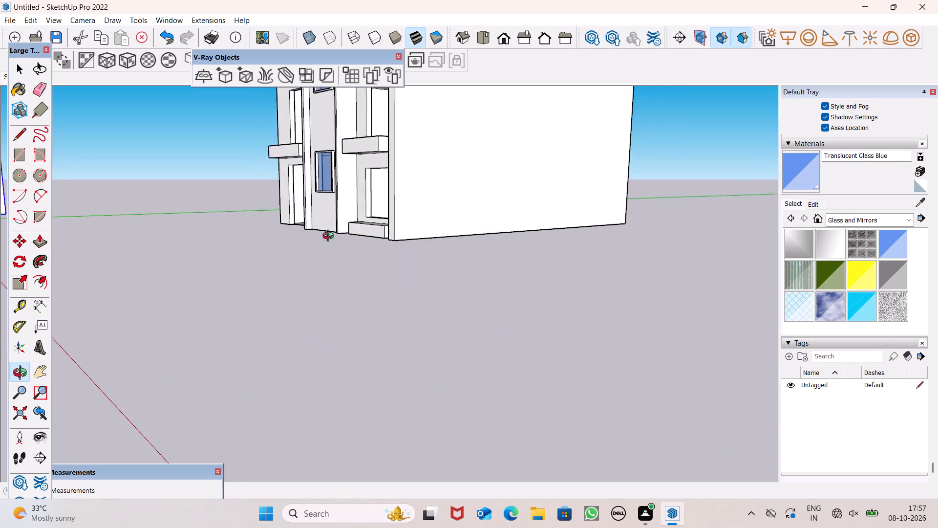
middle_click_drag(330, 237, 539, 278)
scroll(524, 237, "down", 6)
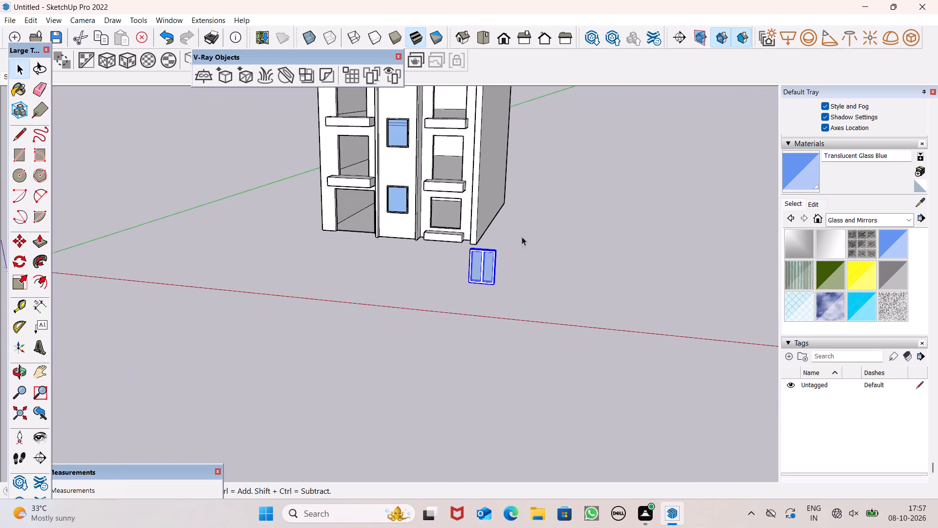
scroll(508, 296, "up", 7)
scroll(513, 261, "down", 1)
scroll(513, 261, "up", 3)
middle_click_drag(564, 285, 585, 270)
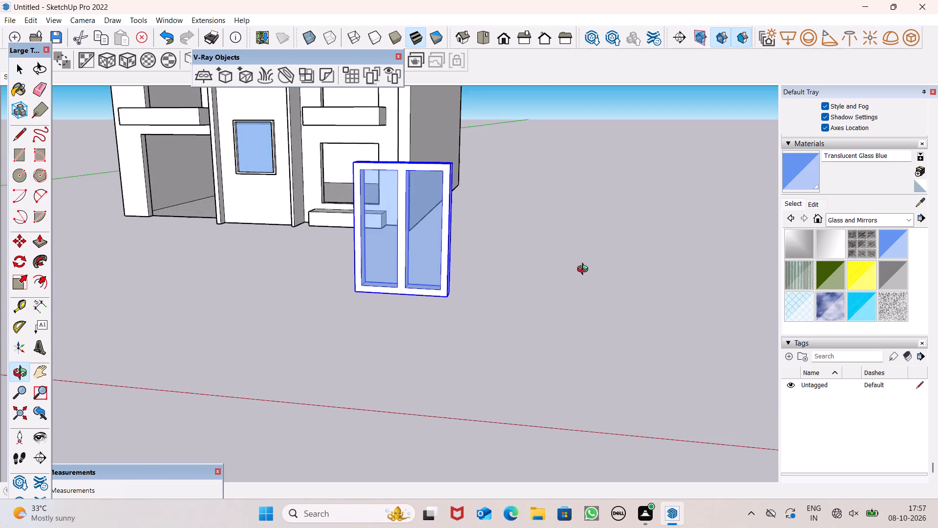
middle_click_drag(585, 270, 580, 274)
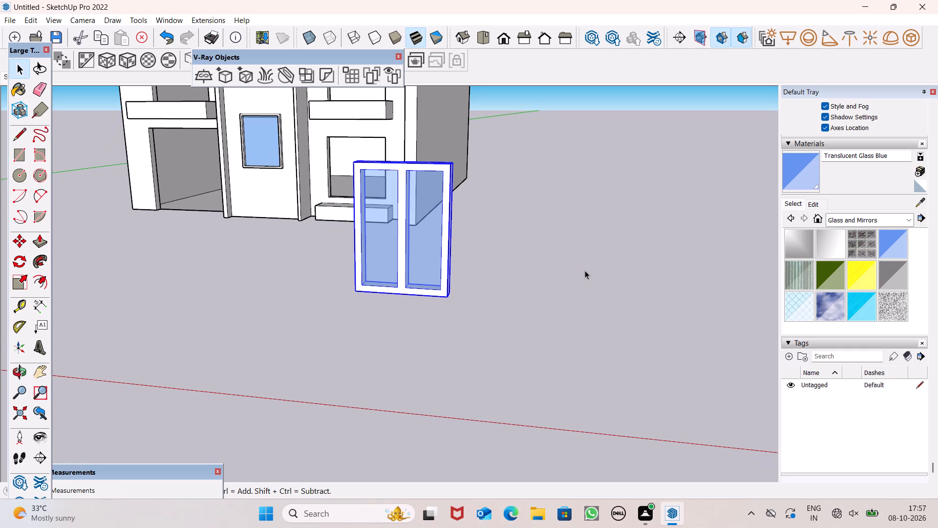
left_click(28, 282)
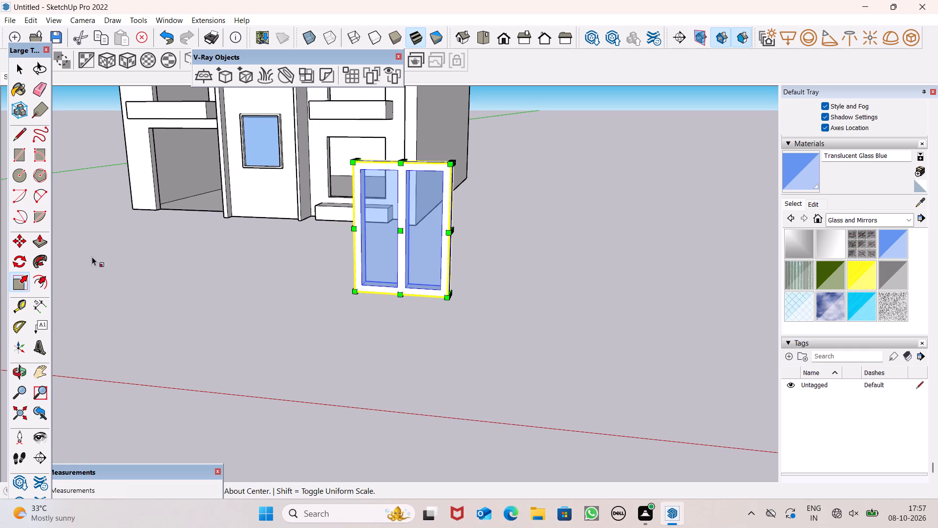
left_click_drag(356, 165, 367, 182)
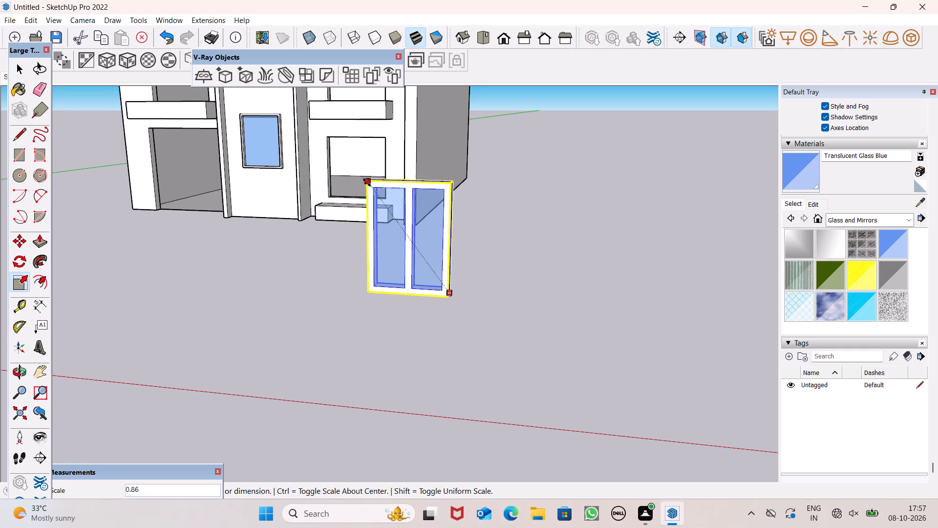
left_click_drag(367, 182, 384, 247)
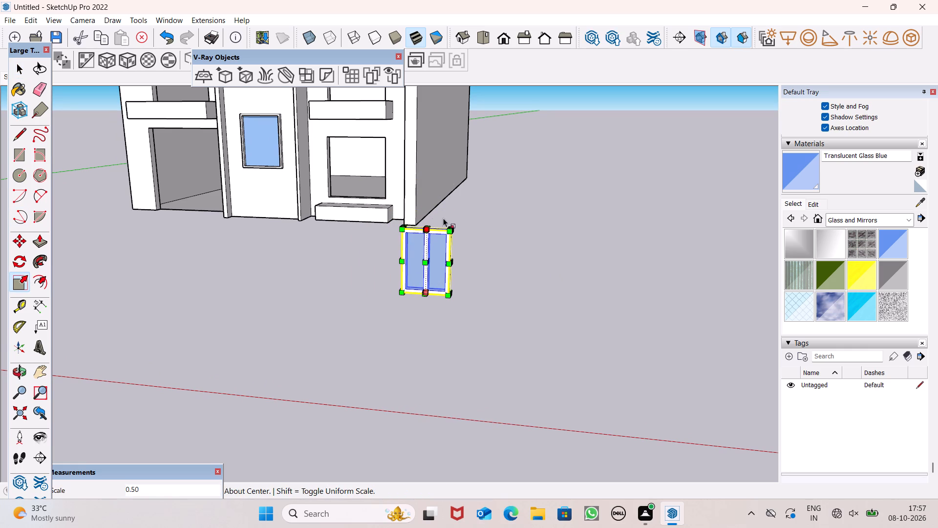
key("space")
Move the window group by its lower outer corner to the lower outer corner of the ground-floor opening beside the tower's corner column.
key("m")
key("Return")
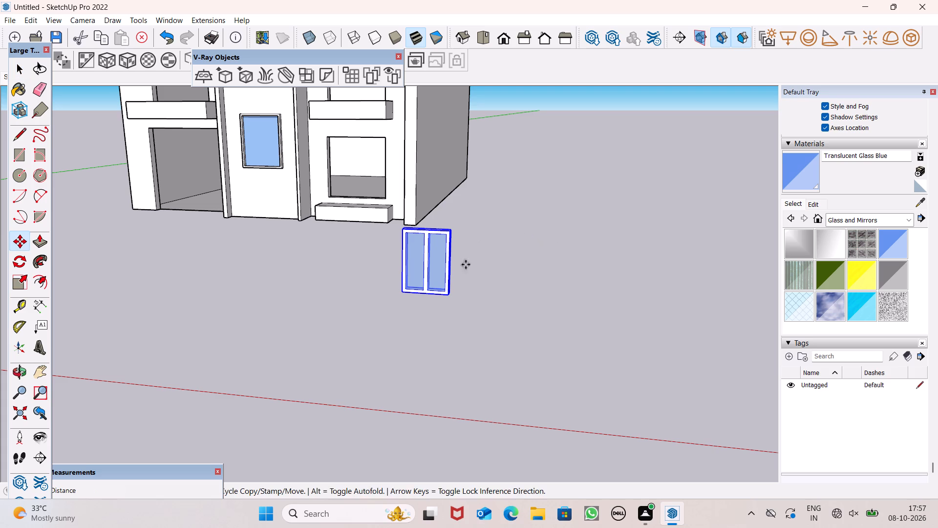
left_click_drag(453, 296, 390, 196)
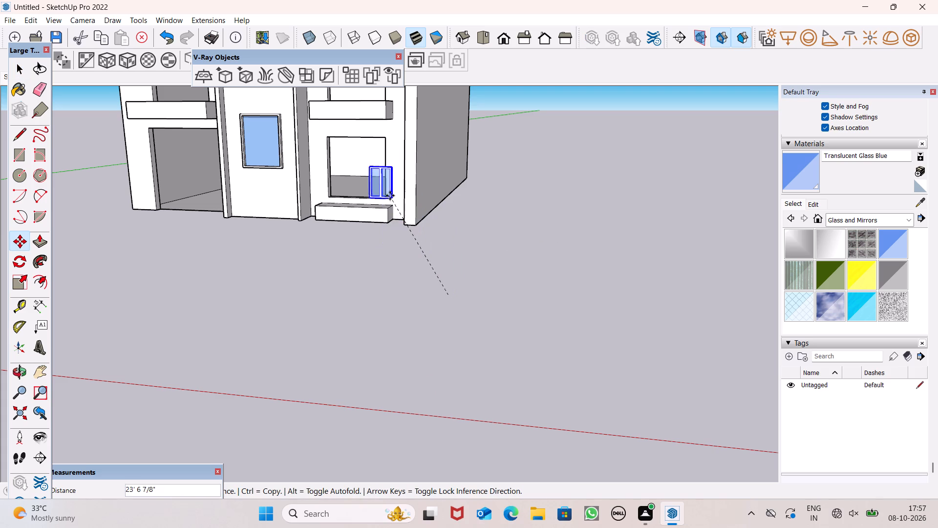
left_click_drag(390, 196, 383, 198)
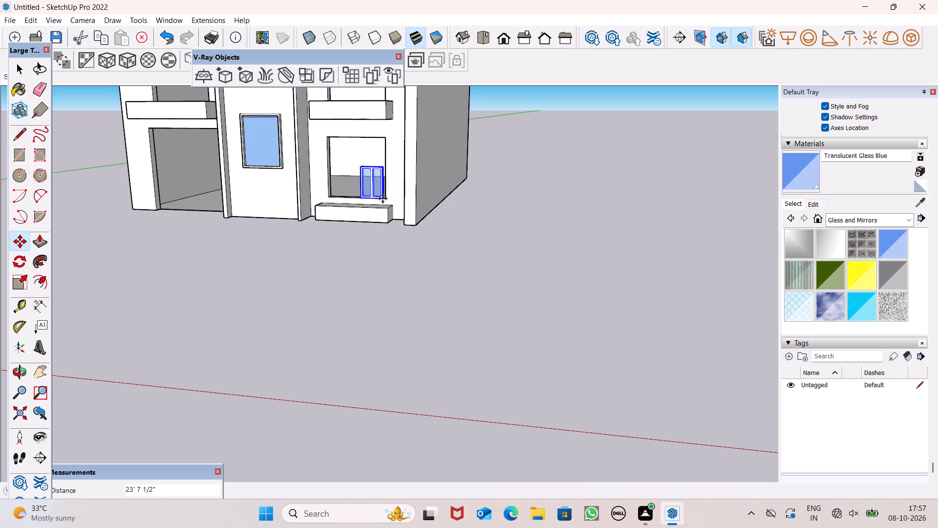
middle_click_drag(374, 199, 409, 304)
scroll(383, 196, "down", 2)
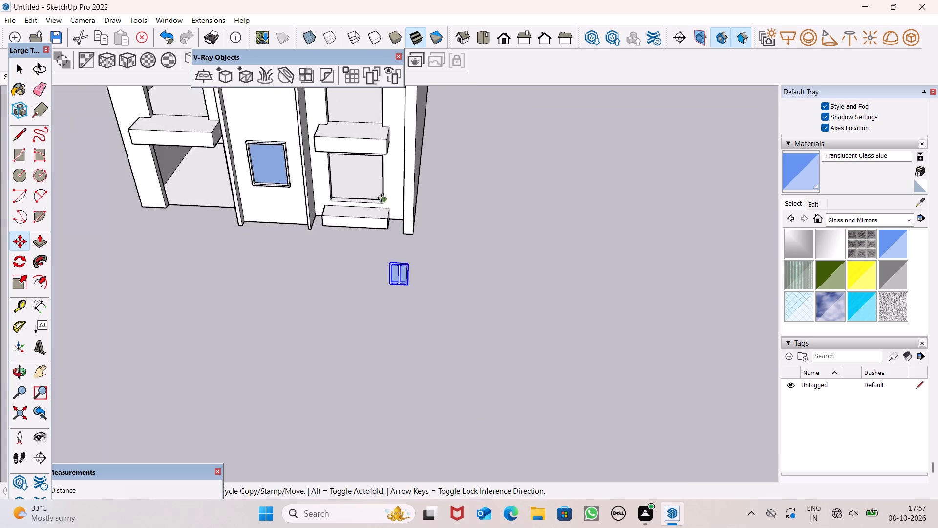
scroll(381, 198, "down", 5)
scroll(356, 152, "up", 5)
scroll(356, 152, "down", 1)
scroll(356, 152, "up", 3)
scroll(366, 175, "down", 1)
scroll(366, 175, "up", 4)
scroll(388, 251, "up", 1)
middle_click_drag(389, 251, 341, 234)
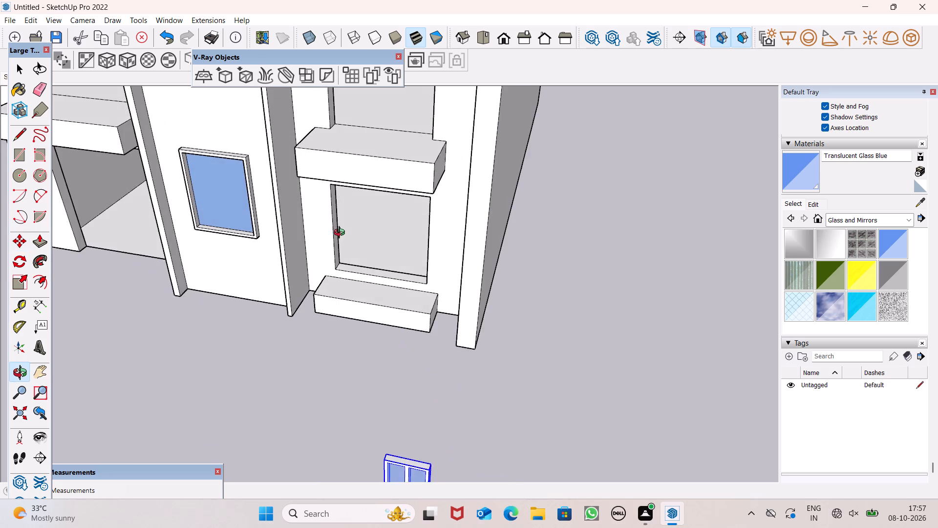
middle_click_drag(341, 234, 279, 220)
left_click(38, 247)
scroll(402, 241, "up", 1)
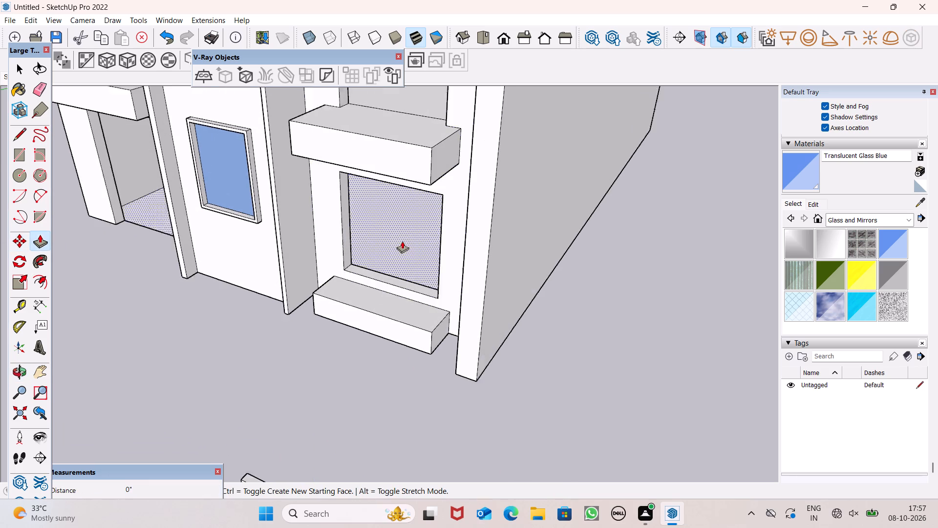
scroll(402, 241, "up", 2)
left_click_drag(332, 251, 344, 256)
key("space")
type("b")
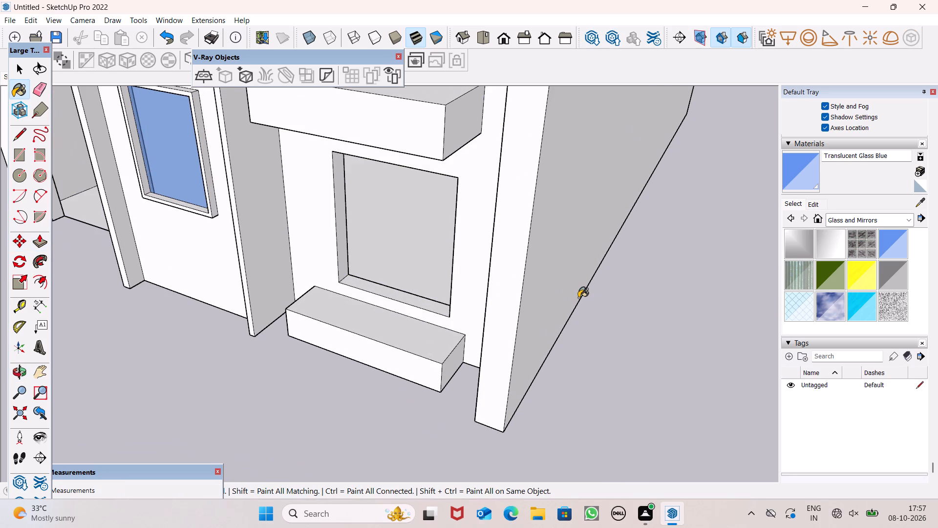
Move the window group by its lower outer corner onto the lower outer corner of the ground-floor opening beside the corner column.
scroll(590, 249, "down", 7)
key("space")
left_click(474, 378)
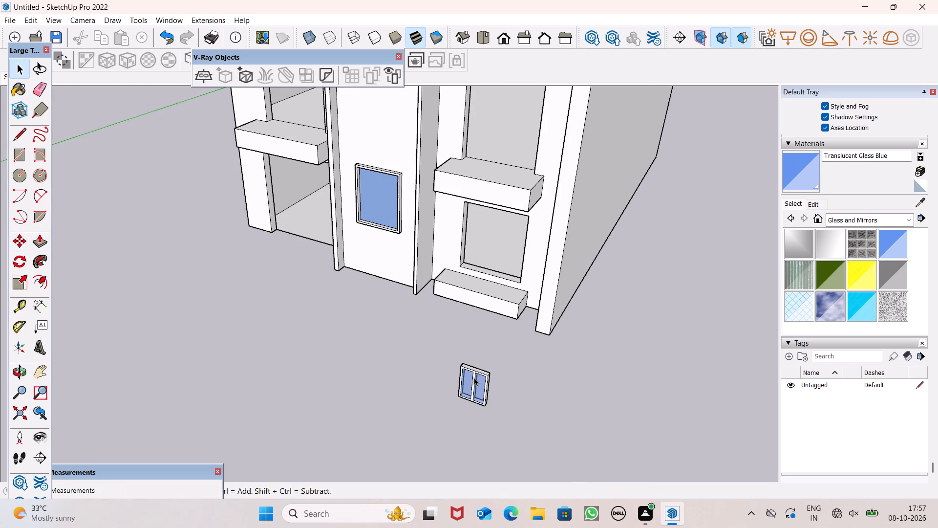
scroll(474, 375, "up", 1)
key("m")
key("Return")
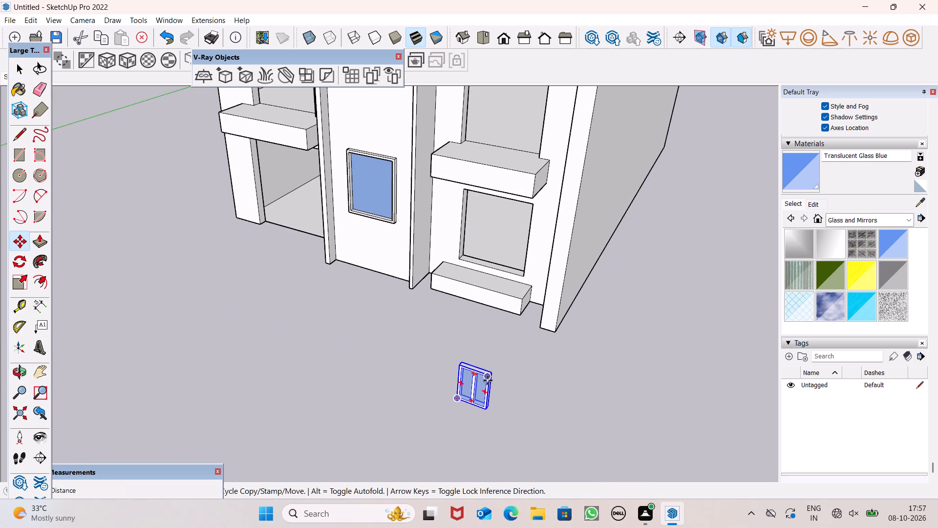
left_click_drag(485, 408, 513, 310)
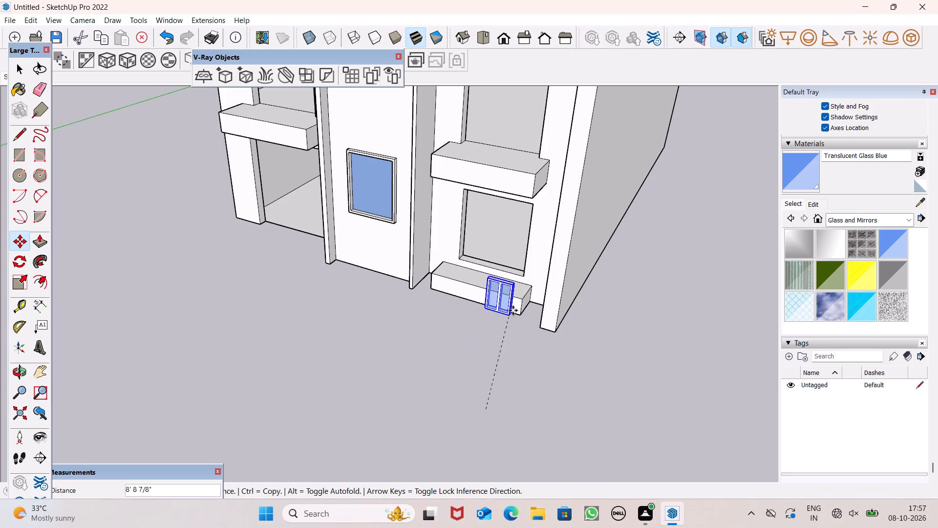
left_click_drag(513, 310, 522, 275)
scroll(504, 264, "up", 6)
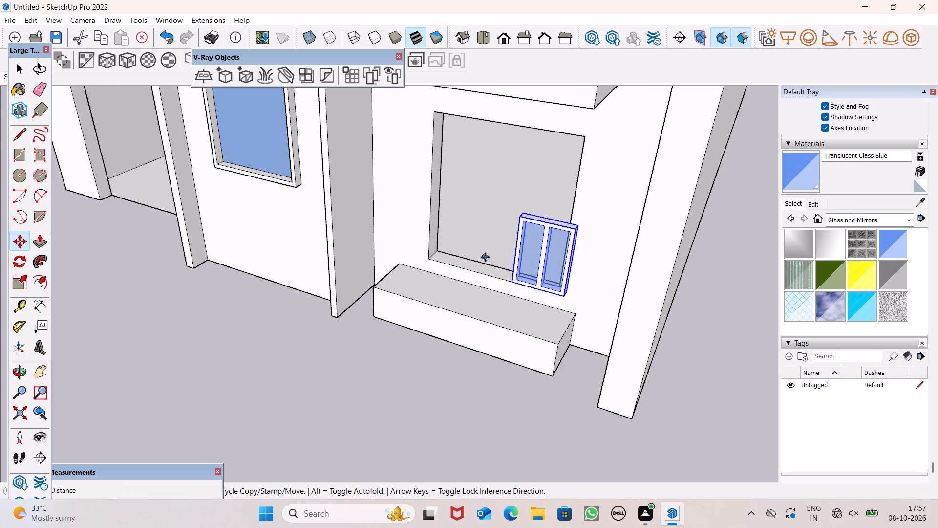
middle_click_drag(536, 287, 597, 252)
scroll(597, 250, "up", 7)
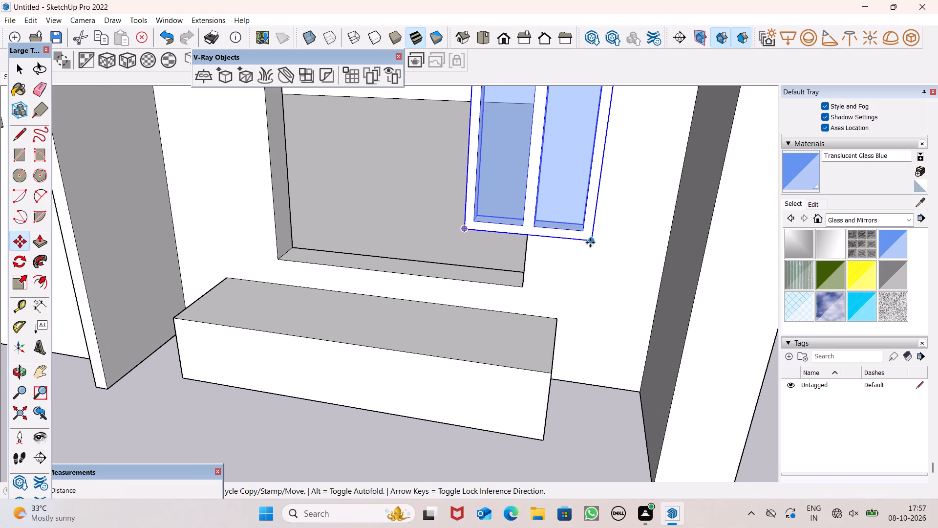
left_click_drag(590, 242, 522, 282)
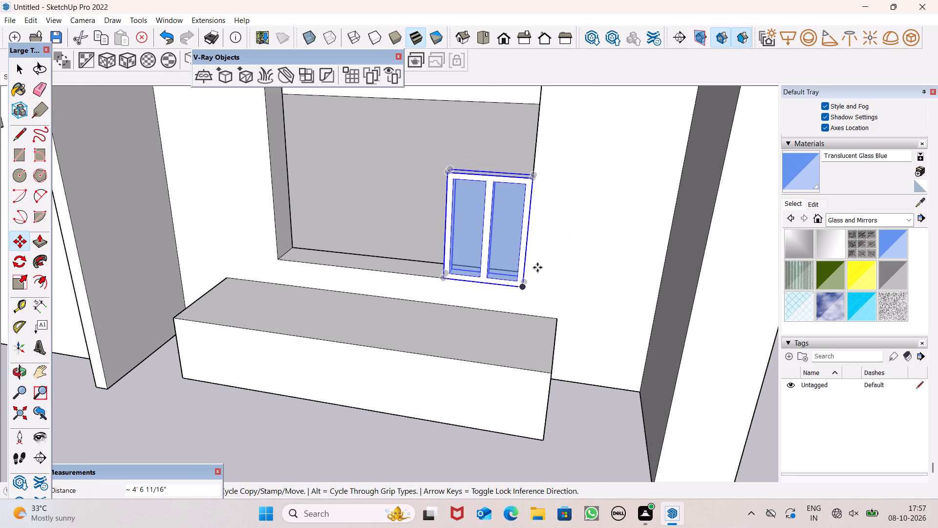
key("space")
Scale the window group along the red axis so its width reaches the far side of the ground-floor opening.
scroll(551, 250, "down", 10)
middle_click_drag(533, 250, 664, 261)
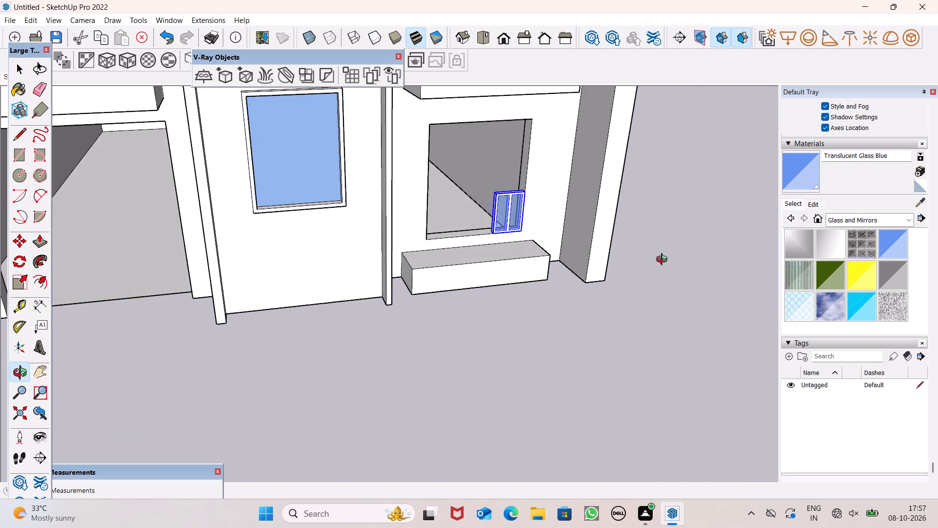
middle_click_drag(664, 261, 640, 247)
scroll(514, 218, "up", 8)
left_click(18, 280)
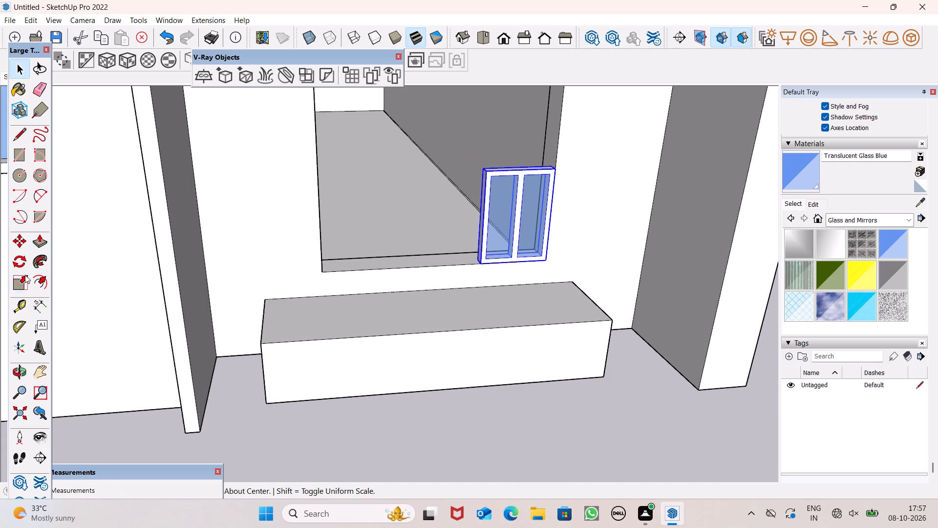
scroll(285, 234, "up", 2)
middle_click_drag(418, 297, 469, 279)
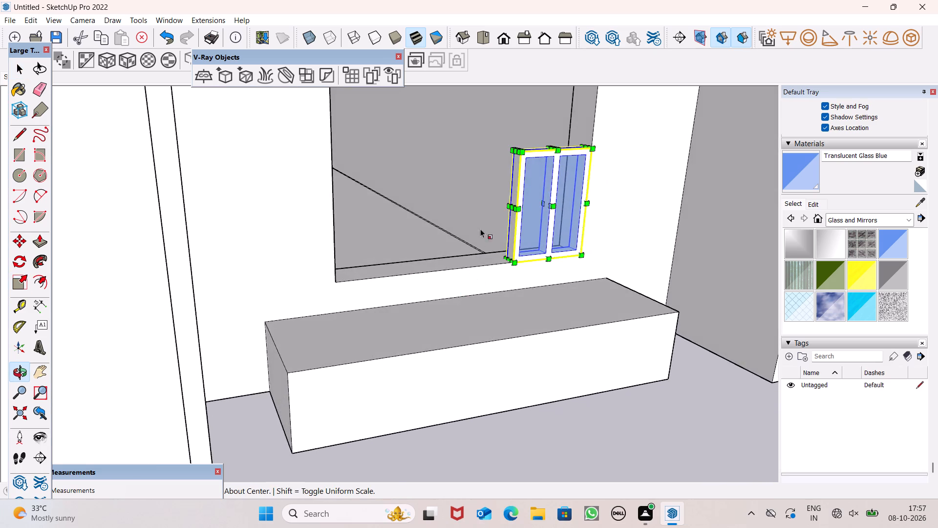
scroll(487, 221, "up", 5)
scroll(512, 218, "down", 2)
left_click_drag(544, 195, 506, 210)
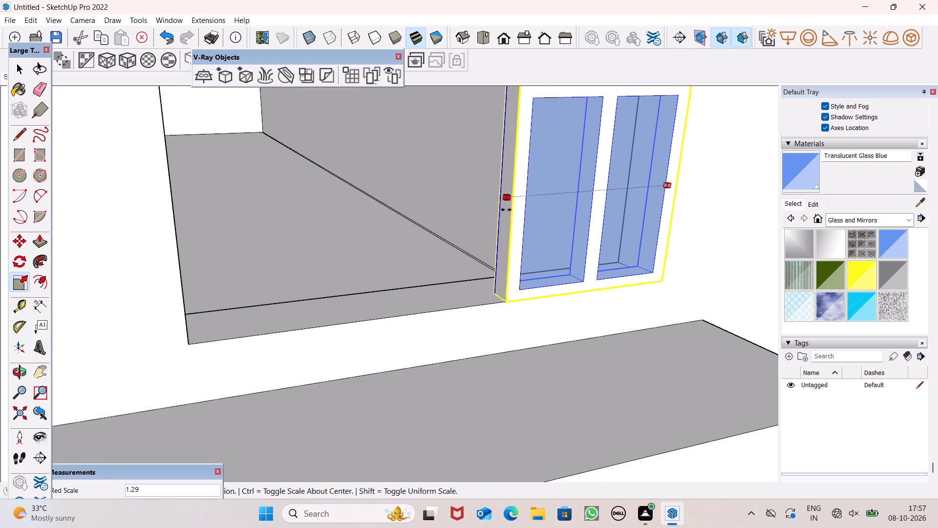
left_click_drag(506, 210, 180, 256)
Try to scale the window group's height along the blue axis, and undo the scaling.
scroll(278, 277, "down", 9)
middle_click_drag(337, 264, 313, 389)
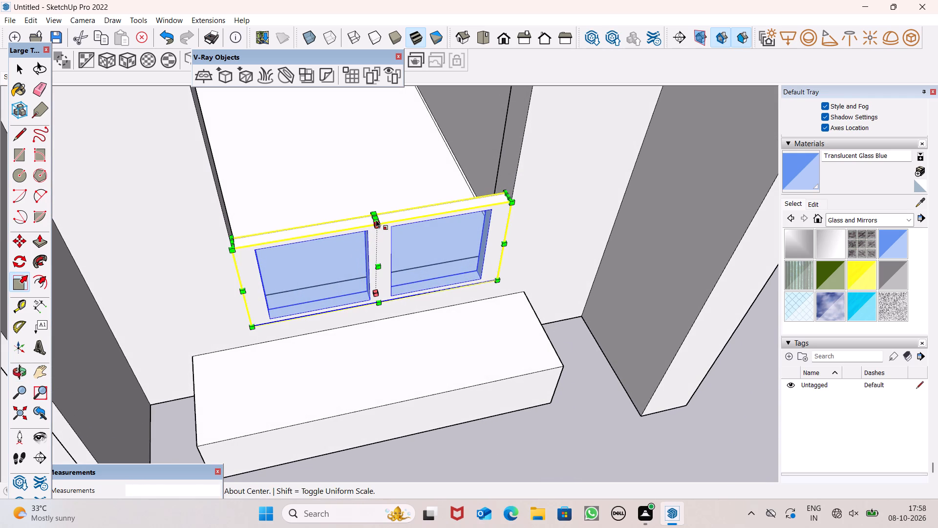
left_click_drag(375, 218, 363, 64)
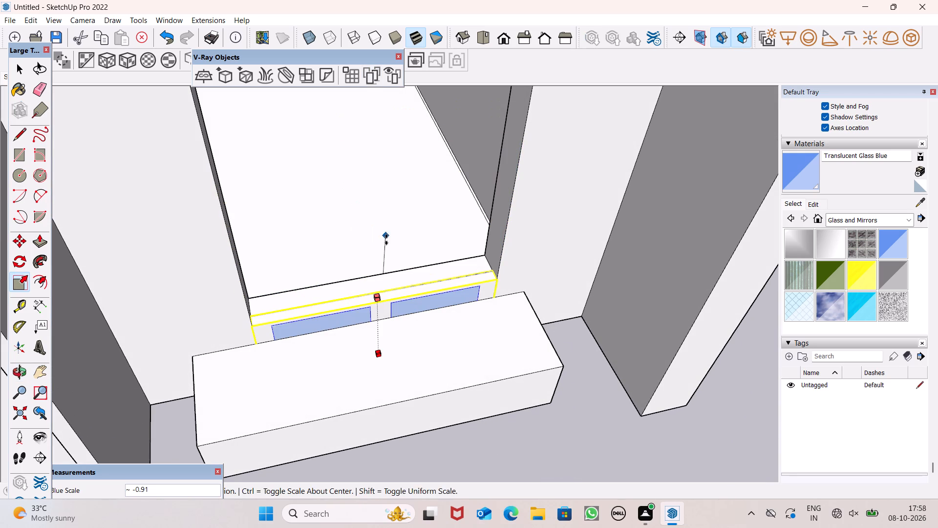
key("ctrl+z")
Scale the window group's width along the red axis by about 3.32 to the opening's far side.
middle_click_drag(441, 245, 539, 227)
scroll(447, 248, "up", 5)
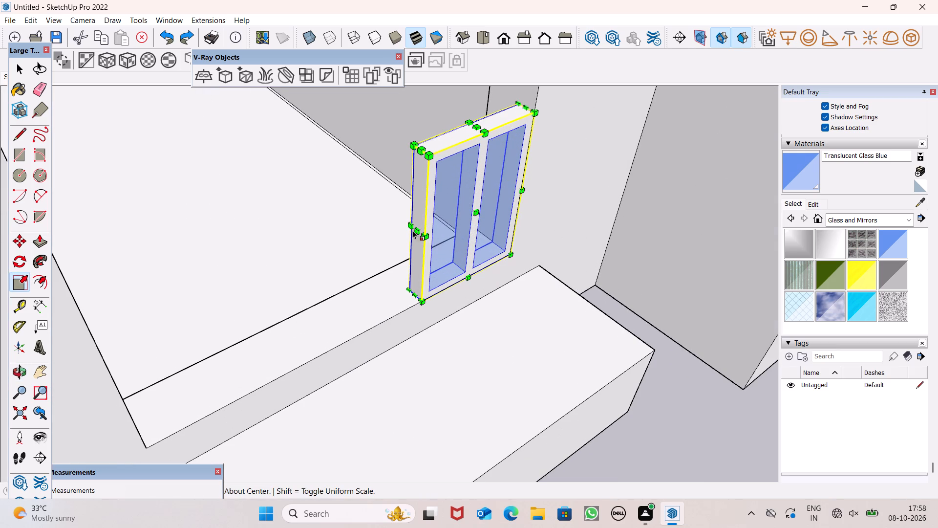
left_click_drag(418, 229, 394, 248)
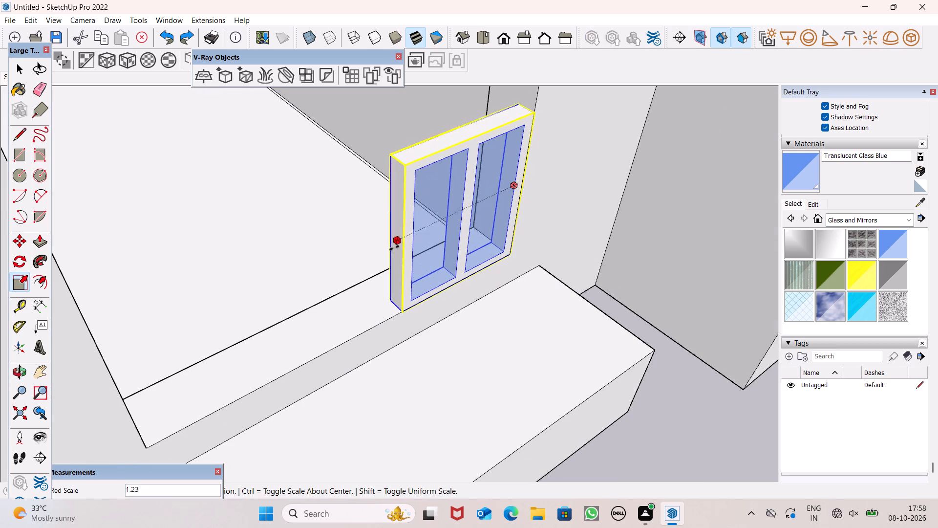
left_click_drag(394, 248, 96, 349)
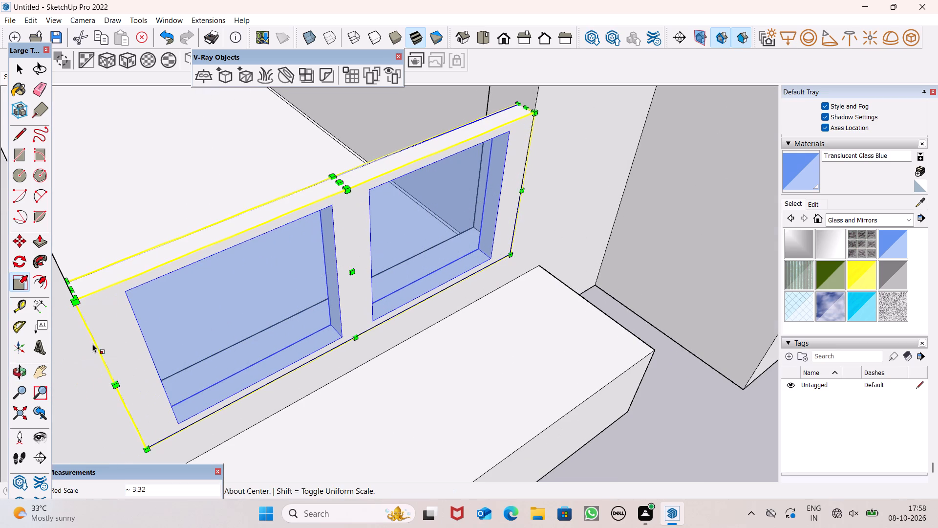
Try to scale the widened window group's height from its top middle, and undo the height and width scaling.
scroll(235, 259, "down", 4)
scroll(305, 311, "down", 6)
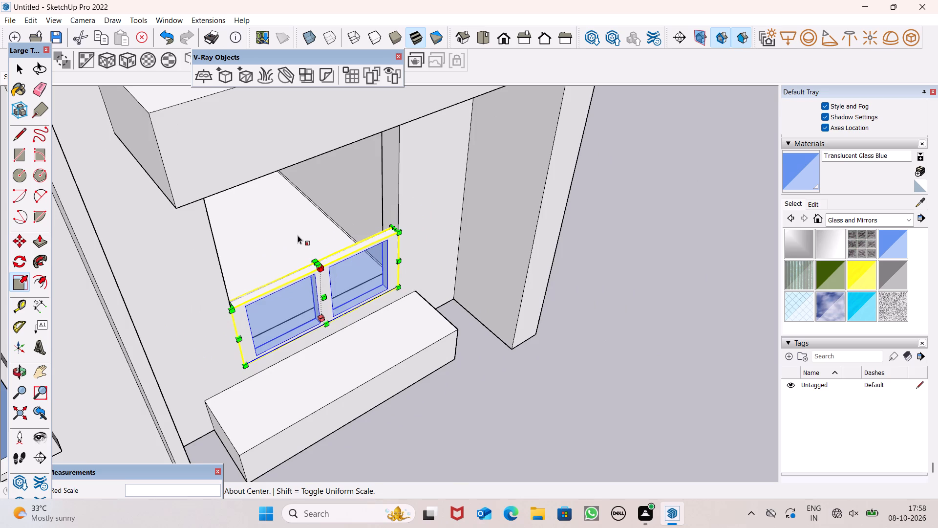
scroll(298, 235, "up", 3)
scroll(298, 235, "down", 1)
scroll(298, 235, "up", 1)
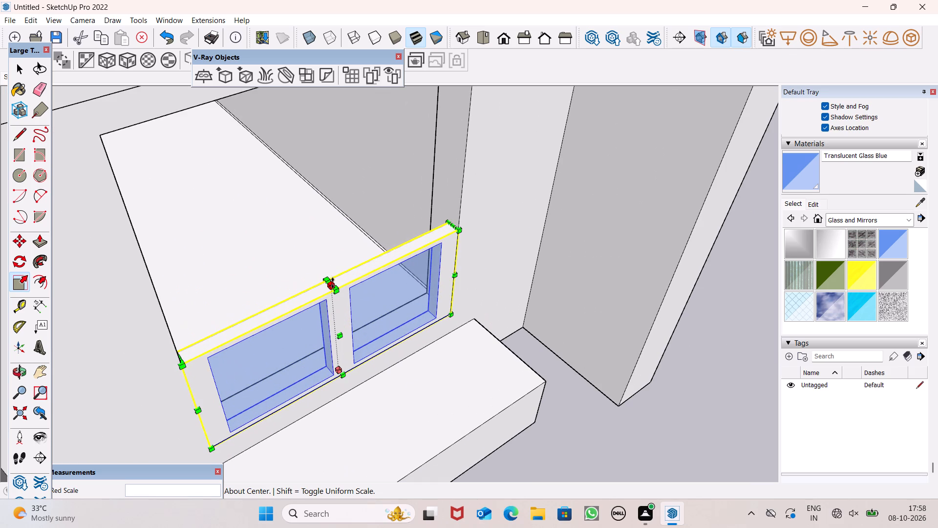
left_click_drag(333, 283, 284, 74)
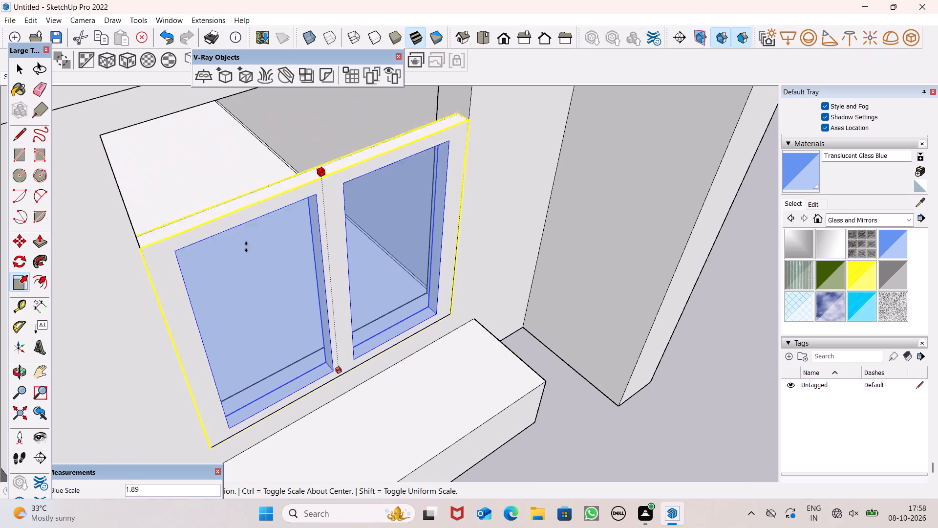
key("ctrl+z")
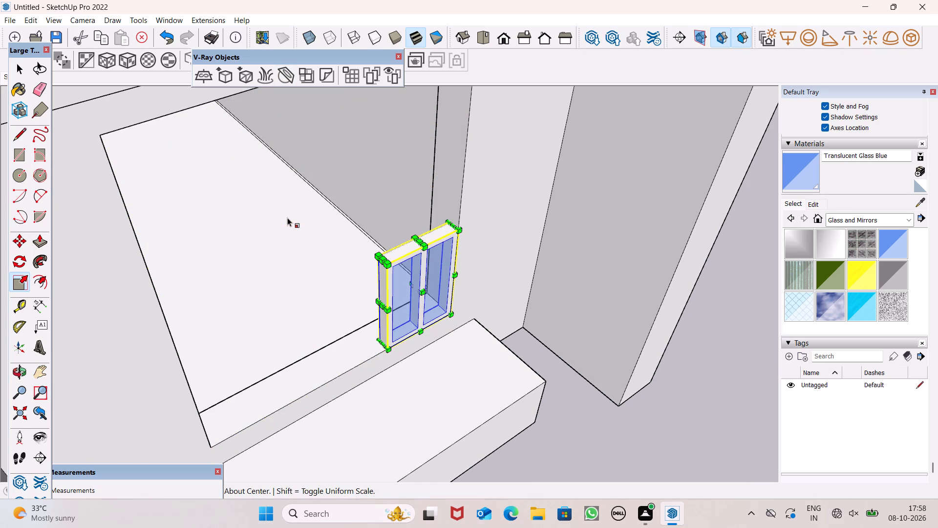
Scale the window group's height along the blue axis to 2.00.
scroll(400, 244, "up", 2)
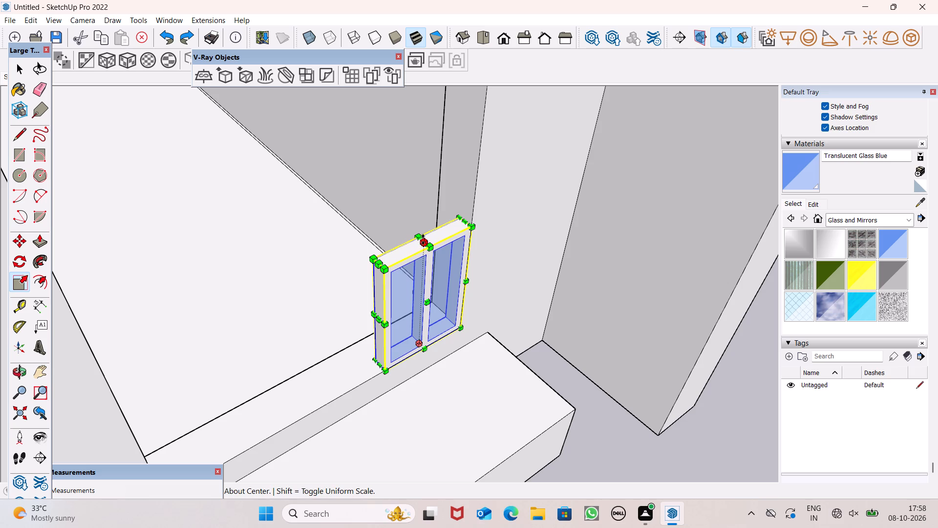
left_click_drag(423, 240, 353, 44)
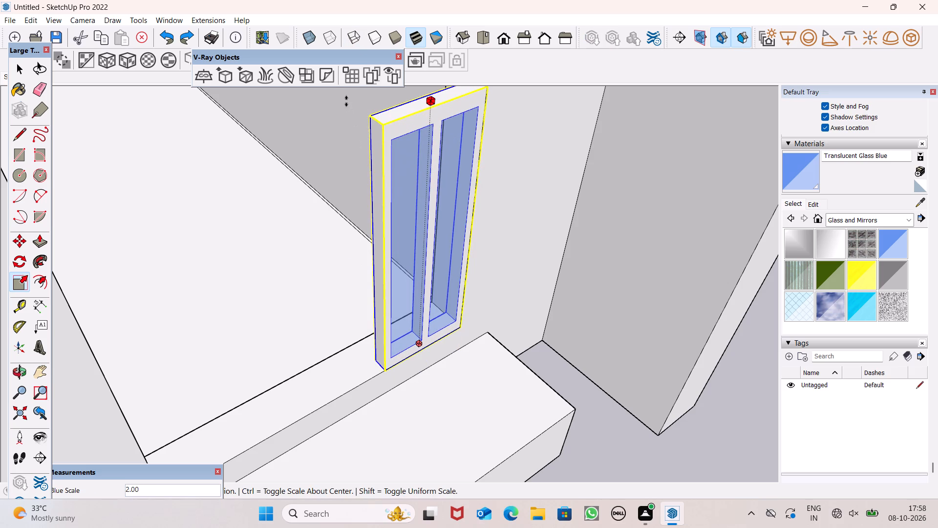
left_click(345, 99)
Stretch the window group's width along the red axis until it meets the far side of the ground-floor opening.
left_click_drag(376, 264, 320, 282)
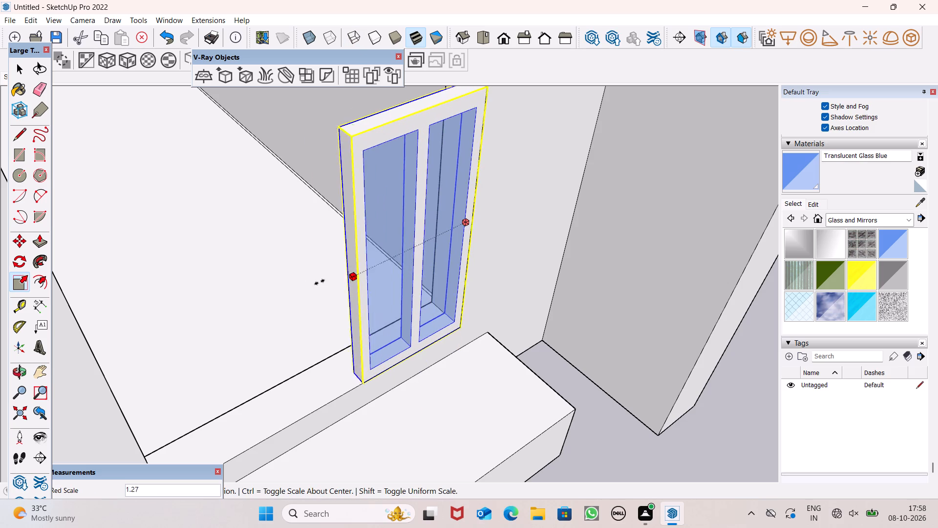
left_click_drag(320, 282, 88, 348)
scroll(221, 298, "down", 4)
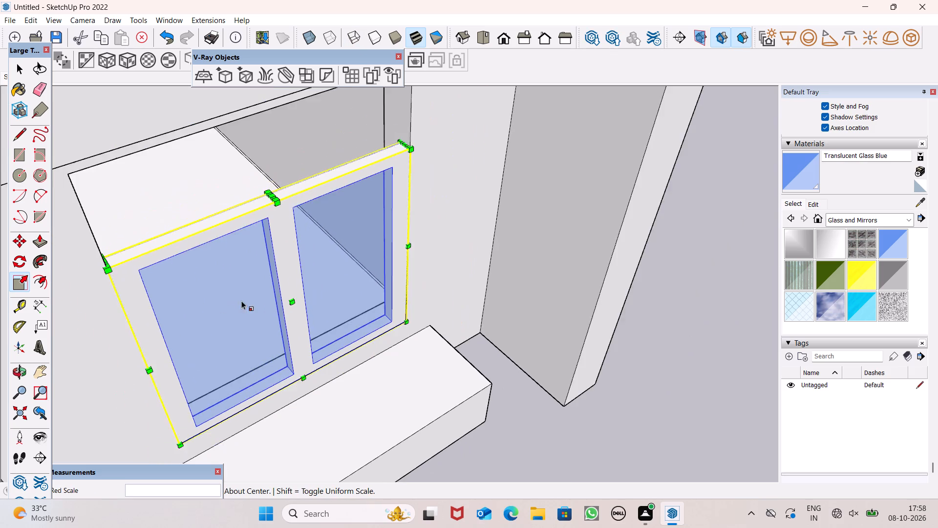
Stretch the window group's height along the blue axis until its top edge meets the top of the ground-floor opening.
scroll(260, 295, "down", 4)
middle_click_drag(308, 271, 347, 132)
scroll(221, 145, "up", 3)
scroll(220, 142, "down", 1)
scroll(220, 142, "up", 2)
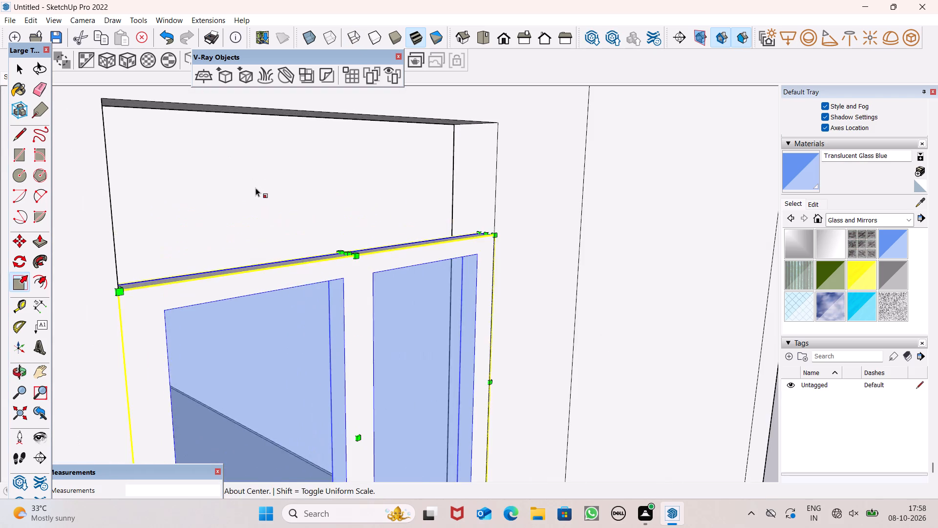
scroll(256, 190, "up", 4)
scroll(312, 238, "down", 4)
middle_click_drag(330, 252, 407, 292)
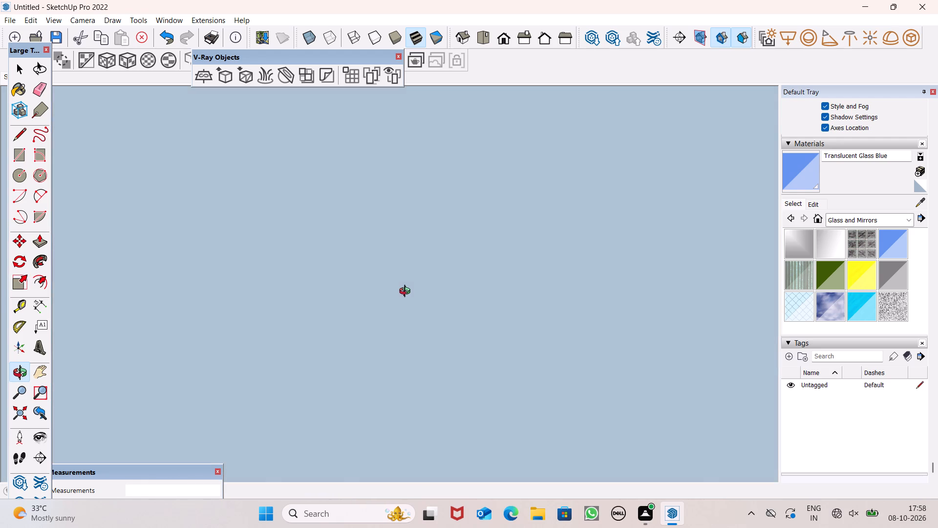
middle_click_drag(407, 292, 367, 284)
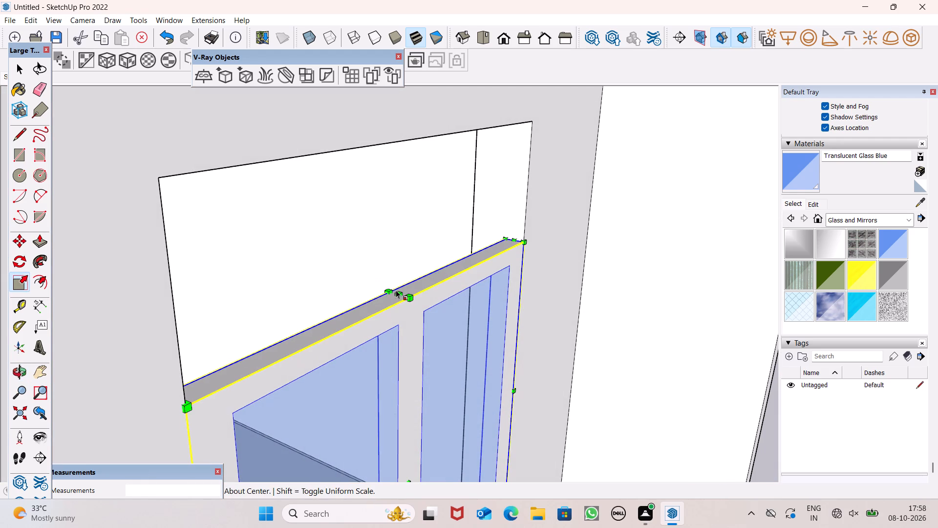
left_click(396, 289)
left_click_drag(397, 292, 397, 290)
left_click_drag(397, 290, 368, 149)
key("space")
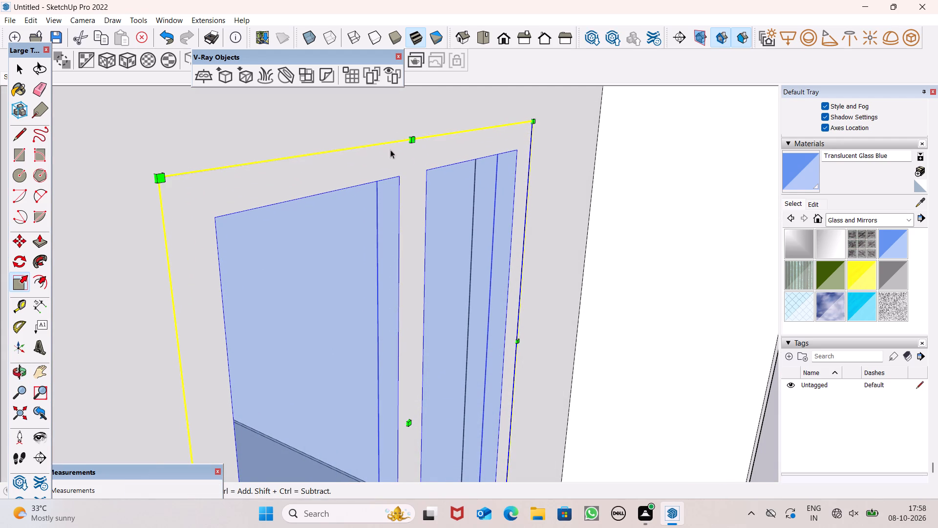
key("space")
Deselect the window group and examine its fit in the ground-floor opening and against the rest of the facade.
scroll(420, 163, "down", 11)
scroll(463, 180, "down", 4)
middle_click_drag(506, 246, 419, 256)
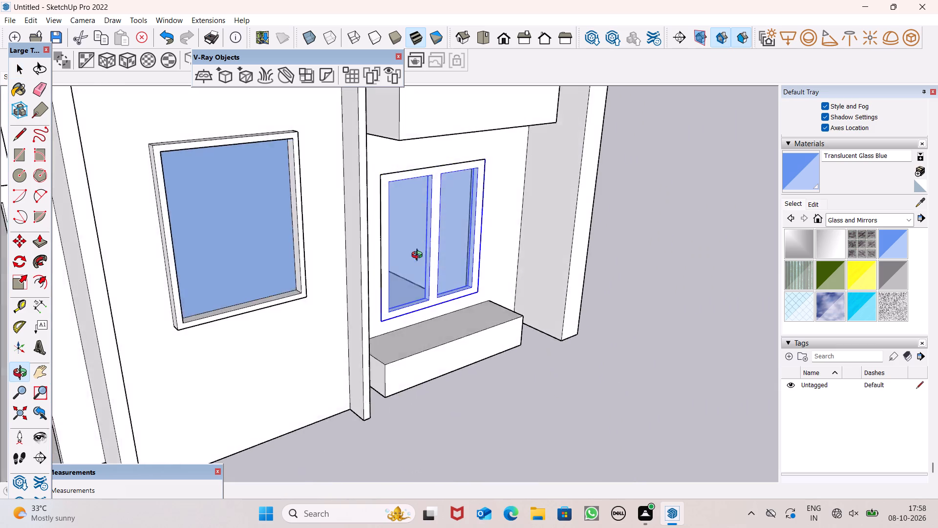
middle_click_drag(419, 256, 352, 252)
left_click(476, 408)
scroll(448, 324, "down", 1)
scroll(463, 280, "down", 2)
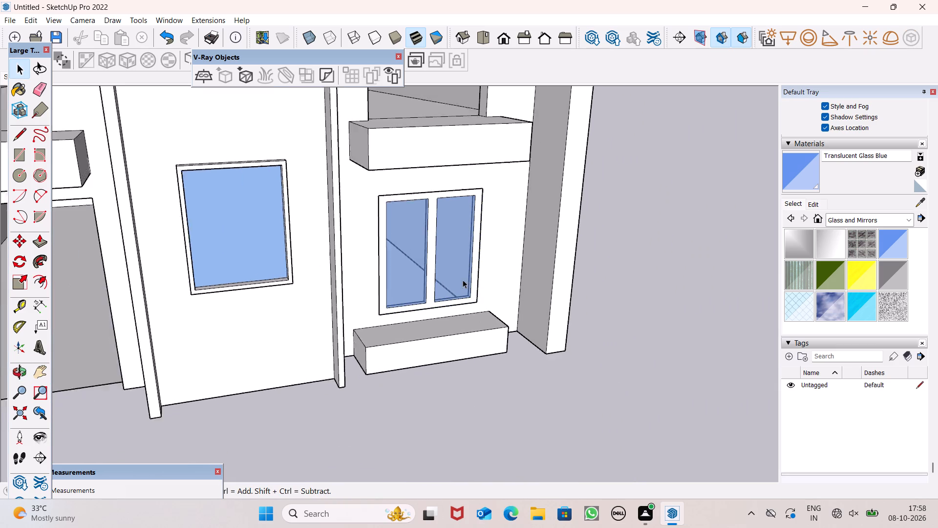
scroll(463, 280, "down", 9)
middle_click_drag(475, 280, 401, 277)
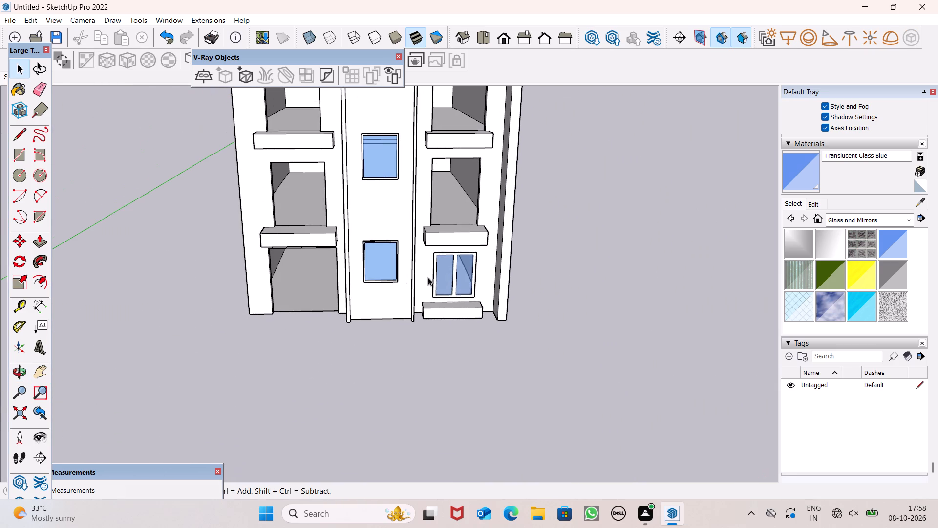
Copy the ground-floor two-pane window group straight up into the first-floor opening above it.
left_click(457, 277)
key("m")
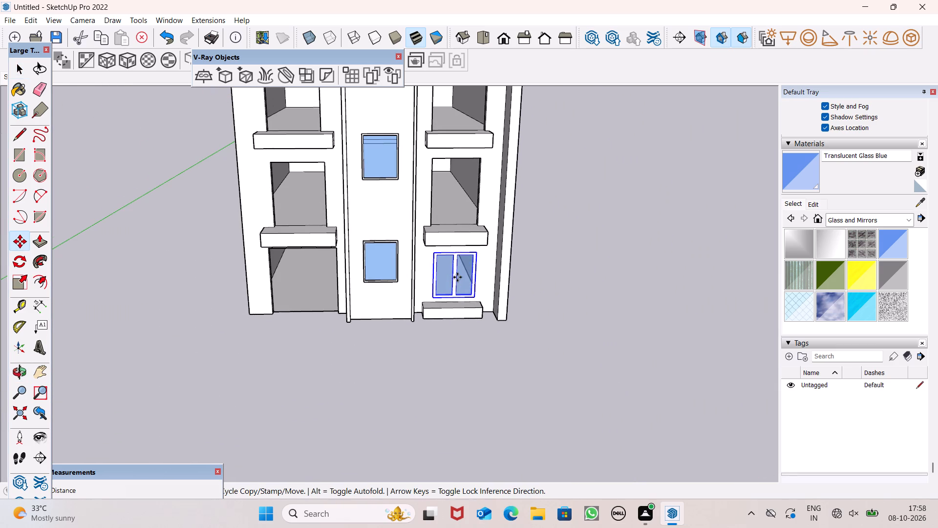
key("Return")
left_click_drag(475, 297, 475, 259)
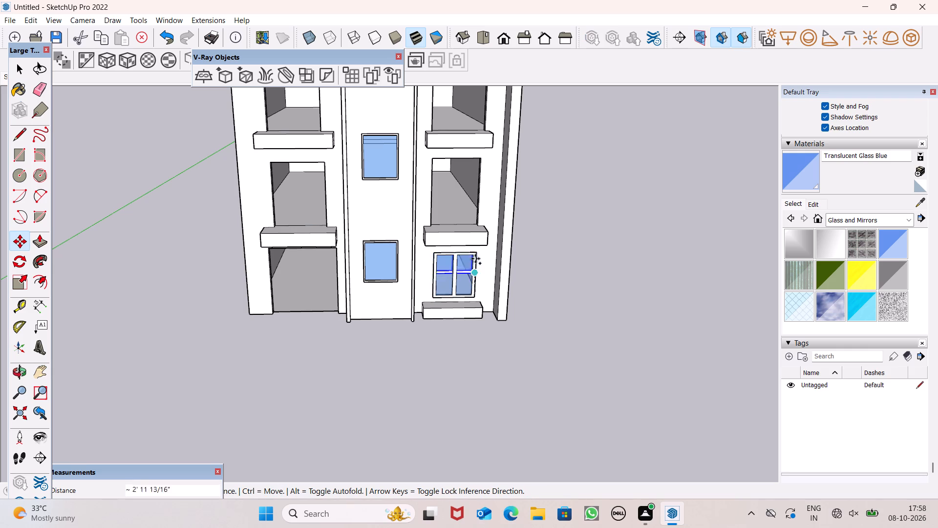
left_click_drag(475, 259, 470, 224)
scroll(464, 196, "up", 7)
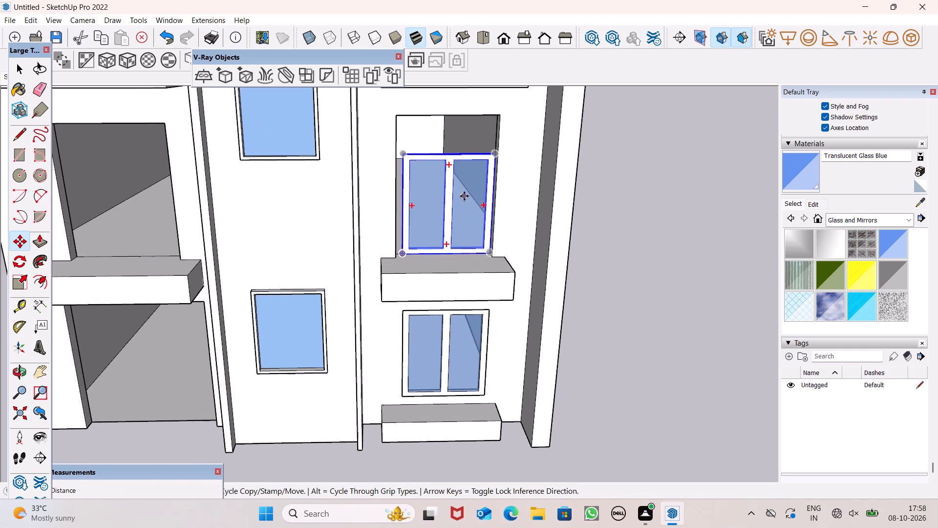
Move the copied window group about 9" so its bottom corner meets the bottom corner of the first-floor opening.
middle_click_drag(452, 201, 461, 222)
scroll(423, 133, "up", 4)
scroll(429, 141, "down", 2)
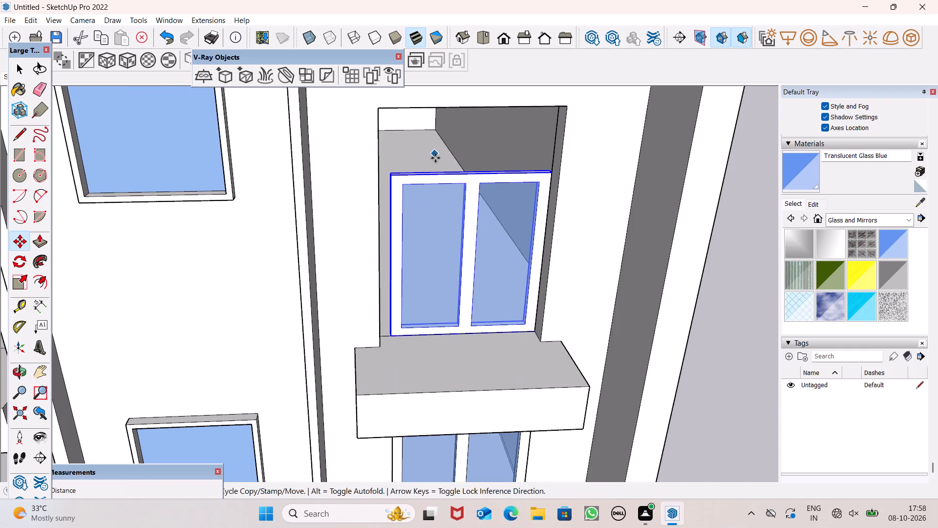
scroll(484, 249, "up", 2)
scroll(484, 249, "down", 1)
scroll(484, 249, "up", 1)
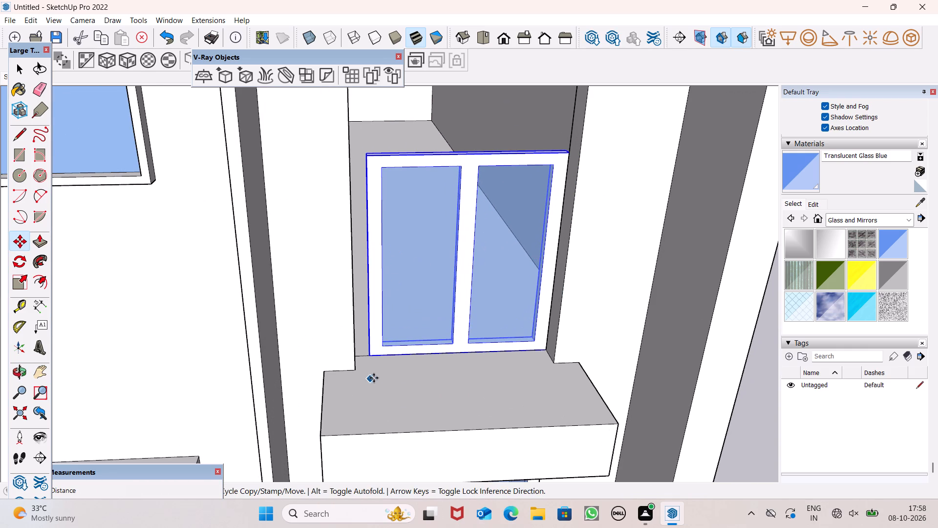
left_click_drag(546, 351, 550, 360)
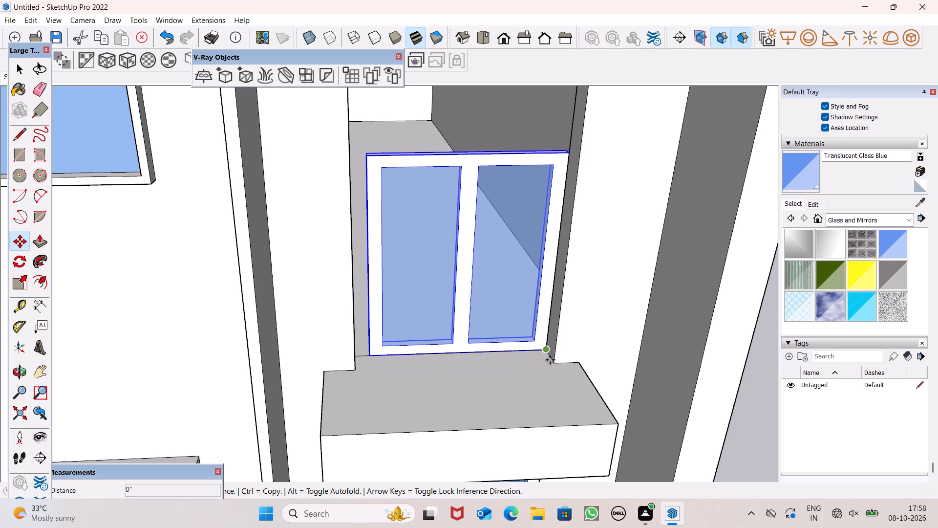
left_click_drag(550, 360, 552, 363)
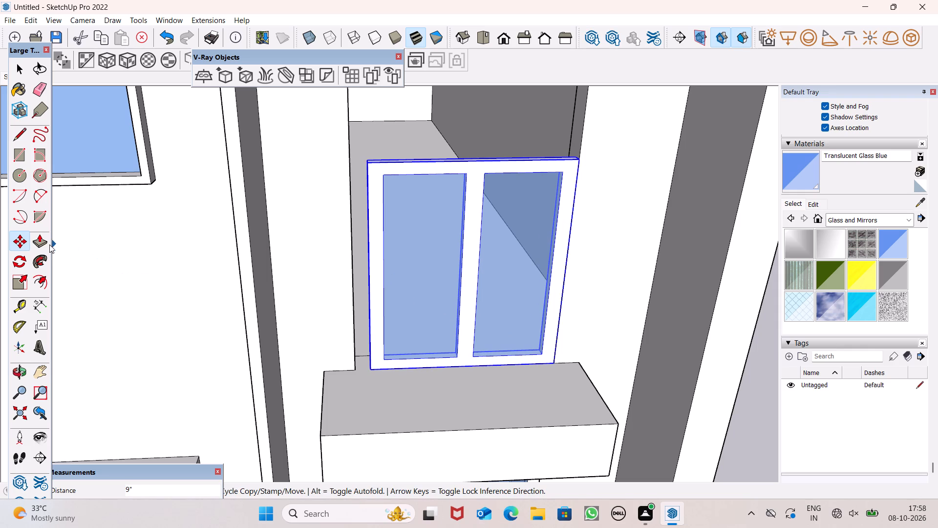
Stretch the first-floor window group's width along the red axis by about 1.08 to meet the opening's far side.
left_click(17, 282)
scroll(425, 238, "up", 1)
middle_click_drag(425, 238, 483, 238)
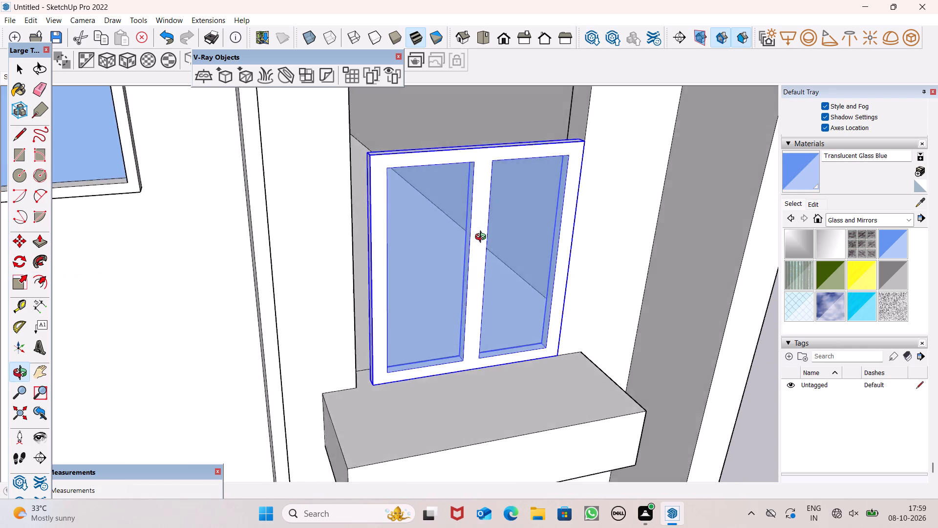
middle_click_drag(483, 238, 522, 222)
scroll(413, 264, "up", 5)
scroll(361, 283, "up", 2)
scroll(358, 283, "down", 1)
scroll(358, 283, "up", 3)
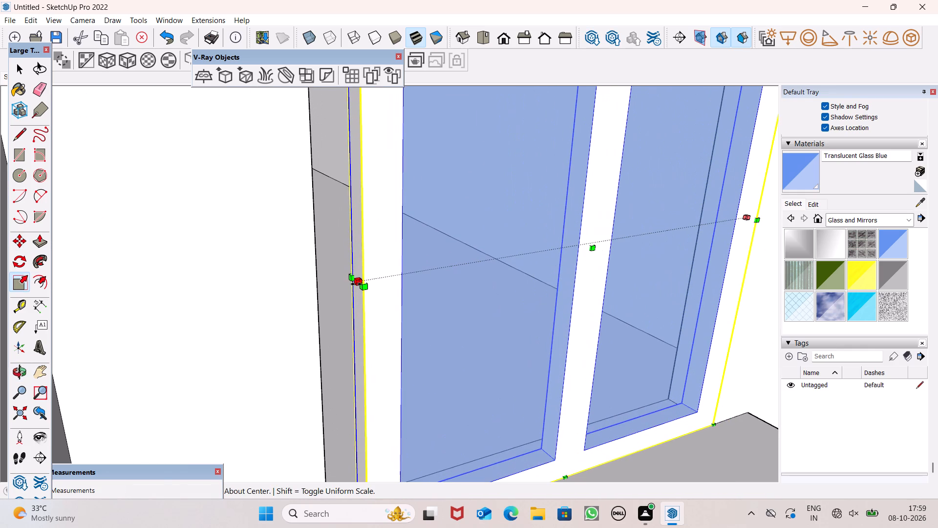
left_click_drag(358, 284, 320, 302)
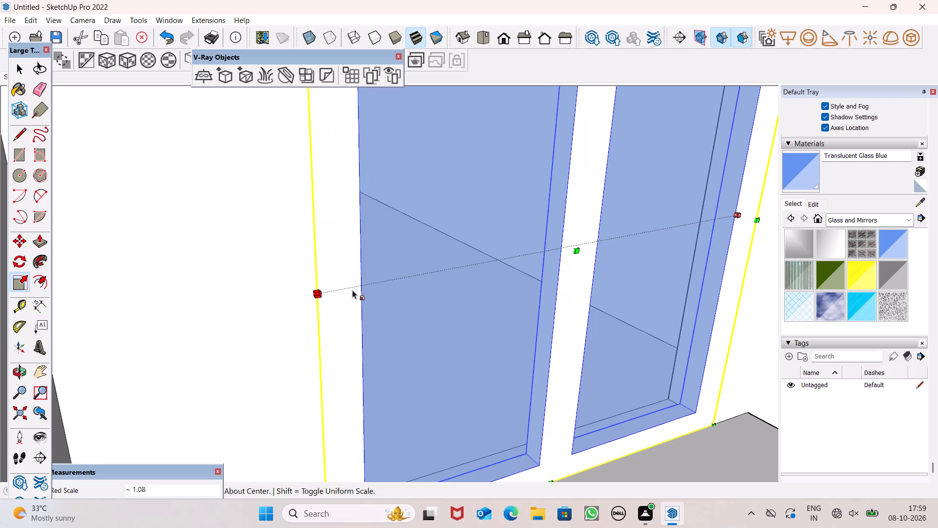
scroll(354, 297, "down", 10)
scroll(434, 257, "down", 8)
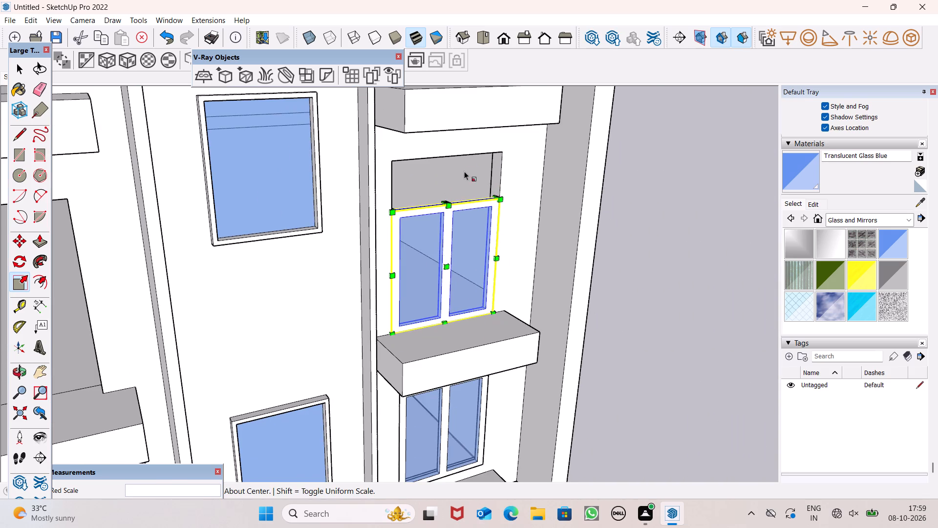
Stretch the first-floor window group's height along the blue axis until its top edge is just below the opening's top.
scroll(457, 166, "up", 8)
middle_click_drag(425, 293, 425, 313)
scroll(443, 273, "up", 3)
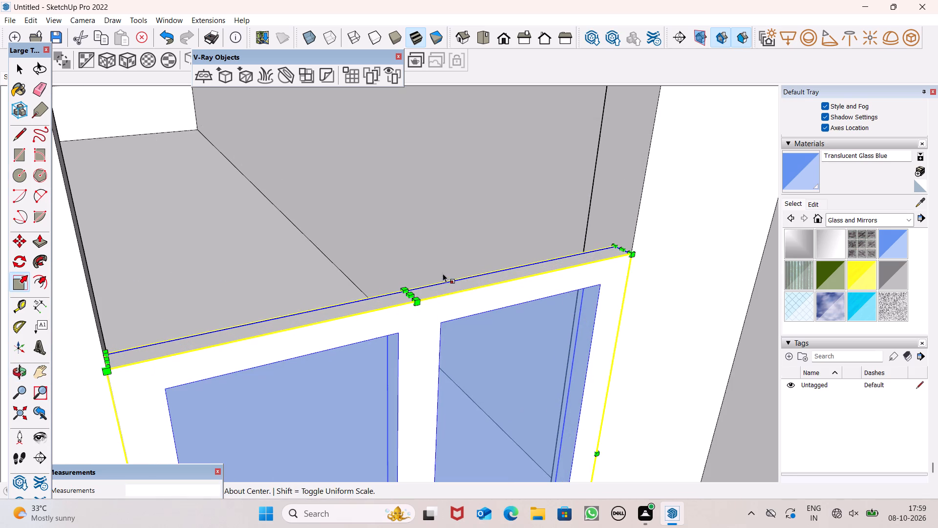
left_click_drag(412, 293, 397, 280)
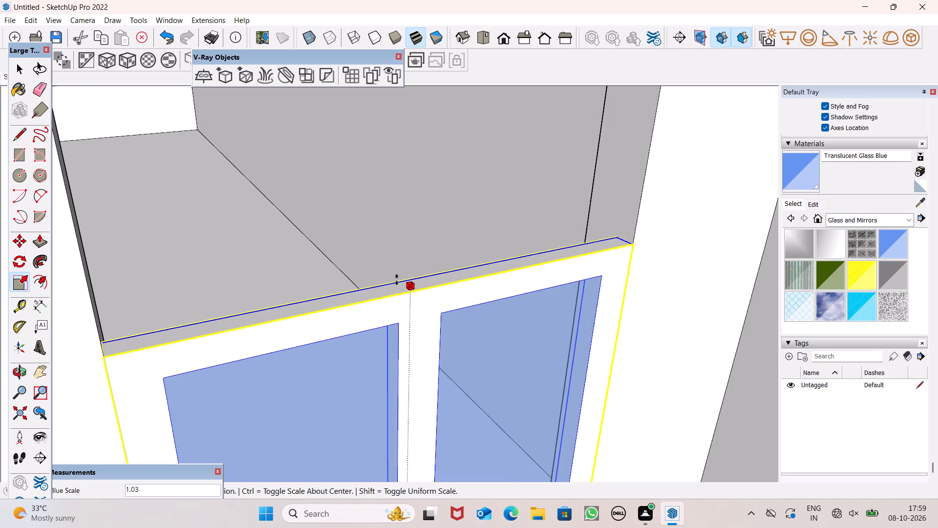
left_click_drag(397, 280, 338, 96)
scroll(391, 195, "down", 7)
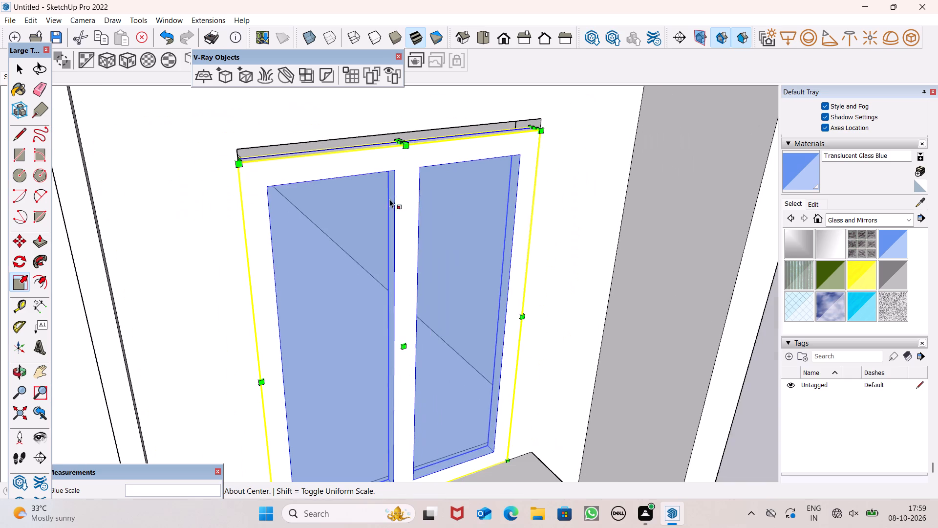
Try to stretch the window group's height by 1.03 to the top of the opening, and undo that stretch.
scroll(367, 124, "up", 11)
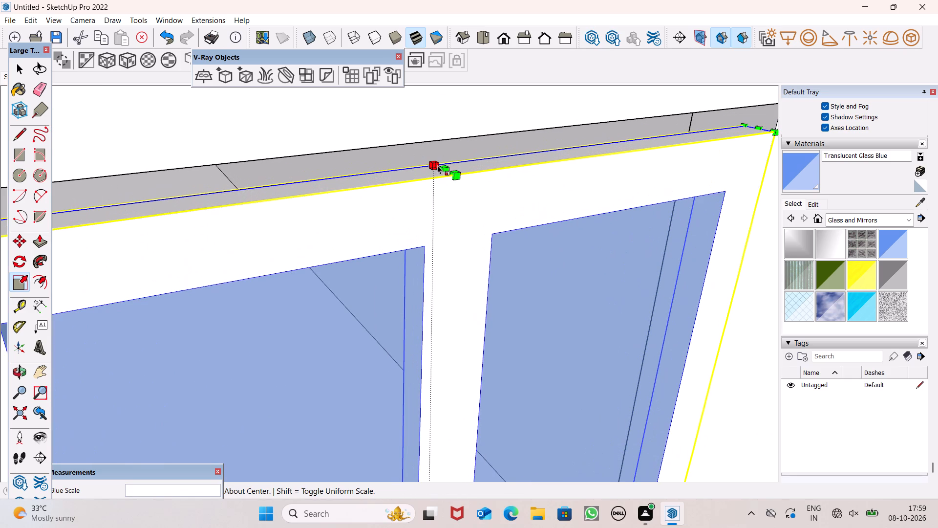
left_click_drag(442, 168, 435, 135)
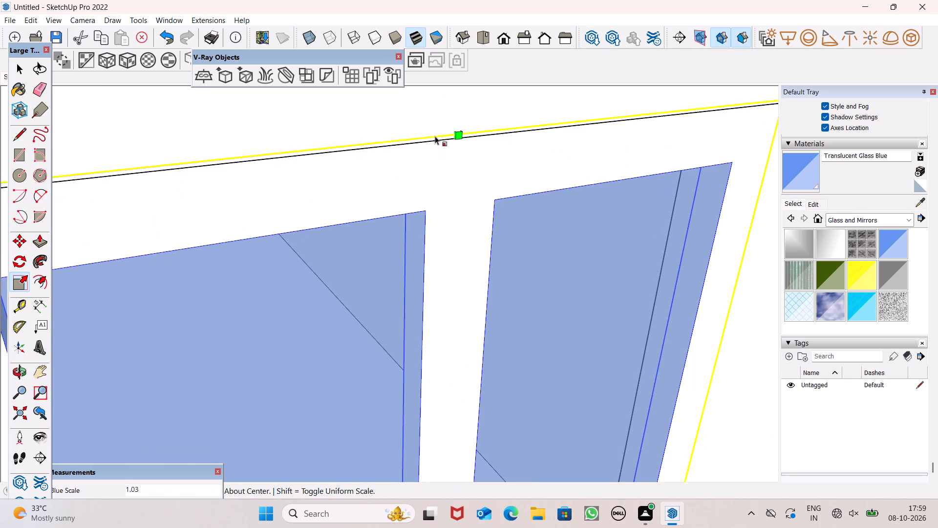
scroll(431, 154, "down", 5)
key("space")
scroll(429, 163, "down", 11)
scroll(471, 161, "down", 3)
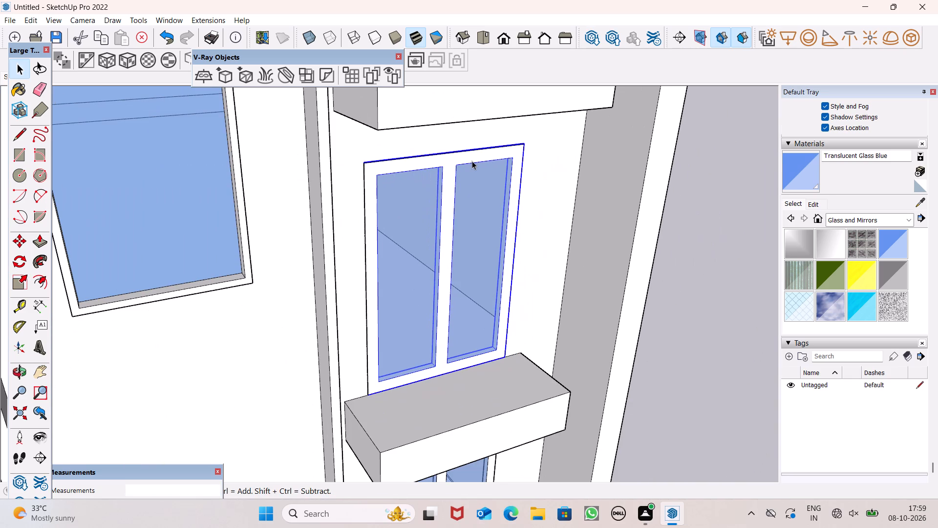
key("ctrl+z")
Scale the first-floor window group's height along the blue axis by about 1.03 to meet the opening's top edge.
scroll(475, 164, "up", 11)
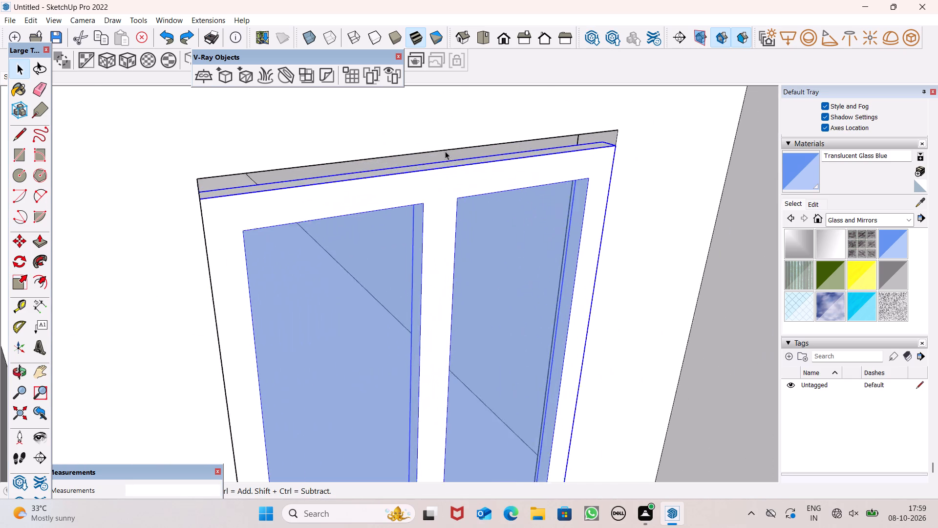
scroll(445, 151, "up", 2)
left_click_drag(12, 283, 17, 282)
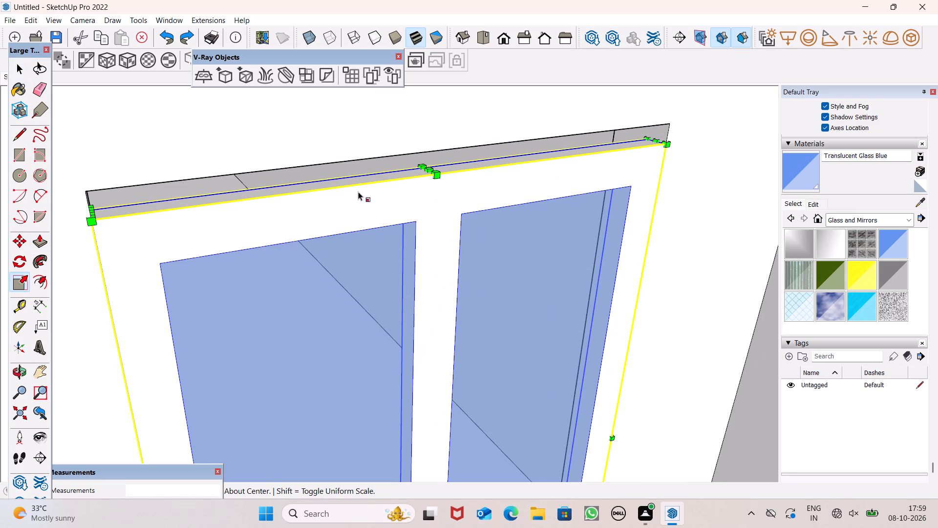
left_click_drag(426, 169, 428, 154)
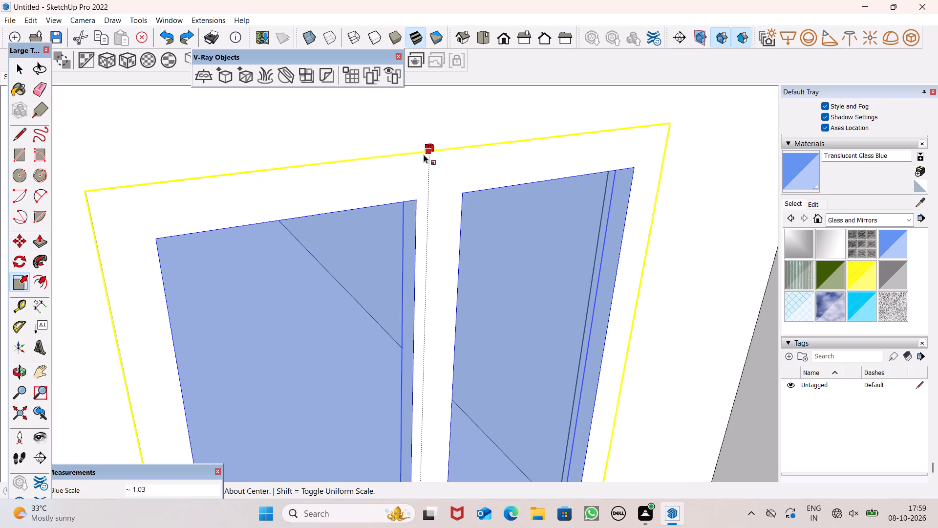
key("space")
key("space")
Copy the fitted first-floor window group across the facade into the first-floor opening of the left-hand bay.
scroll(348, 140, "down", 11)
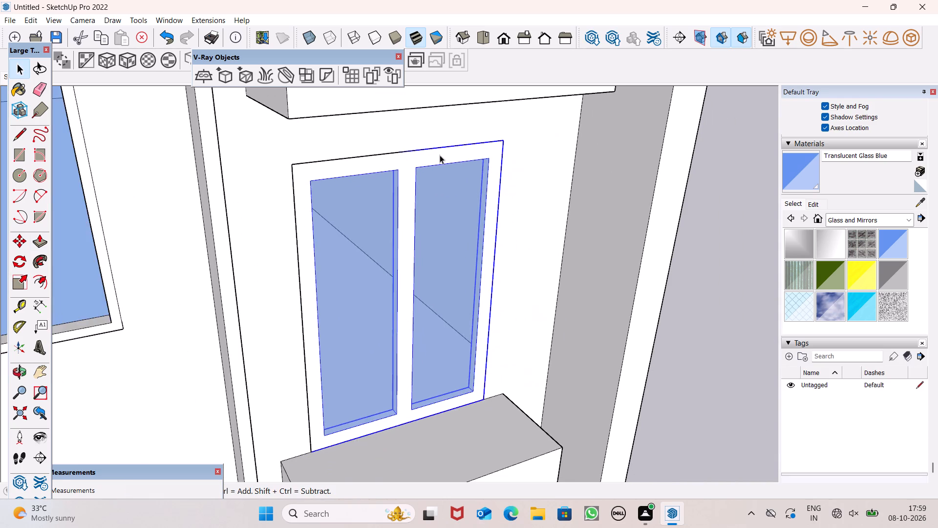
scroll(440, 154, "down", 17)
middle_click_drag(458, 186, 366, 161)
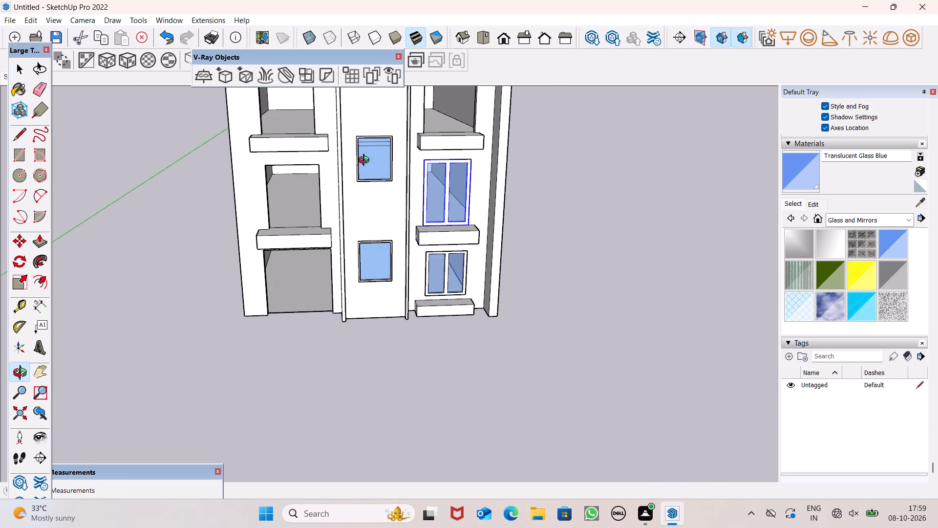
middle_click_drag(366, 161, 365, 161)
left_click(441, 208)
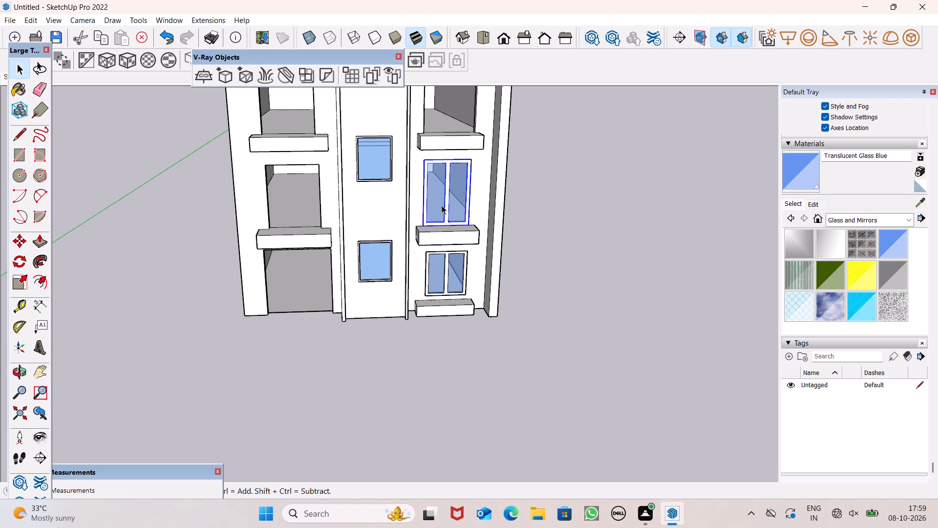
key("m")
key("Return")
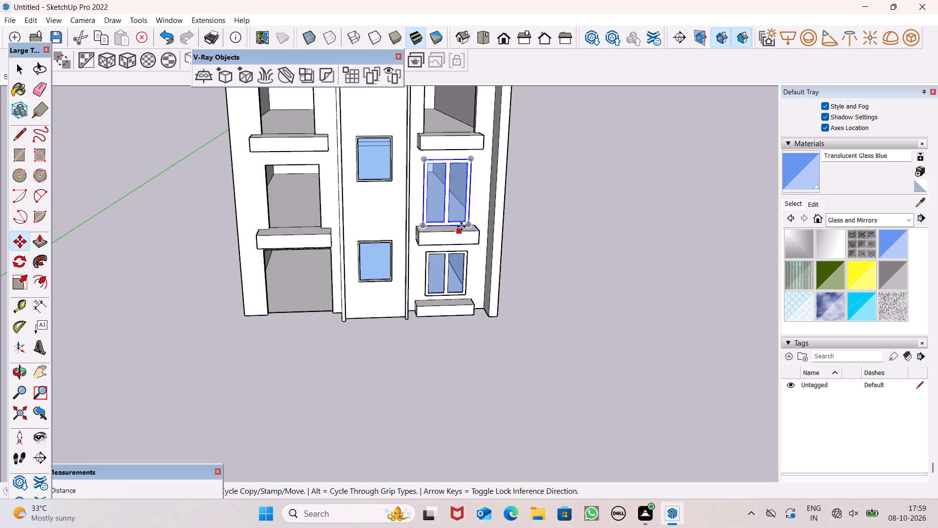
left_click_drag(463, 227, 357, 217)
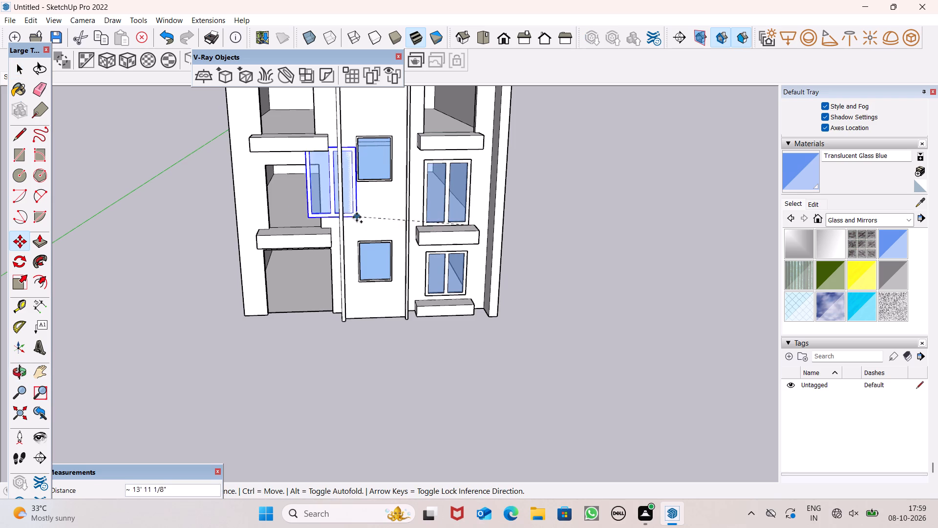
left_click_drag(357, 217, 321, 225)
Shrink the left-bay window group from its upper outer corner so its top edge sits below the opening's top.
scroll(302, 204, "up", 5)
middle_click_drag(325, 225, 282, 245)
scroll(282, 245, "up", 6)
scroll(326, 240, "down", 1)
scroll(326, 240, "up", 3)
scroll(354, 257, "down", 2)
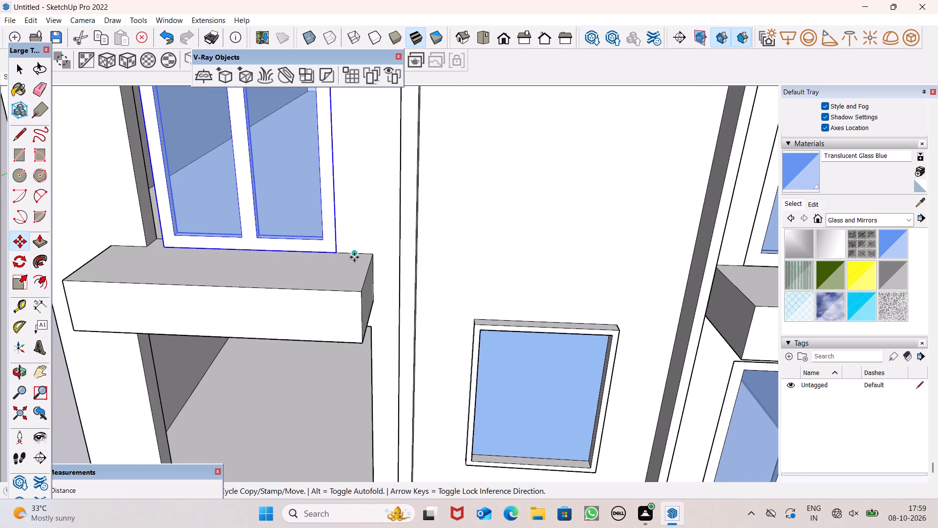
scroll(354, 257, "down", 4)
left_click(18, 286)
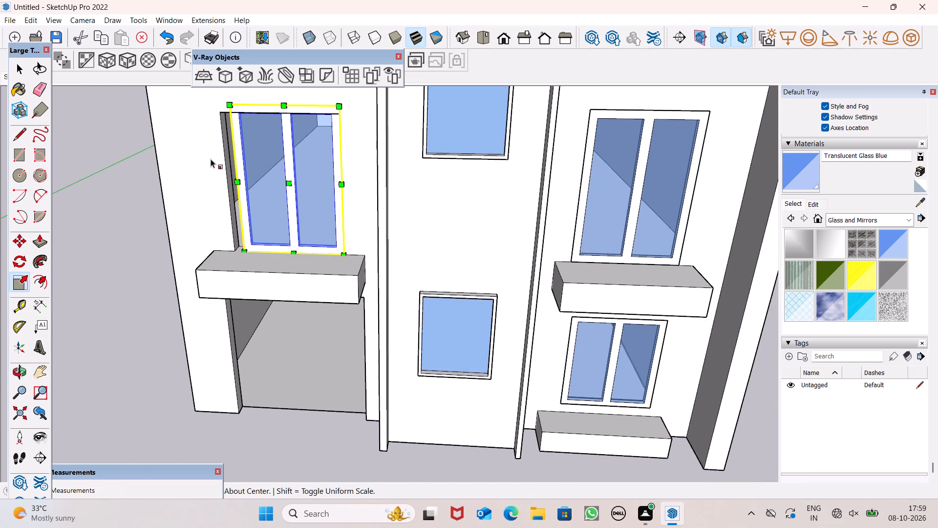
scroll(213, 144, "up", 3)
scroll(243, 143, "down", 6)
scroll(234, 108, "up", 6)
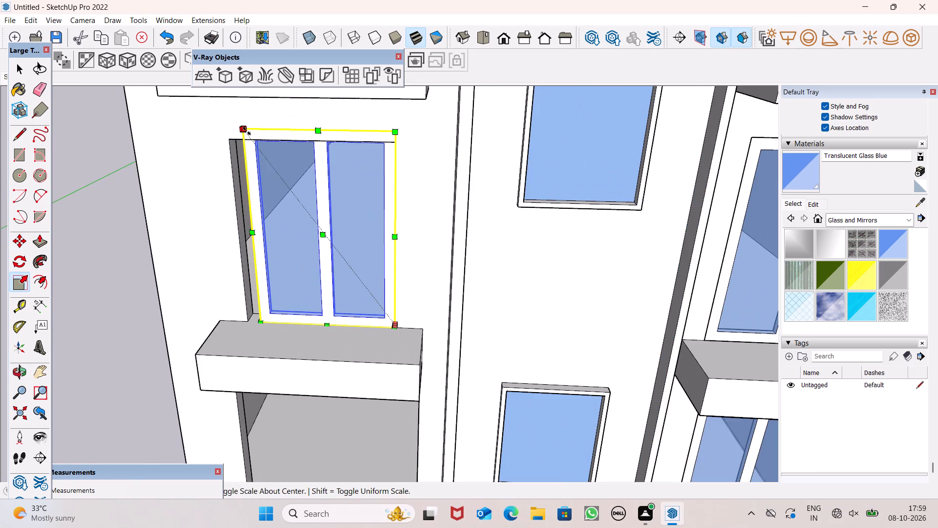
left_click_drag(247, 132, 269, 167)
scroll(313, 144, "up", 4)
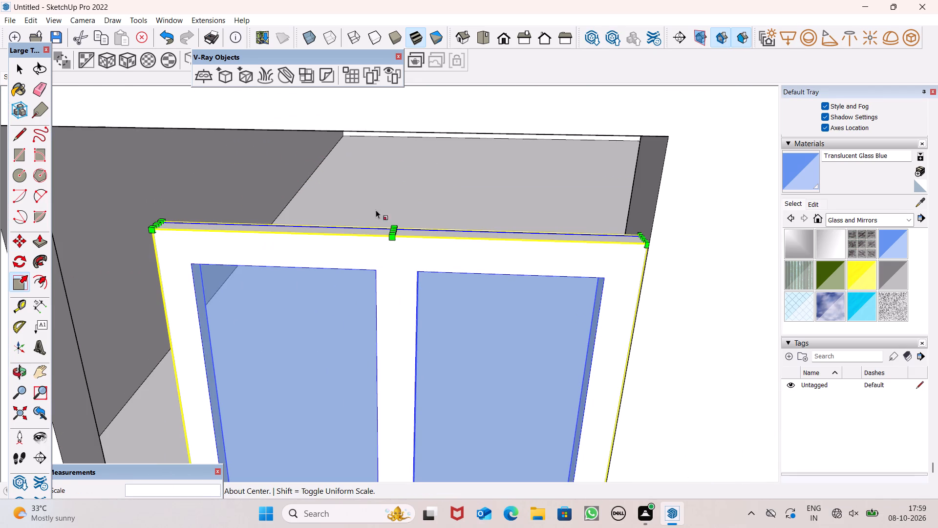
Stretch the left-bay window group's height along the blue axis until its top edge meets the opening's top.
middle_click_drag(383, 237, 373, 254)
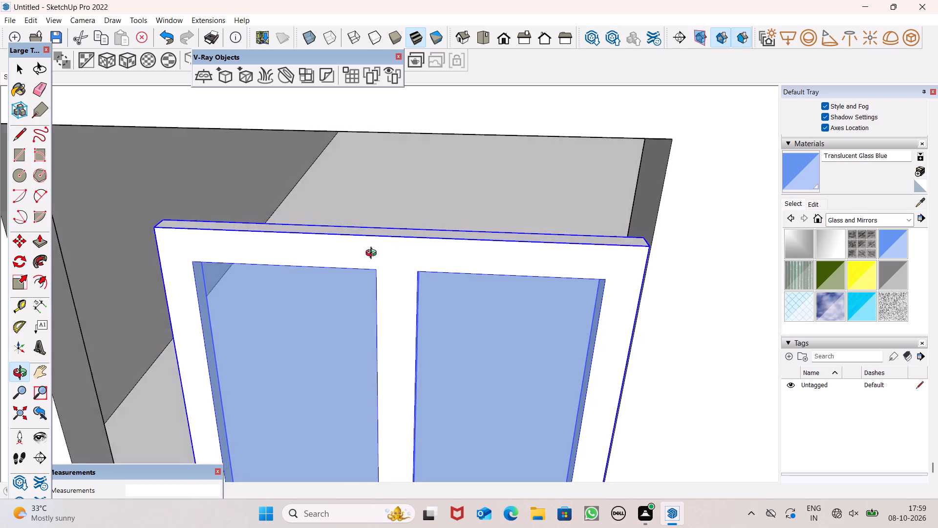
middle_click_drag(373, 254, 361, 274)
scroll(390, 235, "up", 1)
scroll(393, 233, "down", 1)
scroll(393, 233, "up", 2)
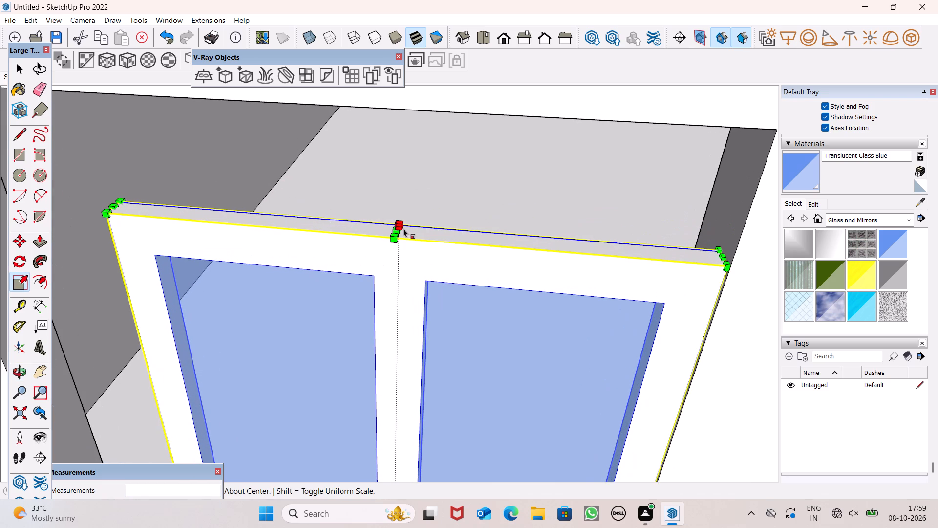
left_click_drag(396, 230, 384, 108)
scroll(455, 134, "down", 11)
Stretch the left-bay window group's width along the red axis until it meets the outer side of the opening.
middle_click_drag(443, 207, 515, 206)
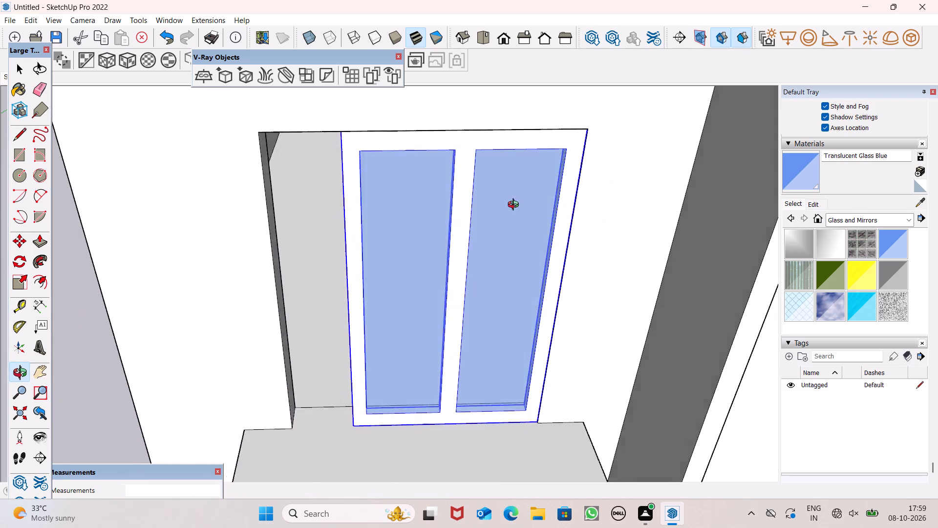
middle_click_drag(515, 206, 690, 181)
scroll(428, 337, "up", 4)
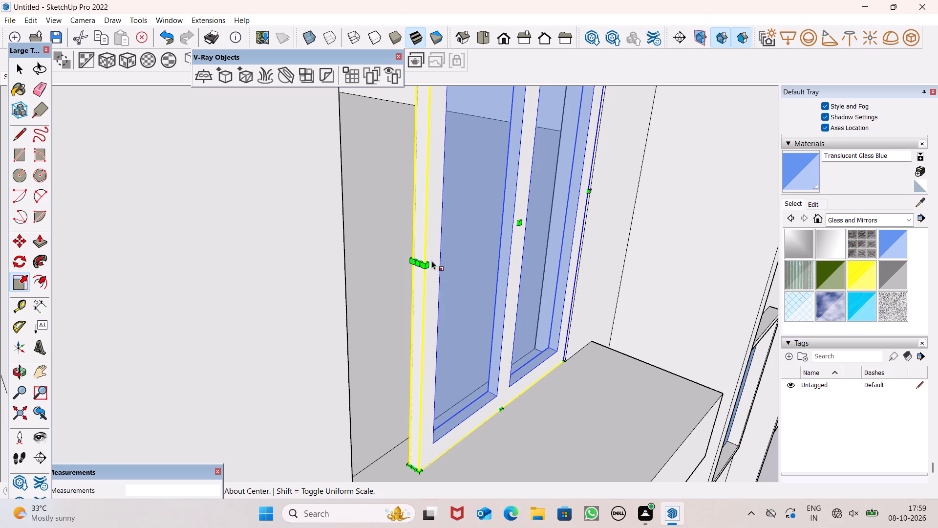
left_click_drag(420, 265, 352, 298)
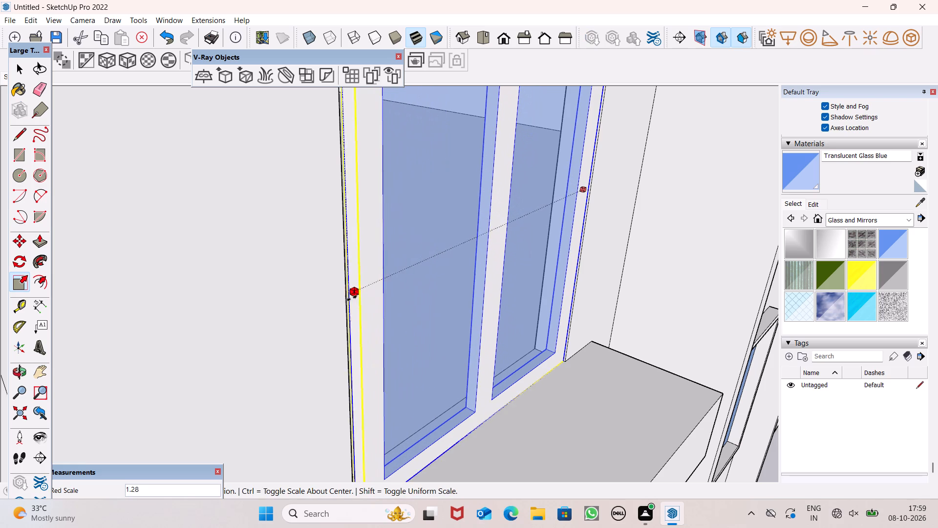
left_click_drag(352, 298, 345, 300)
scroll(398, 256, "down", 6)
key("space")
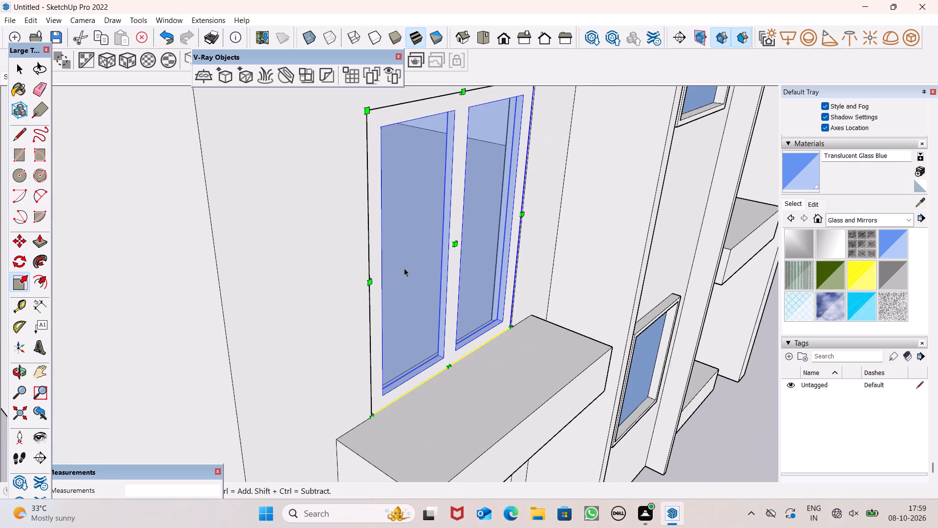
Move the left-bay first-floor window group by its lower inner corner so it sits against the opening's corner.
scroll(404, 273, "down", 2)
middle_click_drag(589, 293, 469, 310)
key("m")
key("Return")
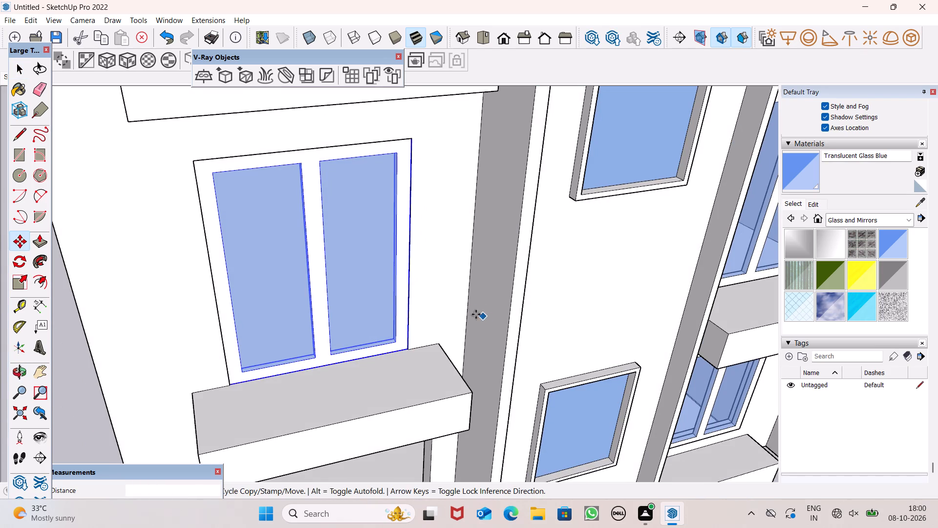
scroll(473, 316, "up", 7)
scroll(342, 381, "up", 1)
scroll(345, 376, "down", 1)
scroll(345, 375, "up", 3)
left_click_drag(338, 367, 344, 367)
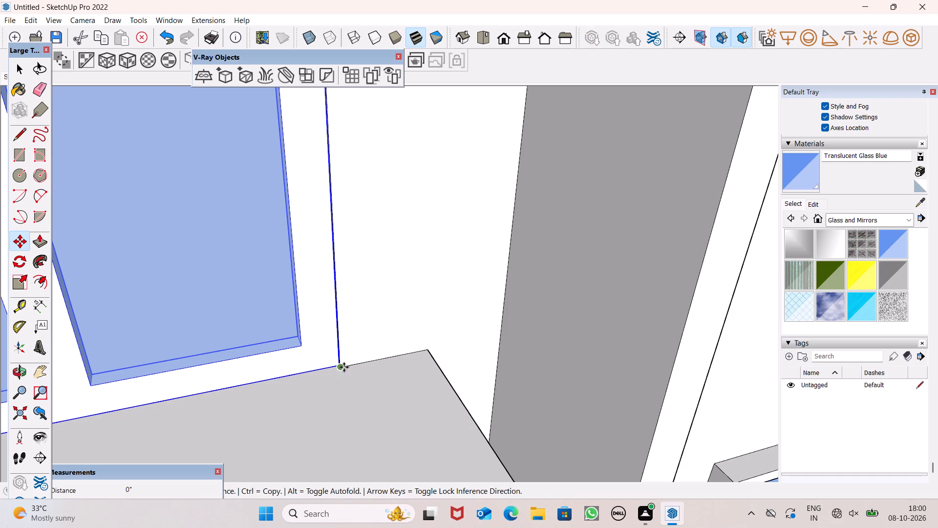
left_click_drag(344, 367, 342, 371)
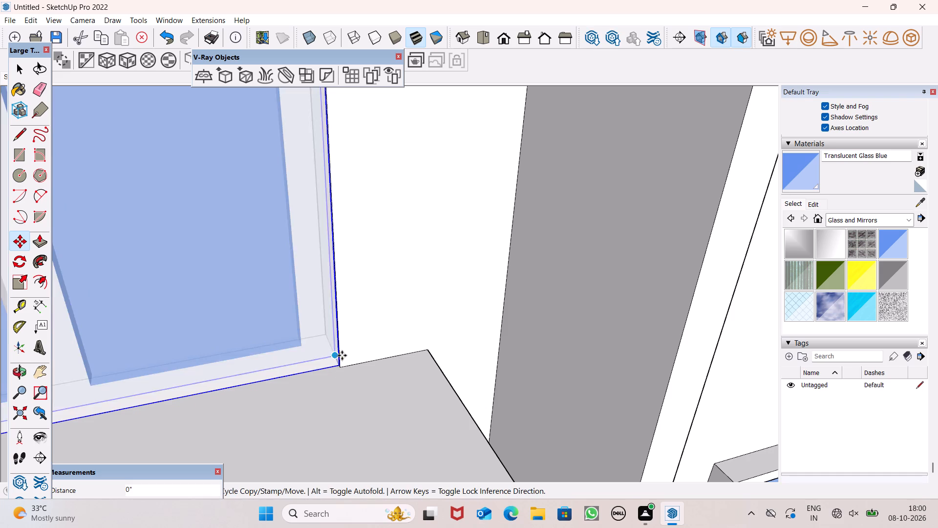
key("space")
Examine the fitted left-bay first-floor window and its ledge from nearer and farther away.
scroll(399, 299, "down", 2)
scroll(399, 299, "up", 1)
scroll(437, 298, "down", 5)
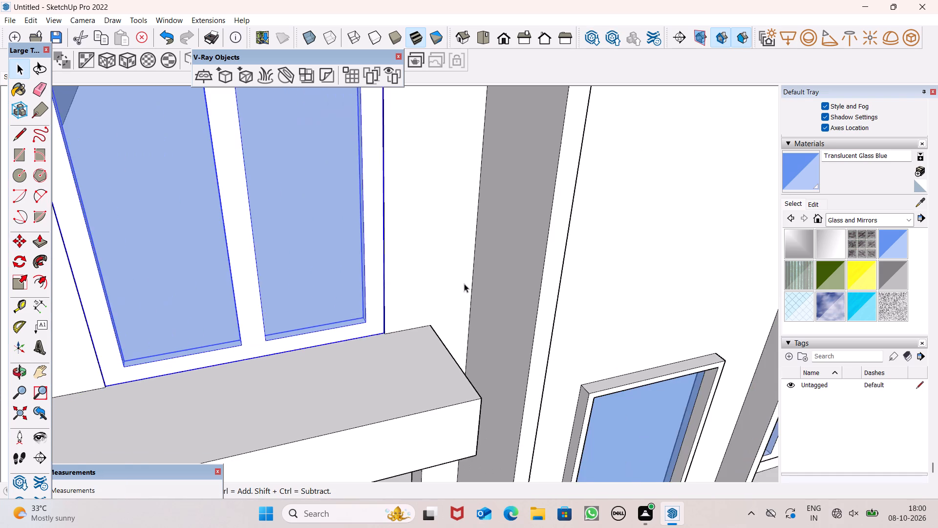
scroll(464, 284, "down", 15)
left_click(299, 303)
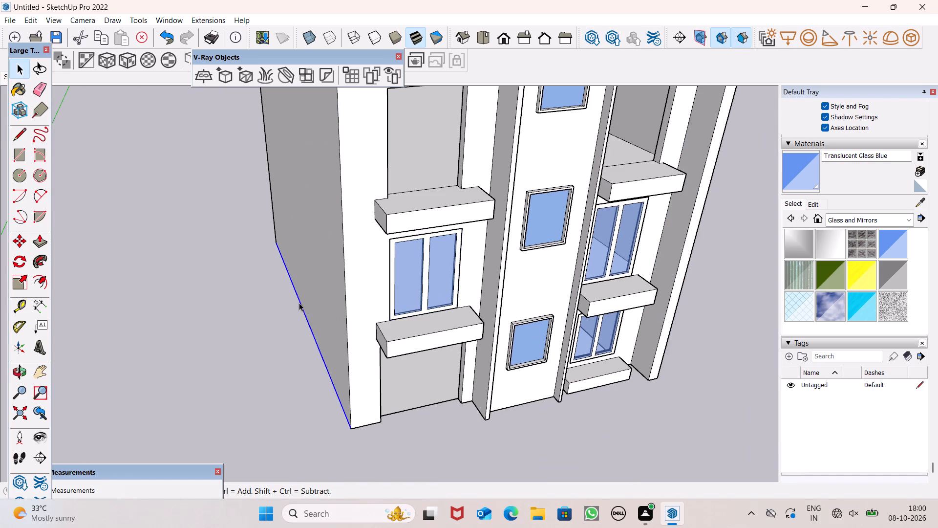
scroll(393, 307, "up", 1)
scroll(393, 306, "down", 1)
scroll(397, 303, "up", 3)
scroll(430, 287, "down", 1)
scroll(430, 287, "up", 7)
scroll(432, 286, "down", 5)
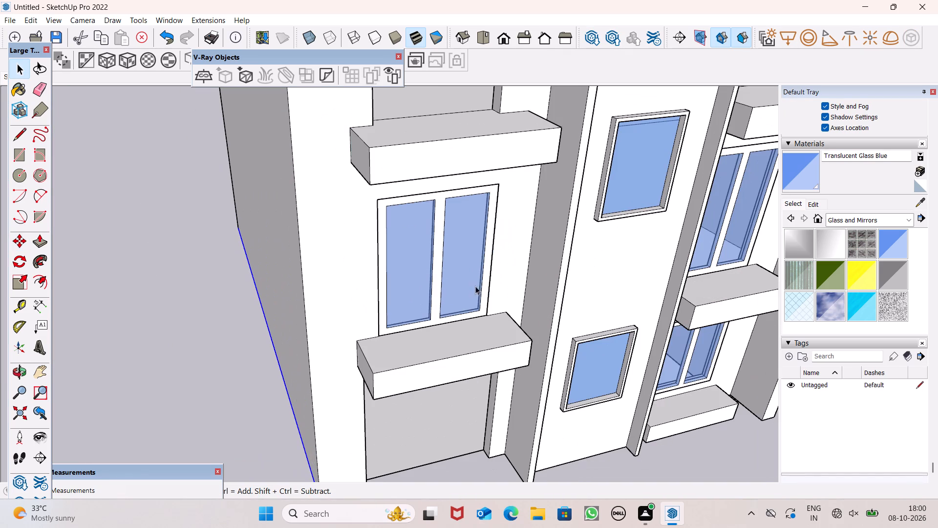
left_click(177, 302)
Copy the left-bay first-floor window group straight up into the second-floor opening above it.
scroll(358, 295, "down", 2)
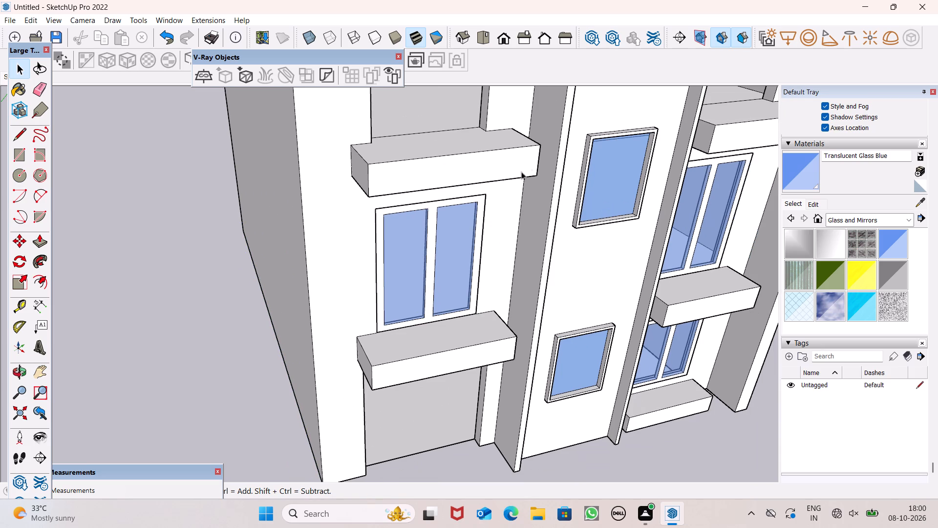
scroll(511, 201, "down", 9)
middle_click_drag(580, 207, 491, 164)
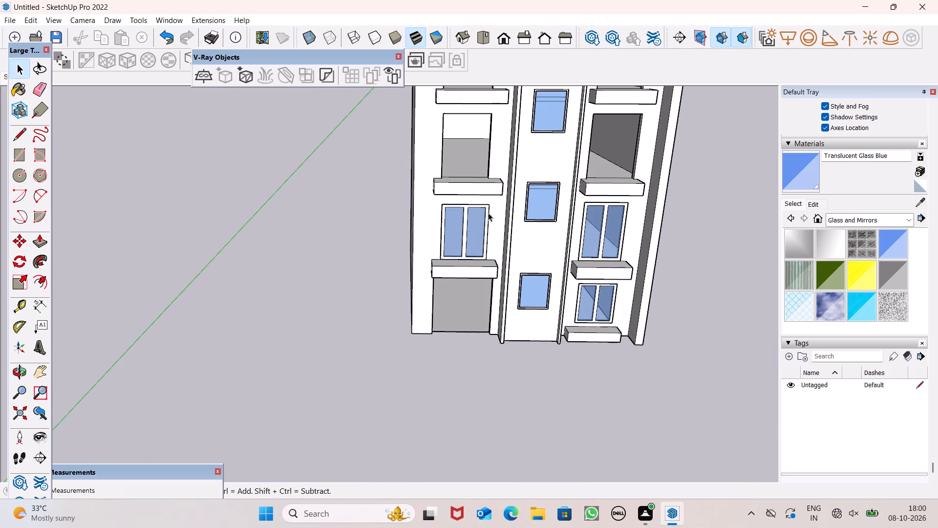
scroll(488, 213, "up", 4)
left_click(468, 233)
key("m")
key("Return")
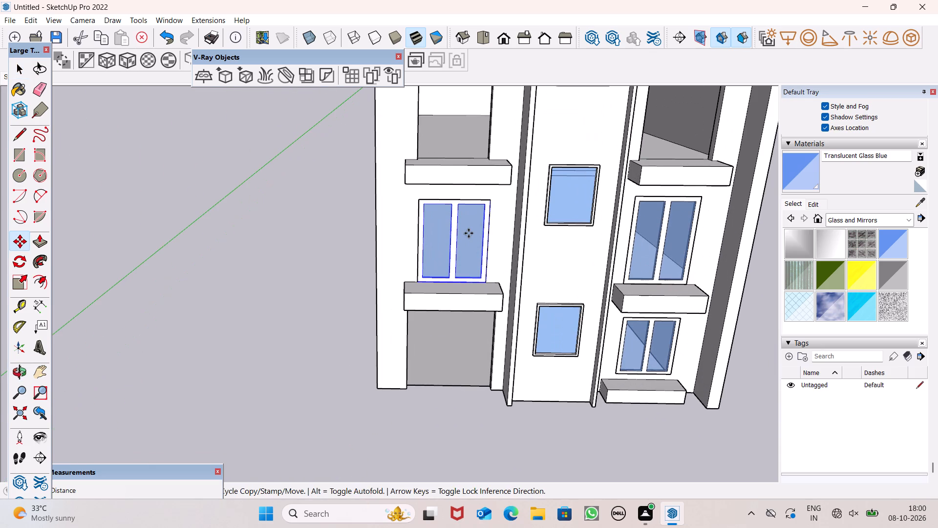
left_click_drag(485, 286, 486, 157)
Align the copied second-floor window group by its lower inner corner with the opening's corner above the ledge.
scroll(490, 189, "down", 7)
middle_click_drag(501, 176, 524, 264)
scroll(491, 145, "up", 8)
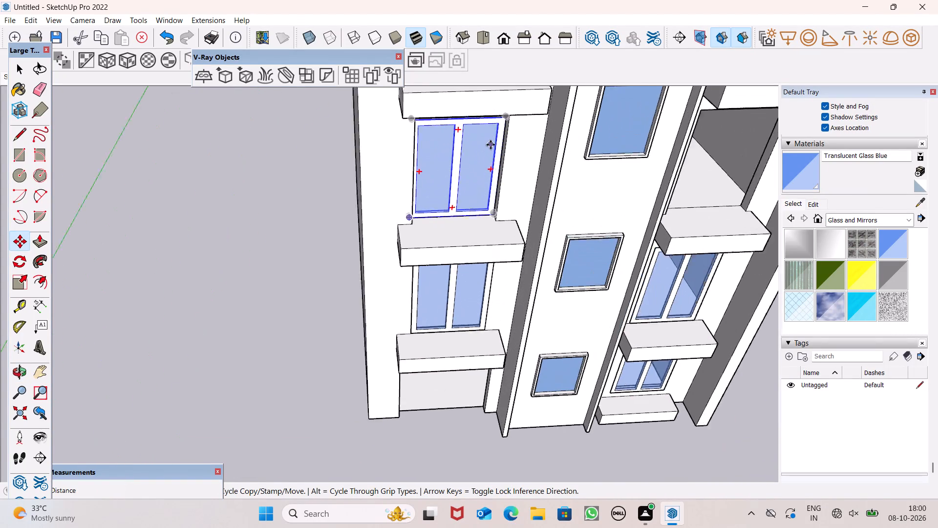
scroll(490, 145, "up", 1)
middle_click_drag(492, 144, 492, 65)
scroll(492, 92, "up", 2)
scroll(519, 154, "up", 1)
scroll(519, 159, "down", 1)
scroll(519, 162, "up", 3)
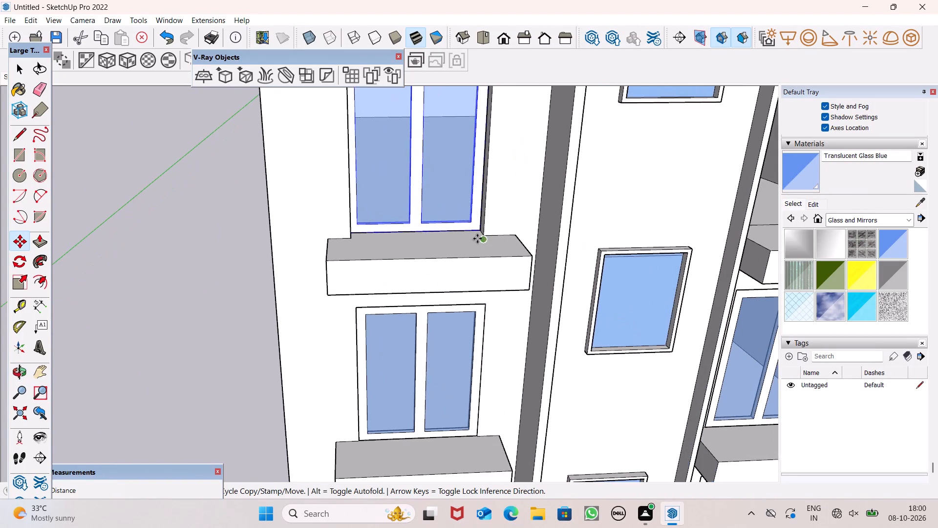
scroll(476, 235, "up", 4)
left_click_drag(482, 229, 493, 235)
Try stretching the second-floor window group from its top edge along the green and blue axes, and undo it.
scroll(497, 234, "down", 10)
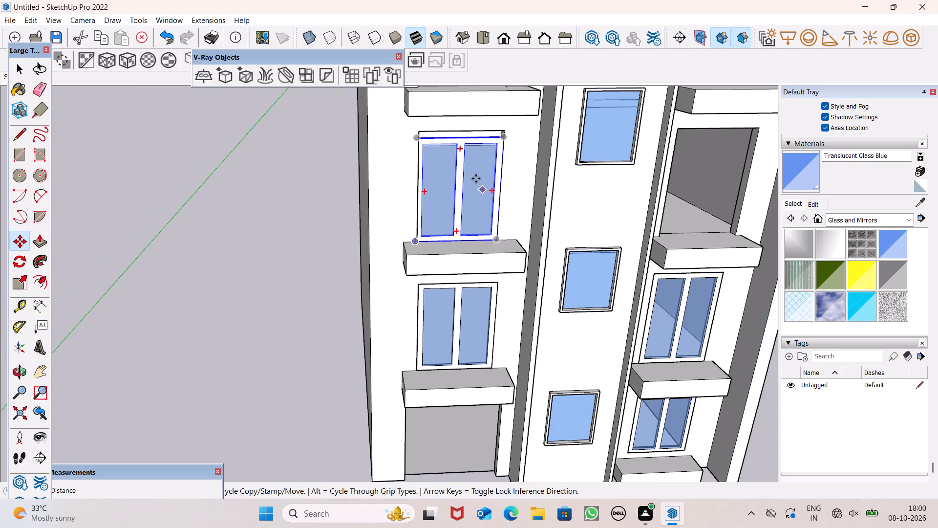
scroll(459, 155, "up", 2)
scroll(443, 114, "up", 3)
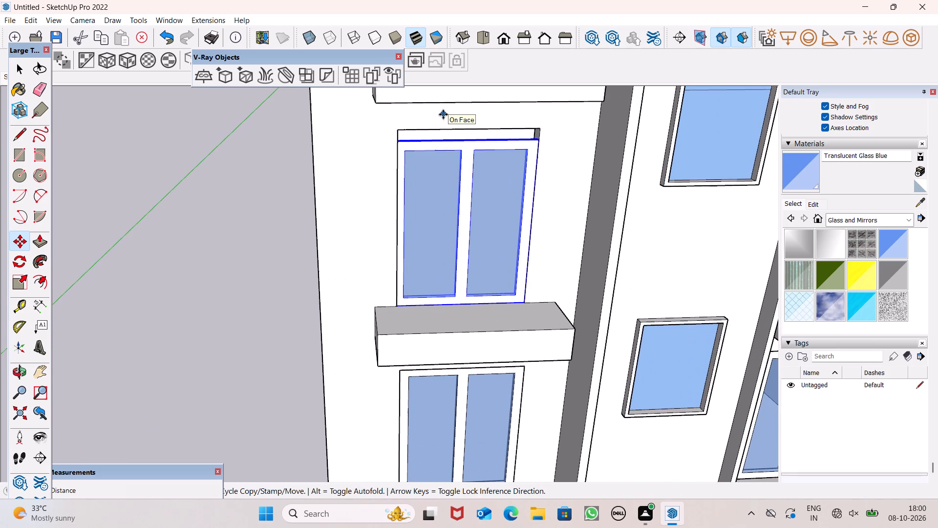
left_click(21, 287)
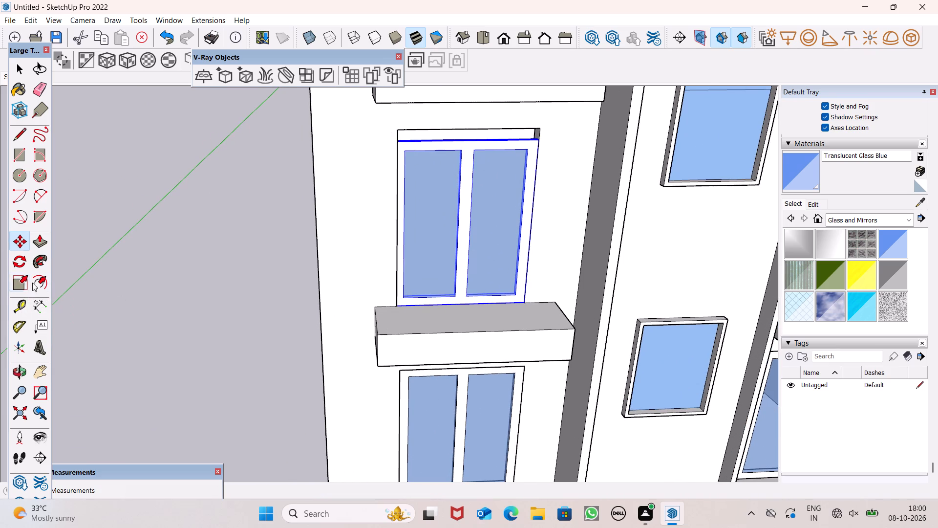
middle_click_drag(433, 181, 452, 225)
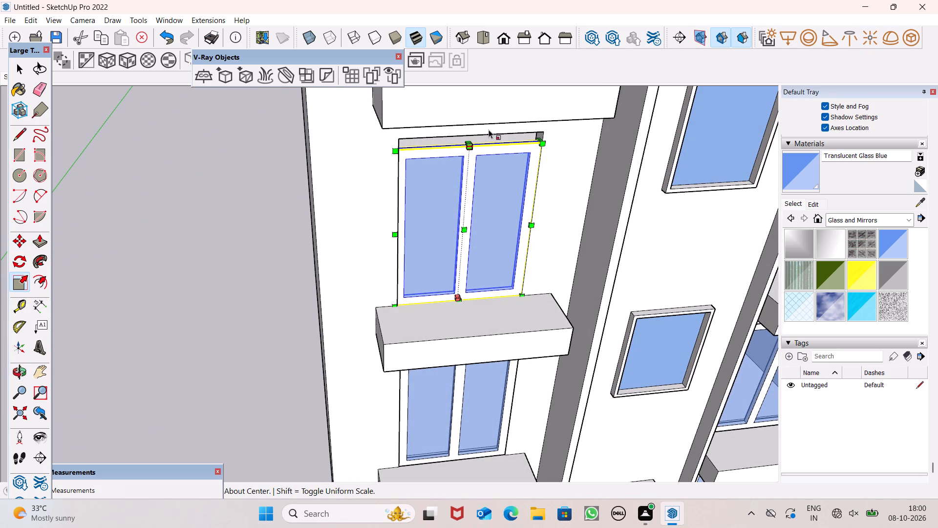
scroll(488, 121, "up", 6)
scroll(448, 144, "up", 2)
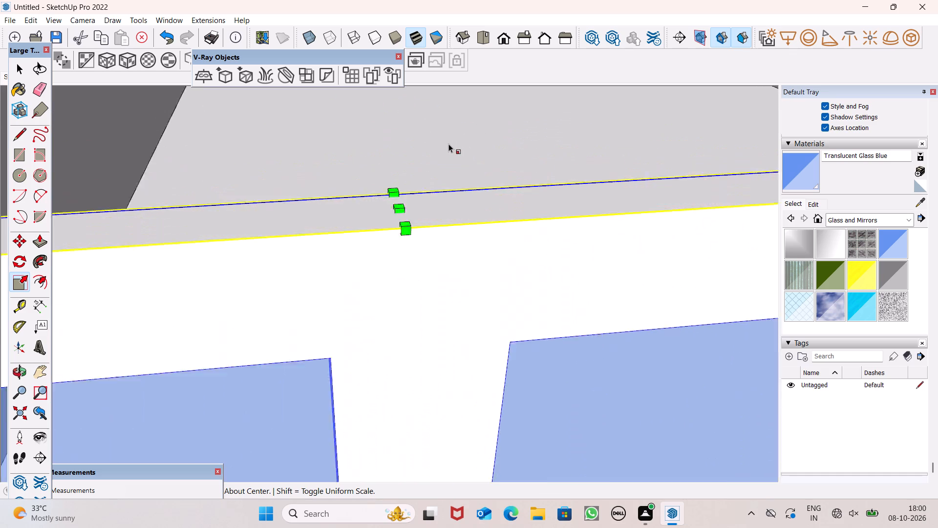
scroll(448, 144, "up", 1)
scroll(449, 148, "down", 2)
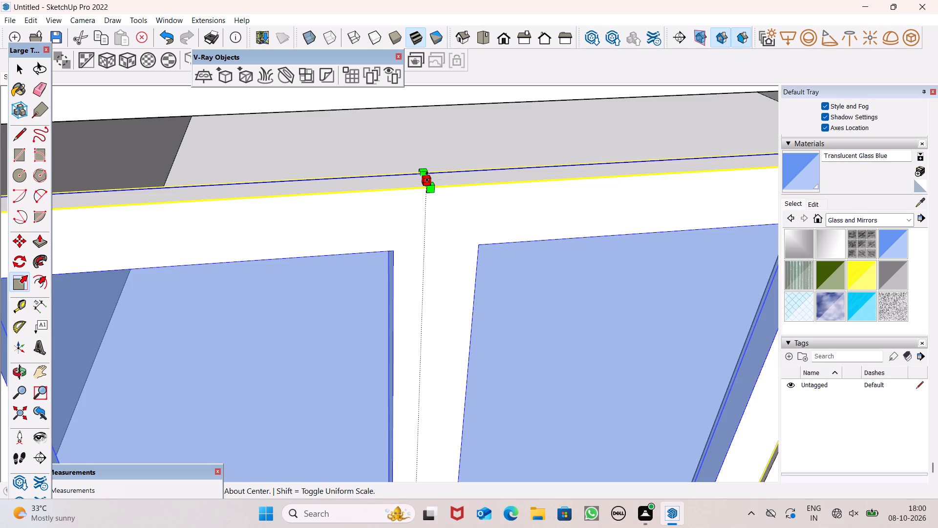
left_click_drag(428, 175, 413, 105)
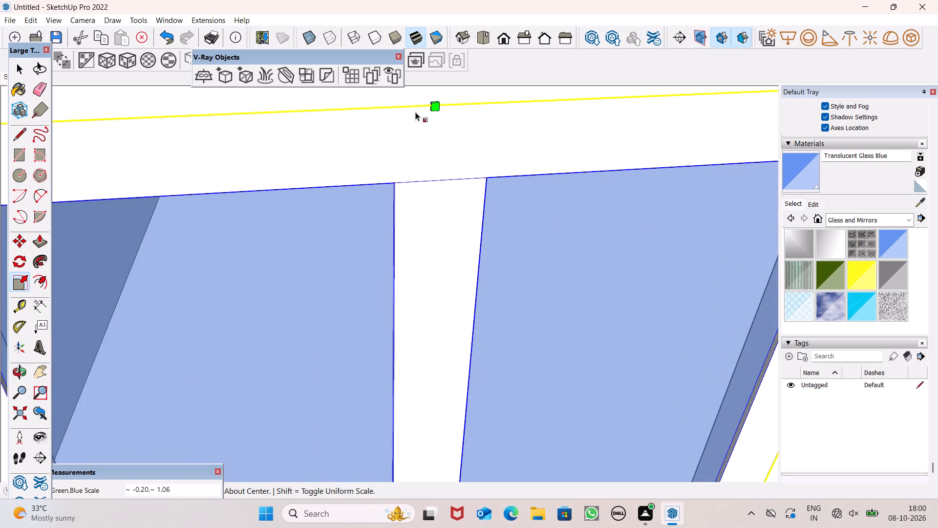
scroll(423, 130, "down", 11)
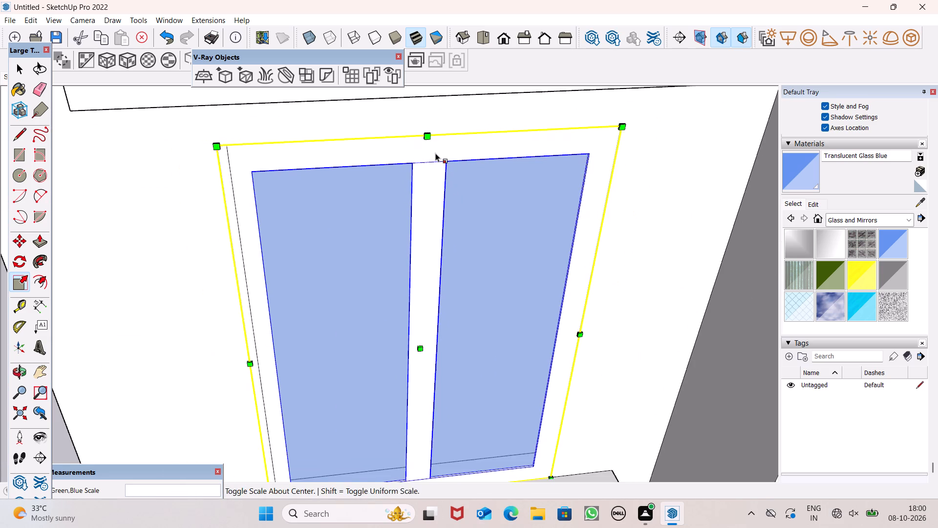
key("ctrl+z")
Stretch the second-floor window group's height along the blue axis until its top edge meets the opening's top.
scroll(425, 154, "up", 5)
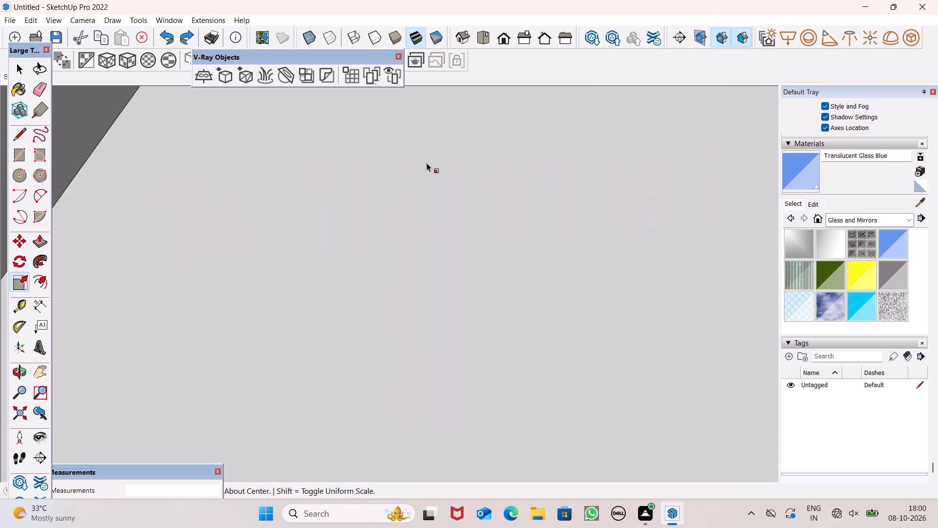
scroll(427, 167, "down", 5)
middle_click_drag(430, 180, 455, 197)
scroll(401, 180, "up", 2)
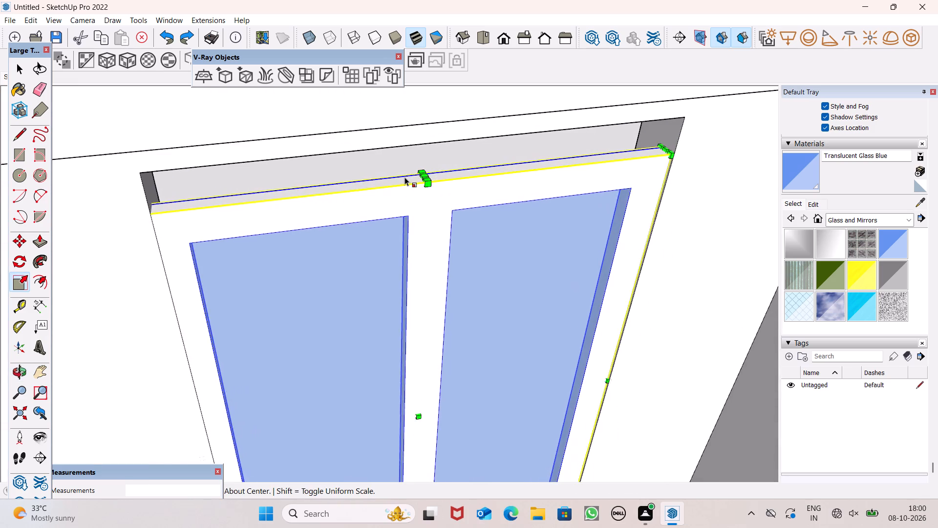
scroll(405, 177, "up", 5)
middle_click_drag(418, 193, 439, 148)
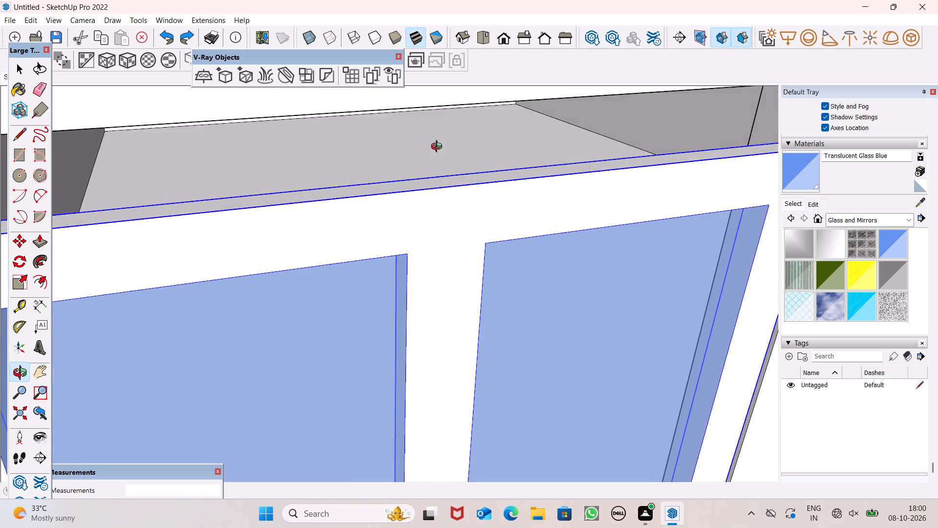
middle_click_drag(439, 148, 439, 147)
left_click_drag(434, 182, 422, 131)
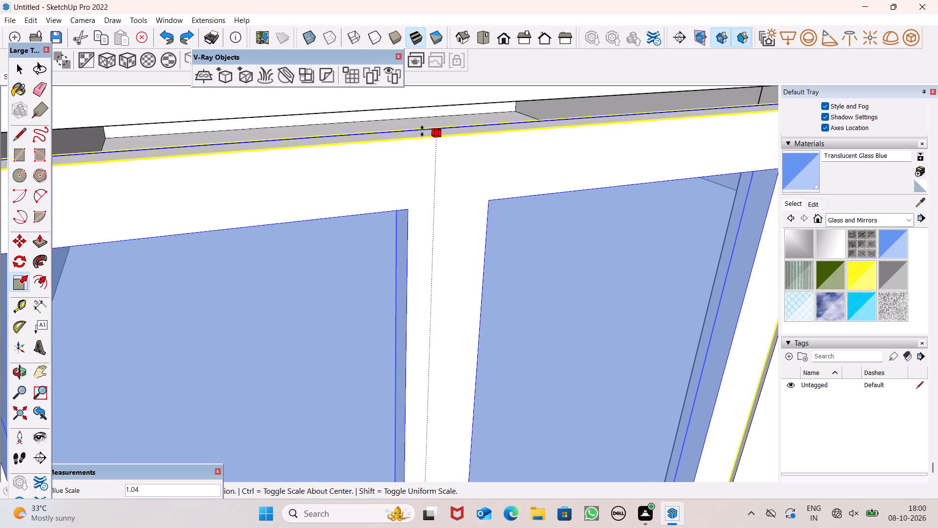
left_click_drag(422, 131, 416, 110)
scroll(415, 115, "down", 10)
scroll(424, 126, "up", 1)
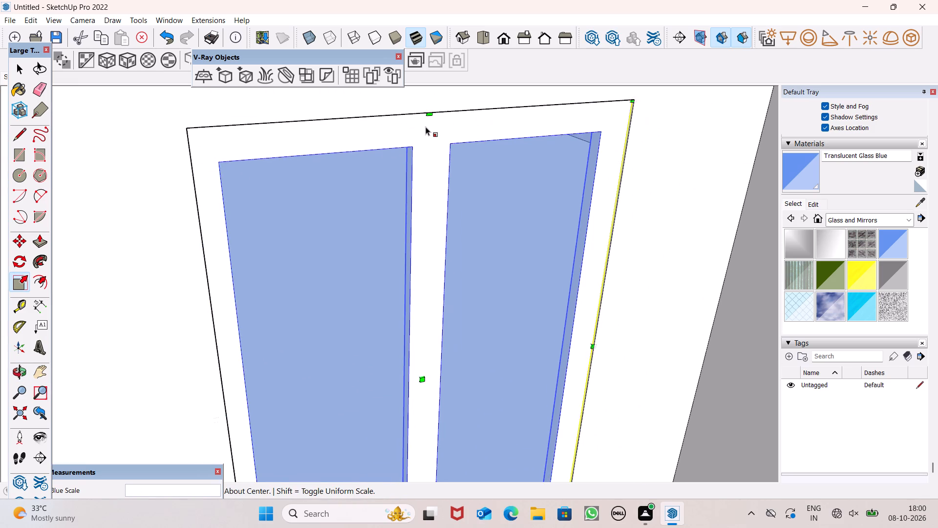
scroll(426, 127, "down", 4)
middle_click_drag(438, 145, 399, 99)
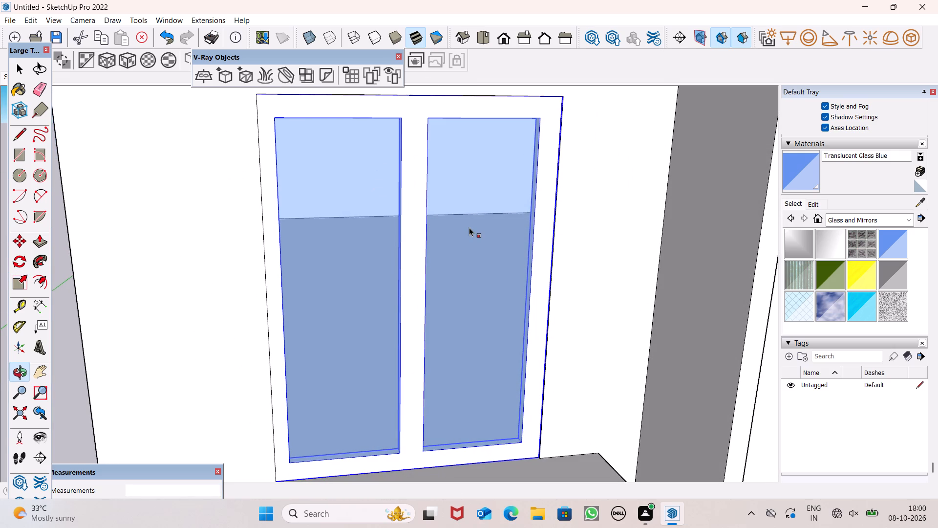
key("space")
key("space")
scroll(492, 261, "down", 3)
scroll(373, 247, "down", 6)
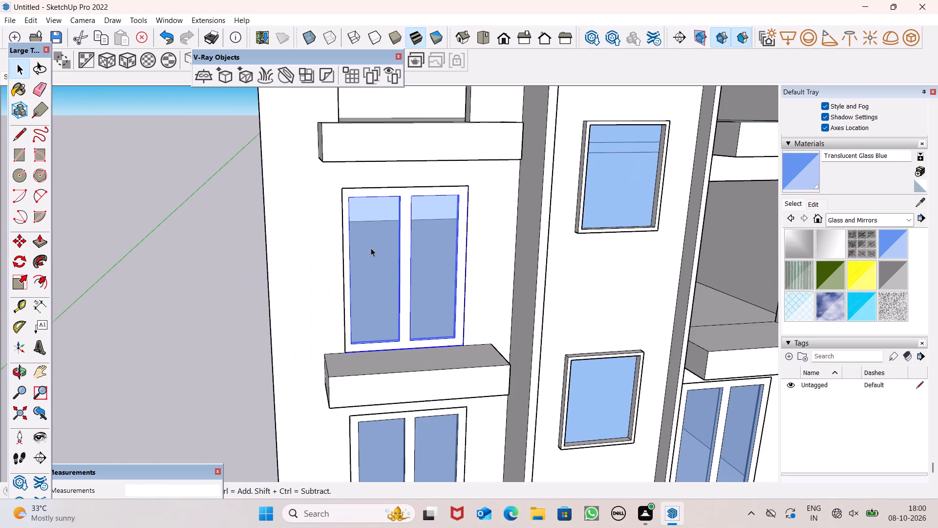
left_click(235, 264)
Scale the second-floor left-bay window group uniformly to about 0.88 from its upper outer corner.
middle_click_drag(434, 329, 383, 340)
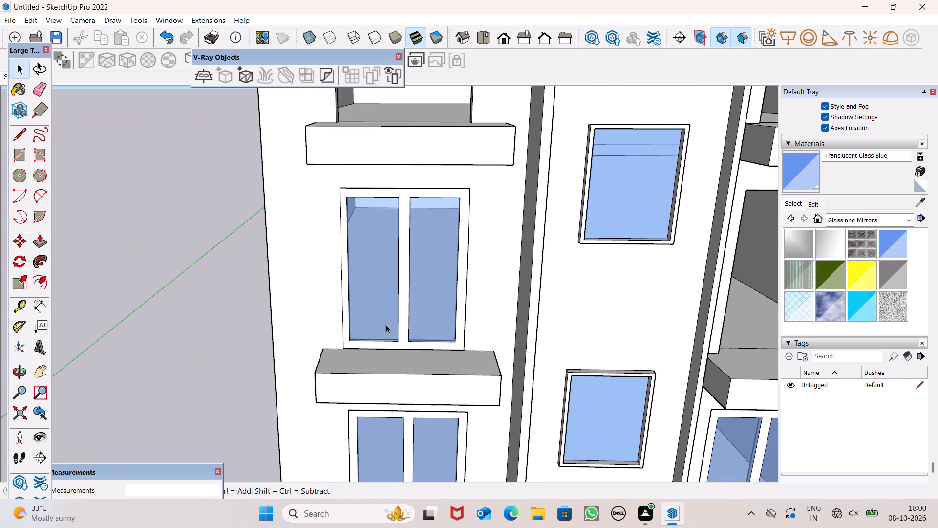
left_click(403, 327)
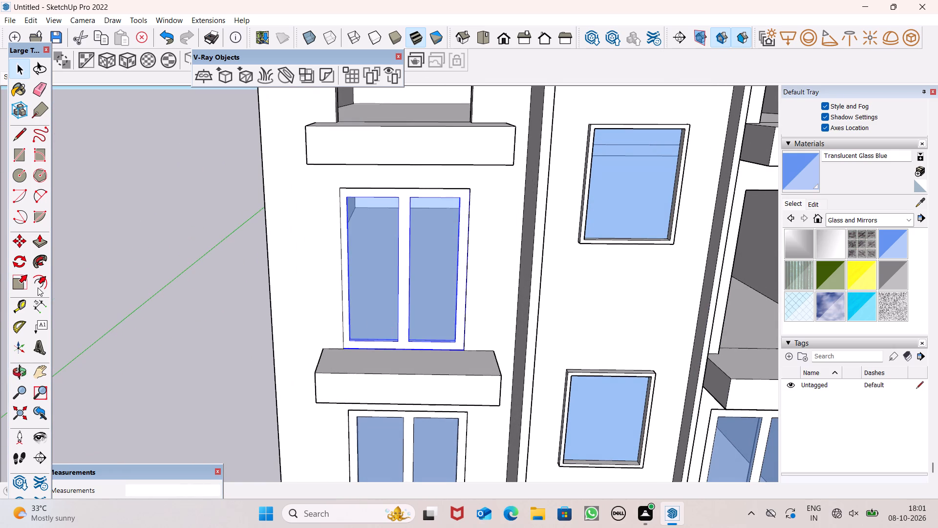
left_click(20, 287)
scroll(287, 262, "up", 6)
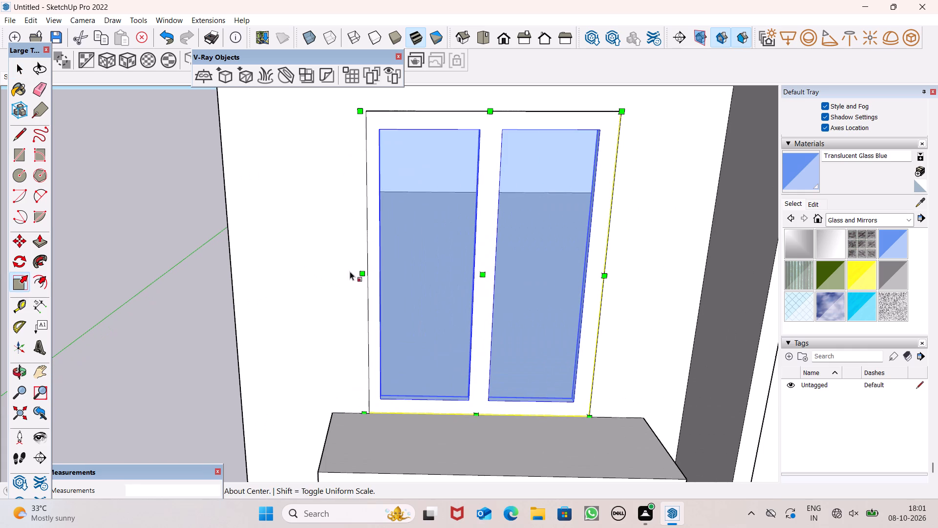
left_click_drag(365, 115, 398, 148)
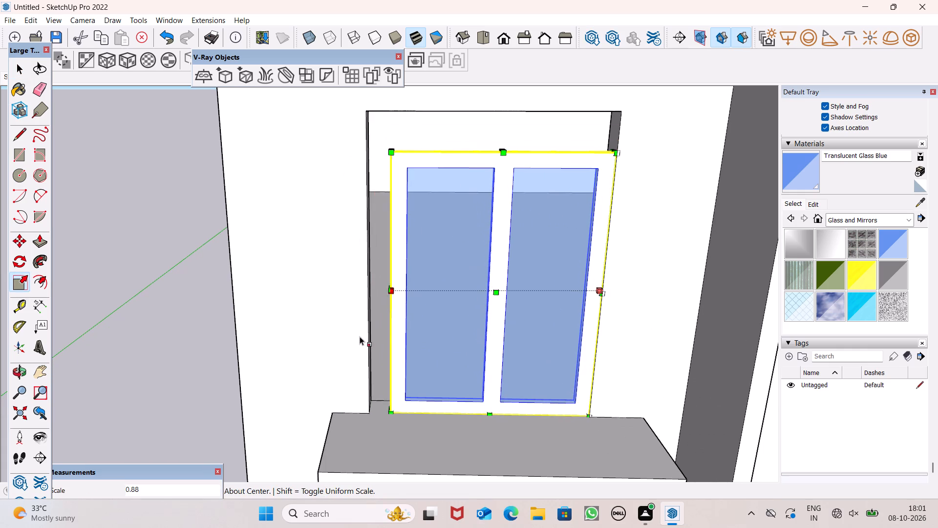
Stretch the second-floor window group's width along the red axis until it meets the opening's outer side.
scroll(359, 336, "up", 2)
middle_click_drag(405, 348, 552, 369)
scroll(387, 246, "up", 2)
scroll(385, 246, "down", 1)
scroll(385, 246, "up", 3)
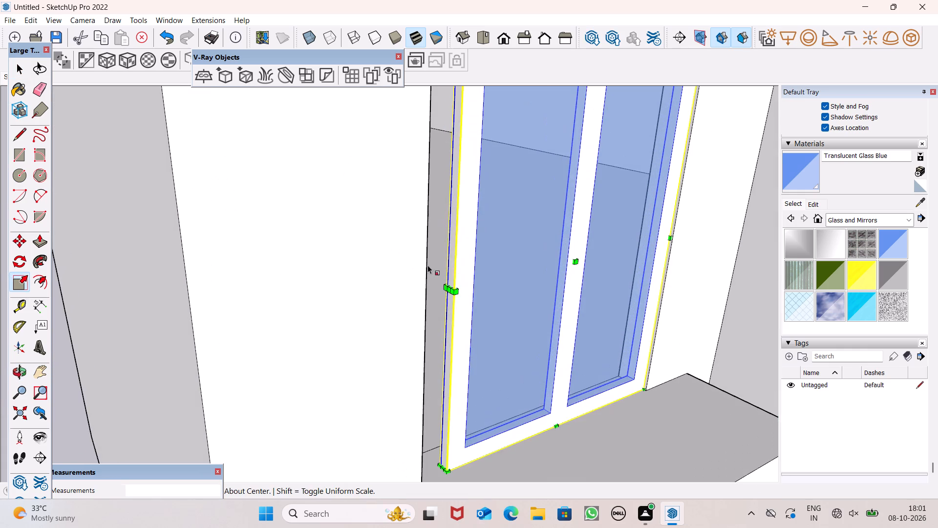
scroll(460, 298, "up", 2)
scroll(460, 298, "down", 1)
scroll(460, 298, "up", 4)
left_click_drag(450, 289, 438, 299)
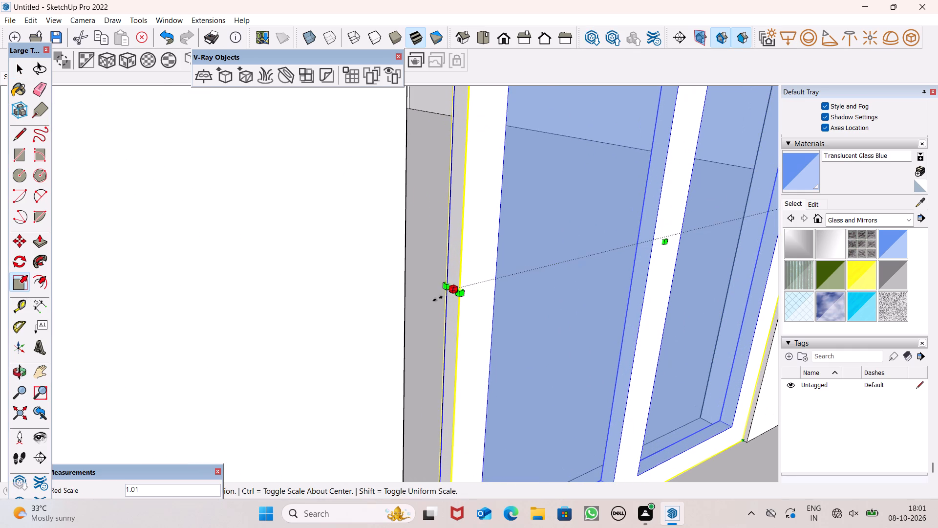
left_click_drag(438, 299, 398, 317)
Stretch the second-floor left-bay window group's height along the blue axis toward the top of its opening.
scroll(410, 303, "down", 8)
middle_click_drag(487, 337, 304, 371)
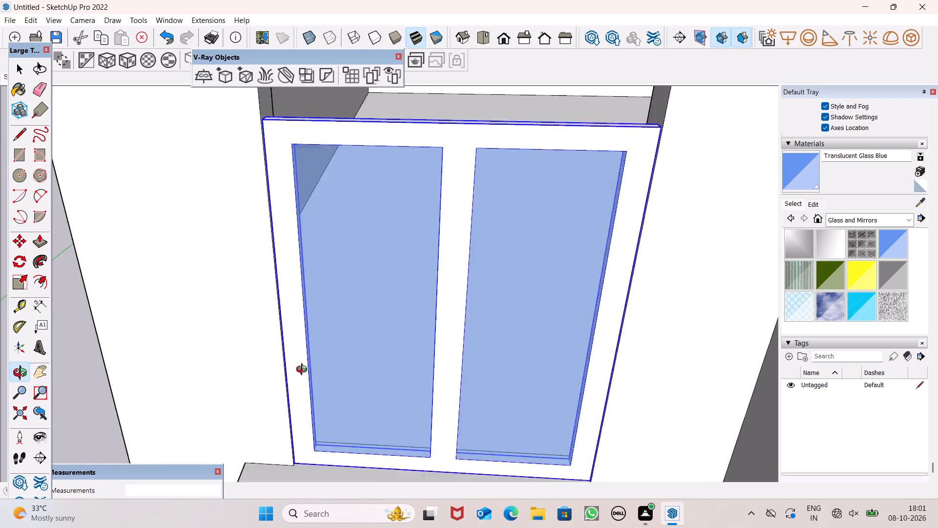
middle_click_drag(304, 371, 227, 386)
scroll(380, 131, "up", 6)
scroll(381, 168, "down", 3)
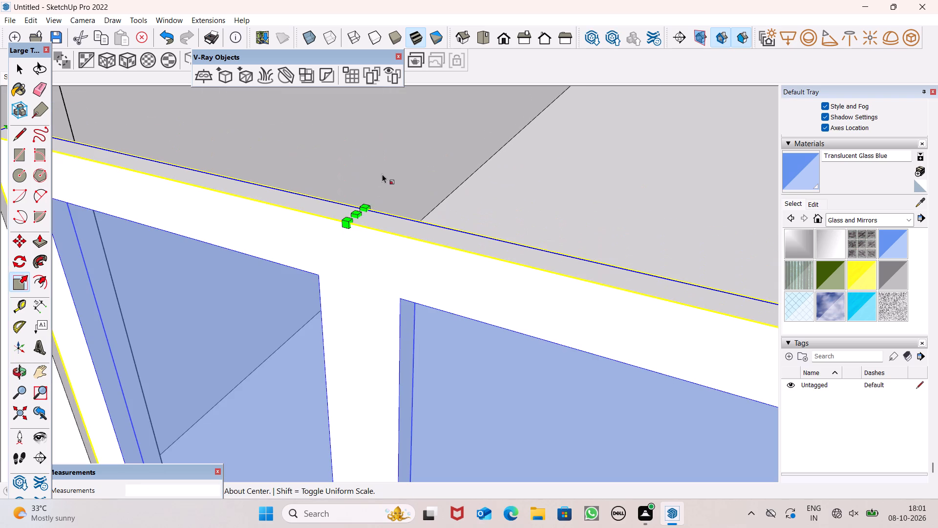
left_click_drag(358, 216, 360, 78)
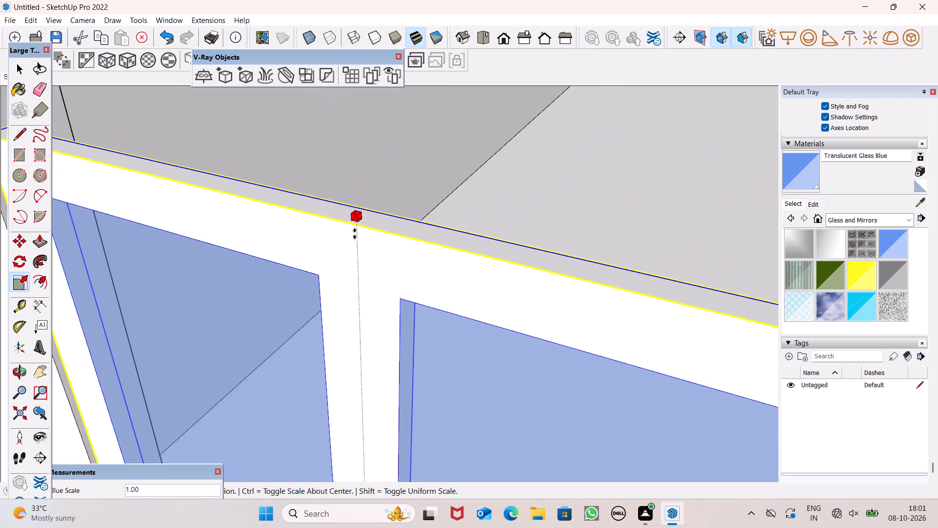
left_click(372, 168)
scroll(285, 328, "down", 6)
scroll(313, 286, "down", 3)
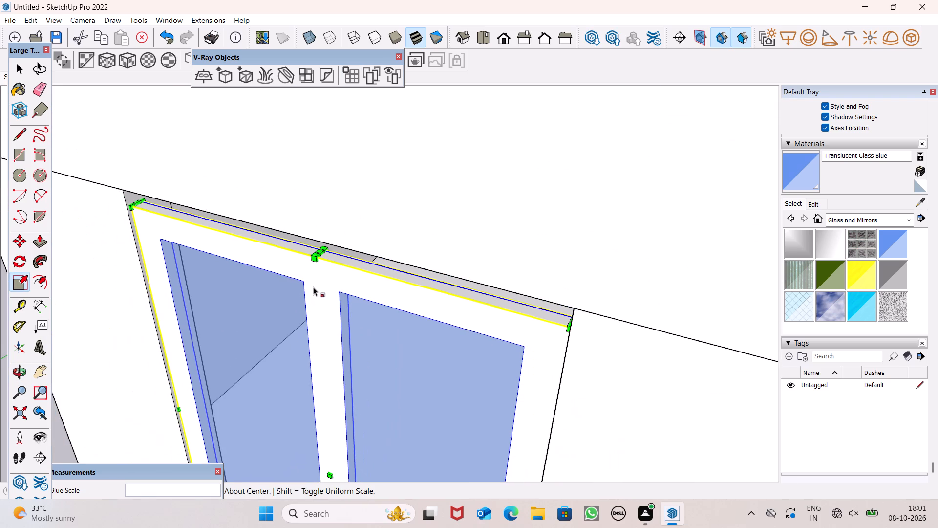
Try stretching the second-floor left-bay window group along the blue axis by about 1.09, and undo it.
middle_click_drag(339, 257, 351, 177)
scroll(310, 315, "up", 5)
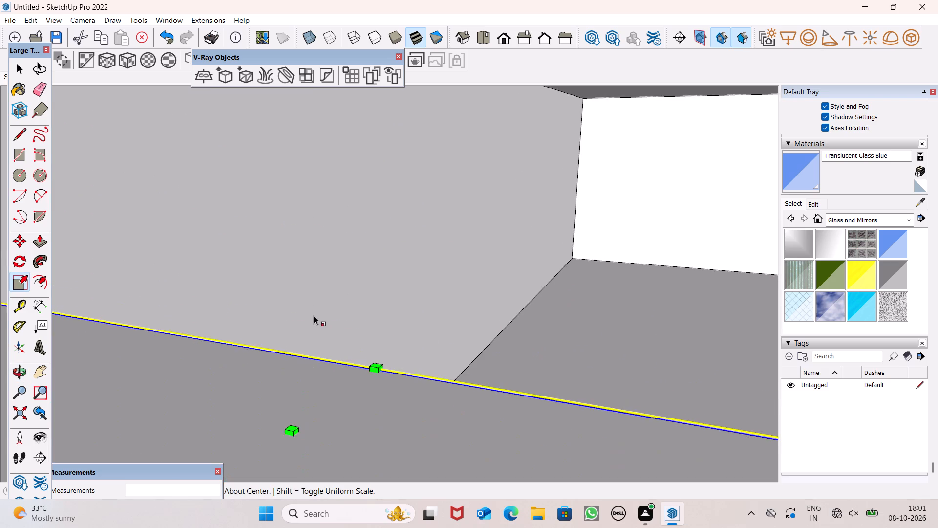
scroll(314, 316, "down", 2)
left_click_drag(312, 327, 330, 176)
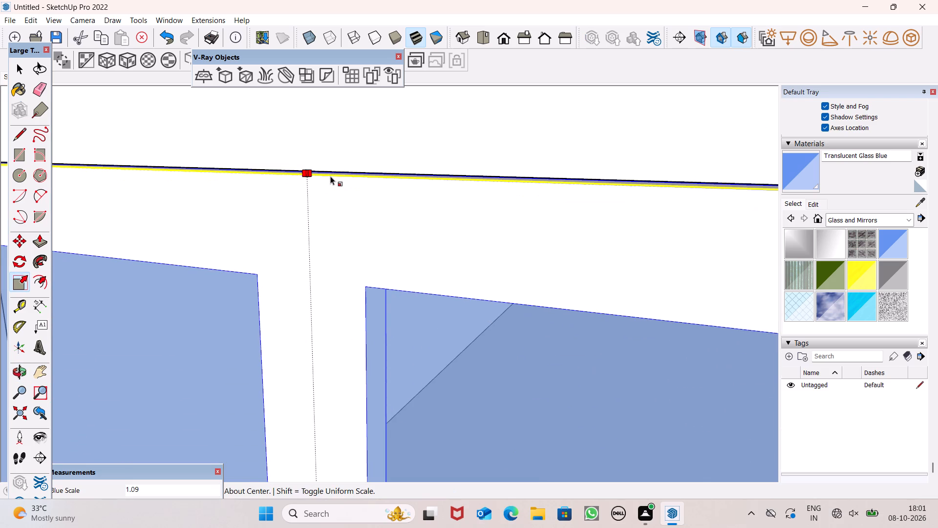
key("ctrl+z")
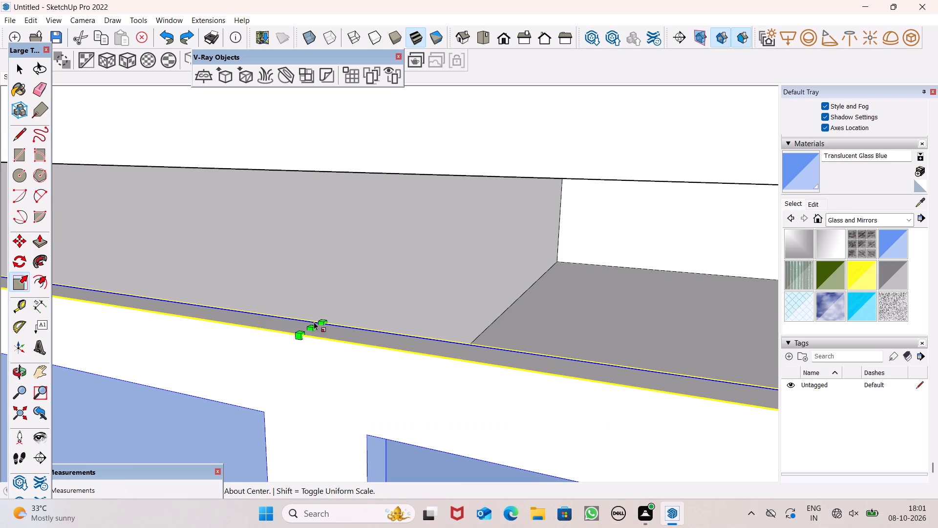
Stretch the second-floor left-bay window group's height along the blue axis until its top edge meets the opening's top.
left_click_drag(308, 328, 307, 170)
key("space")
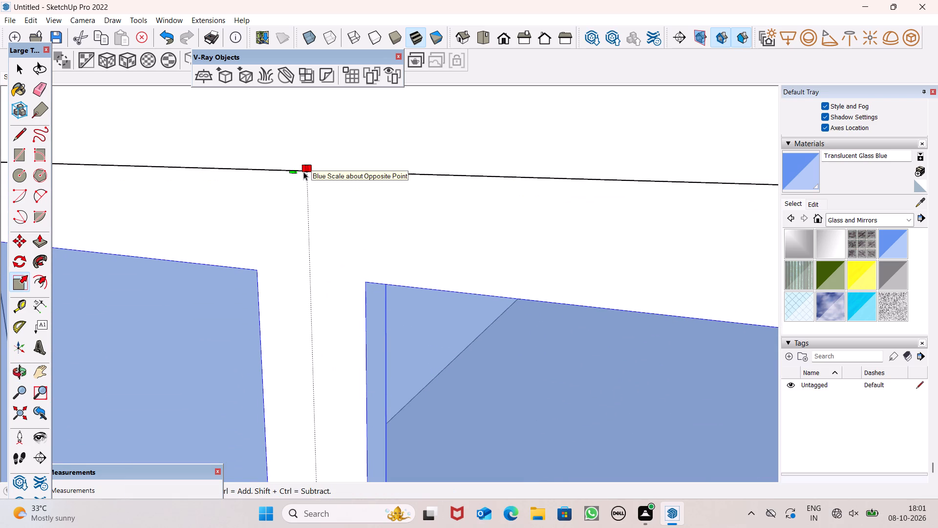
scroll(295, 178, "down", 1)
scroll(298, 102, "down", 3)
scroll(308, 192, "down", 14)
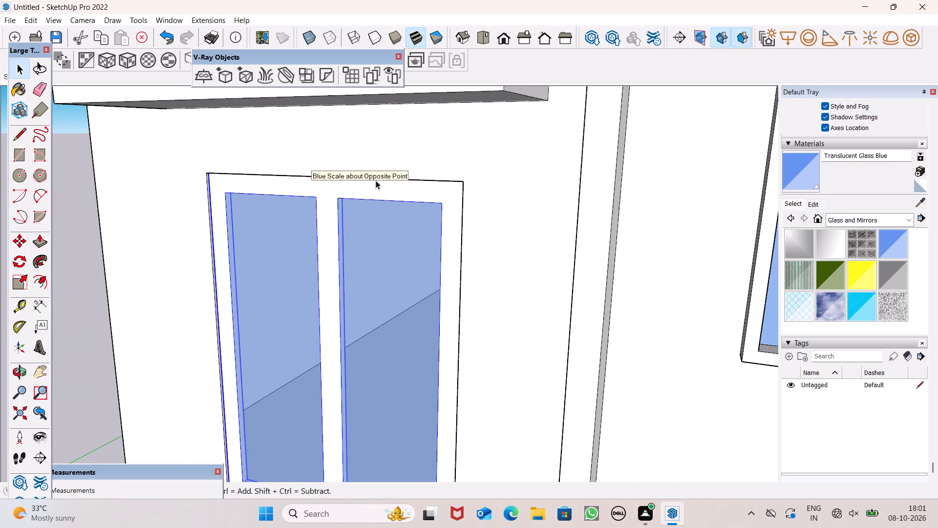
scroll(376, 191, "down", 7)
Move the second-floor left-bay window group by its lower corner onto the opening's corner at the balcony slab, flush with the facade.
middle_click_drag(397, 376, 448, 430)
scroll(447, 394, "up", 4)
scroll(408, 391, "down", 1)
scroll(403, 388, "up", 1)
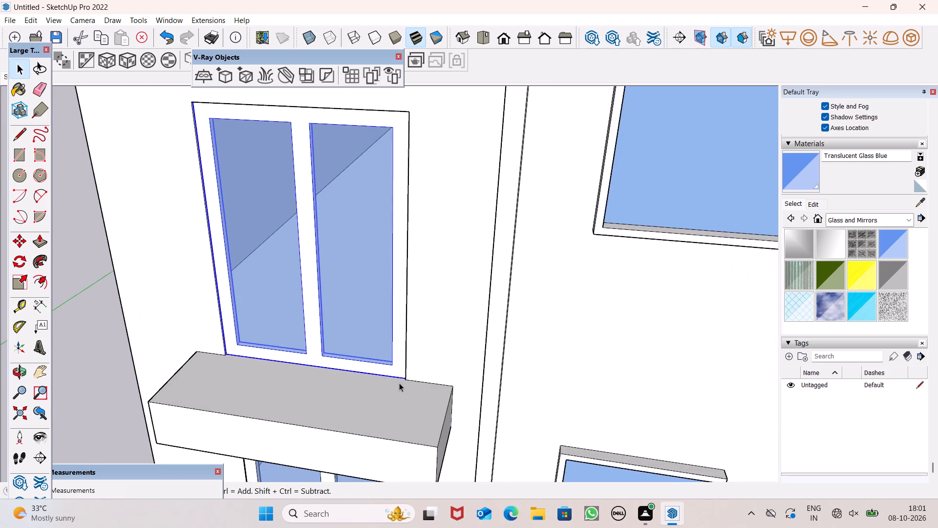
scroll(398, 378, "up", 2)
scroll(398, 378, "down", 1)
scroll(398, 378, "up", 13)
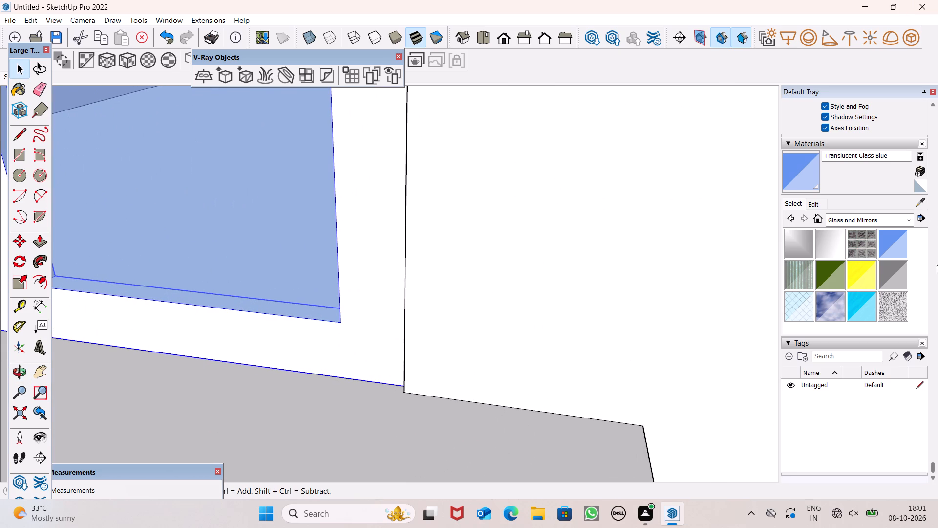
scroll(762, 326, "up", 1)
middle_click_drag(346, 414, 465, 409)
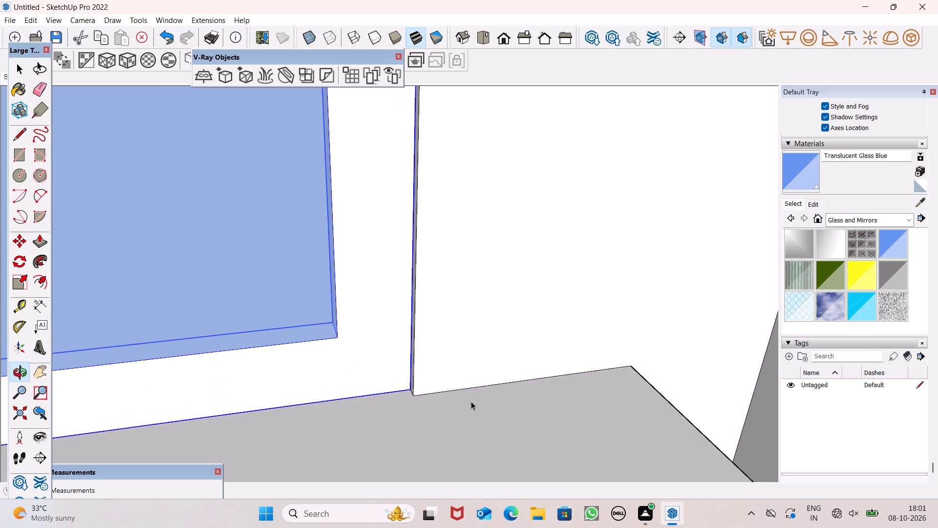
key("m")
key("Return")
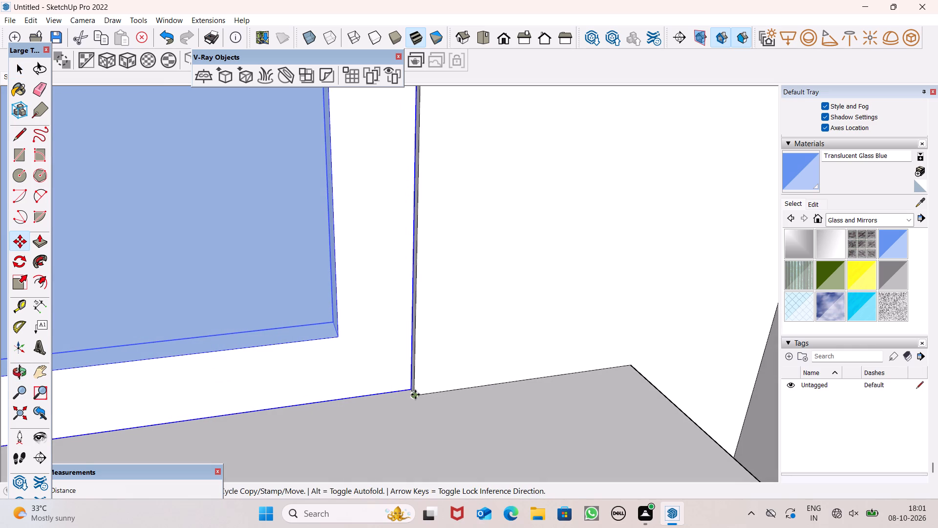
left_click_drag(408, 389, 416, 398)
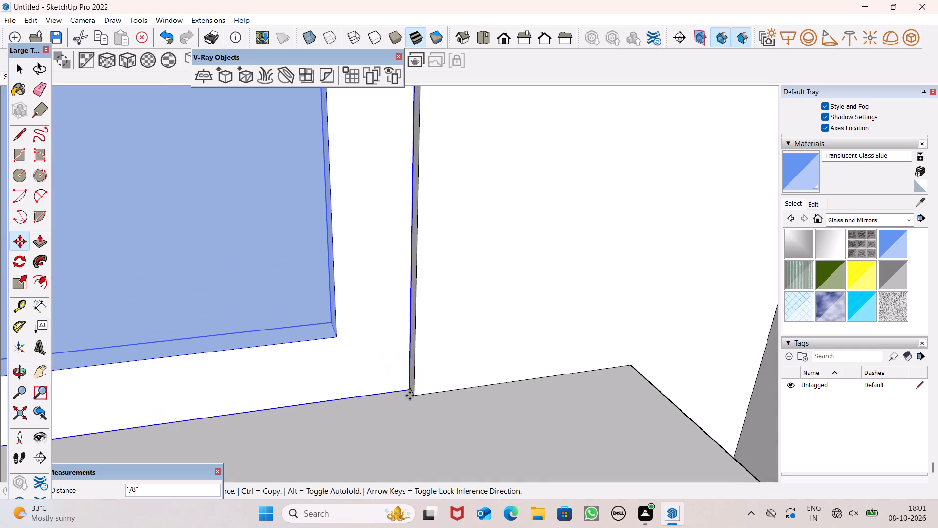
left_click(417, 395)
key("space")
scroll(415, 369, "down", 3)
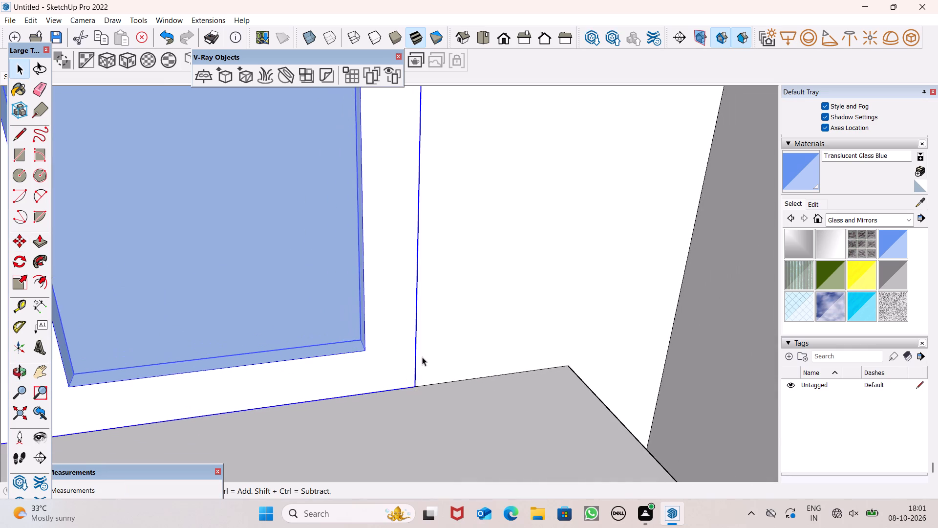
scroll(422, 357, "down", 6)
scroll(508, 231, "down", 2)
scroll(526, 140, "down", 7)
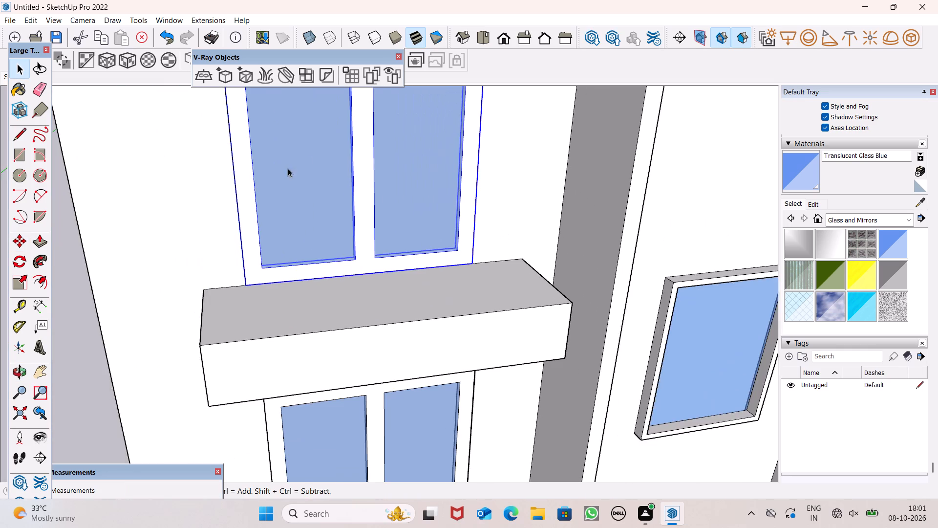
scroll(288, 175, "down", 3)
scroll(311, 243, "down", 7)
left_click(146, 267)
scroll(196, 302, "down", 7)
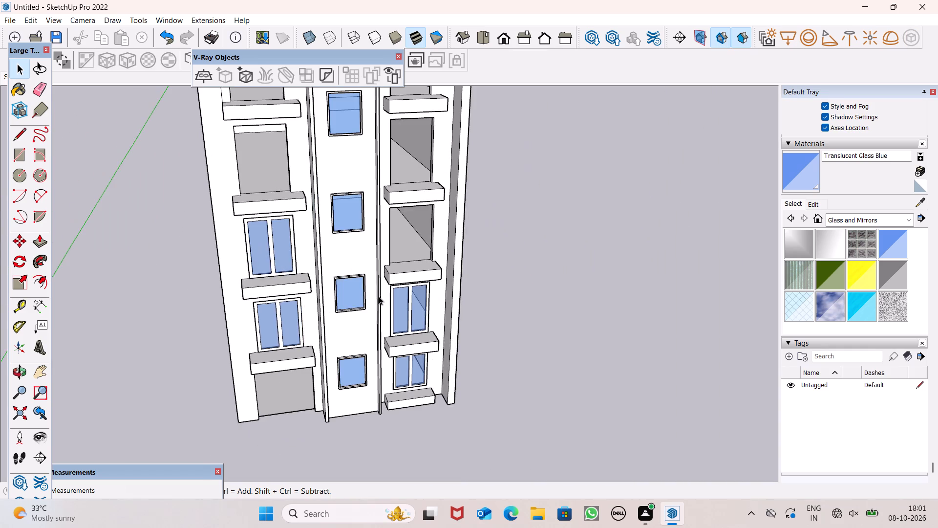
Copy the second-floor left-bay window group across into the second-floor opening of the right bay, aligning their lower corners.
scroll(385, 289, "down", 3)
middle_click_drag(427, 290, 341, 268)
scroll(339, 268, "up", 1)
scroll(513, 249, "up", 2)
scroll(504, 249, "down", 1)
scroll(504, 249, "up", 2)
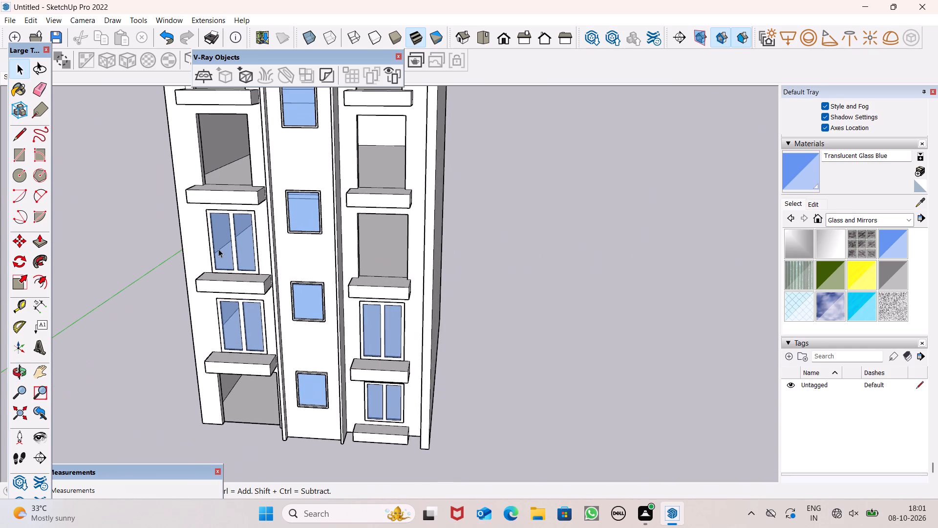
left_click(247, 262)
key("m")
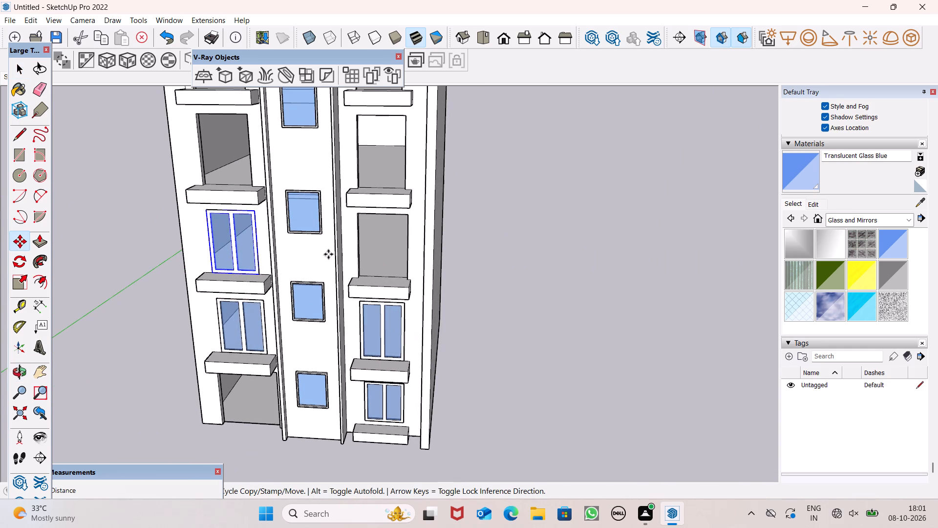
key("Return")
left_click_drag(259, 272, 407, 275)
scroll(389, 203, "up", 5)
scroll(529, 297, "up", 4)
key("space")
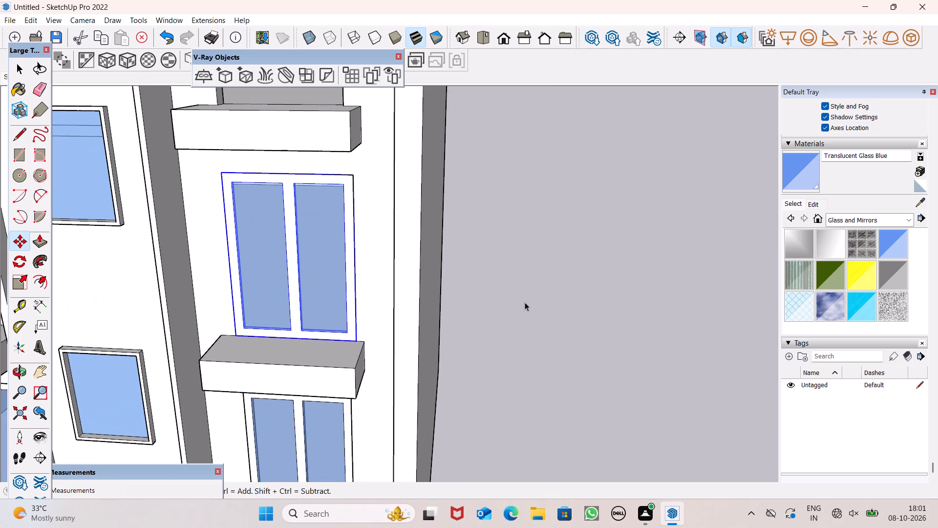
left_click(524, 302)
Copy the second-floor right-bay window group up about 11' into the third-floor opening, placing its lower corner on the opening's corner.
scroll(526, 295, "down", 5)
scroll(430, 248, "up", 6)
middle_click_drag(440, 303, 411, 336)
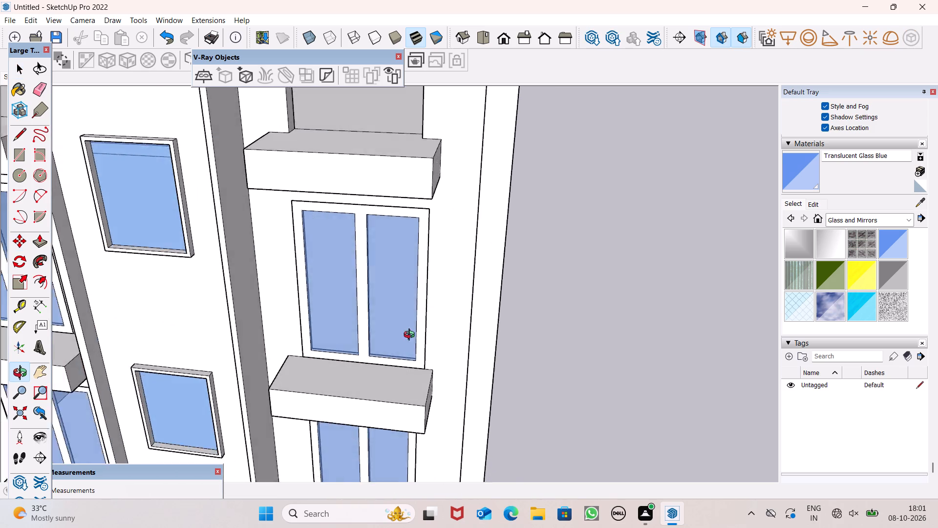
middle_click_drag(411, 336, 444, 325)
scroll(477, 292, "down", 10)
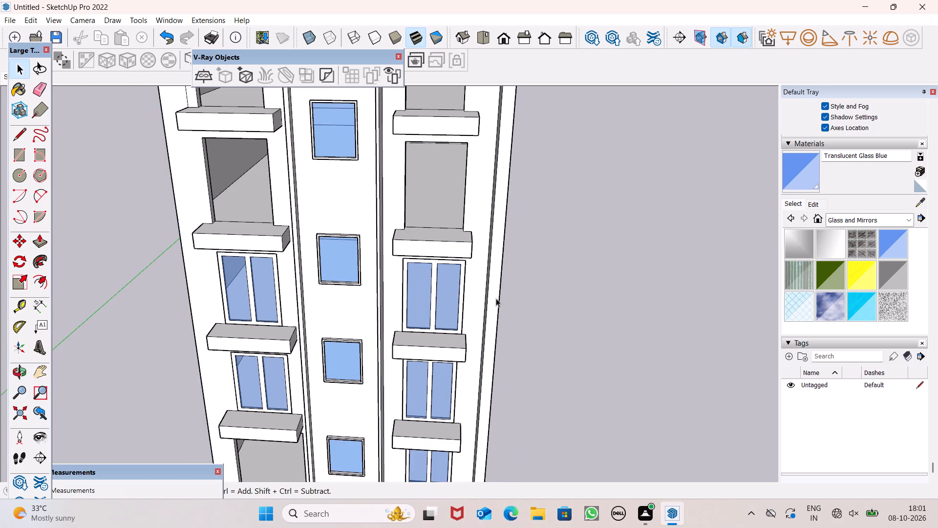
scroll(462, 171, "up", 5)
left_click(448, 420)
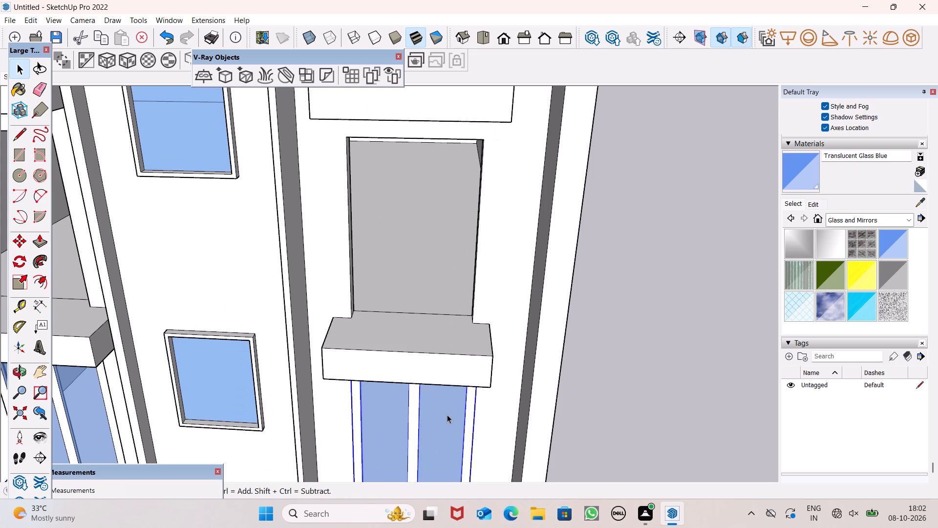
key("m")
key("Return")
scroll(486, 353, "down", 5)
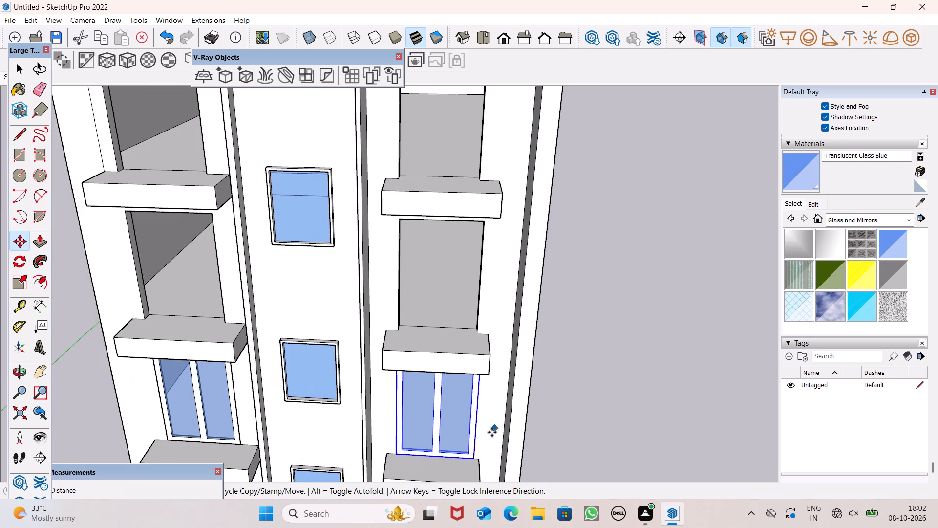
left_click_drag(473, 458, 475, 332)
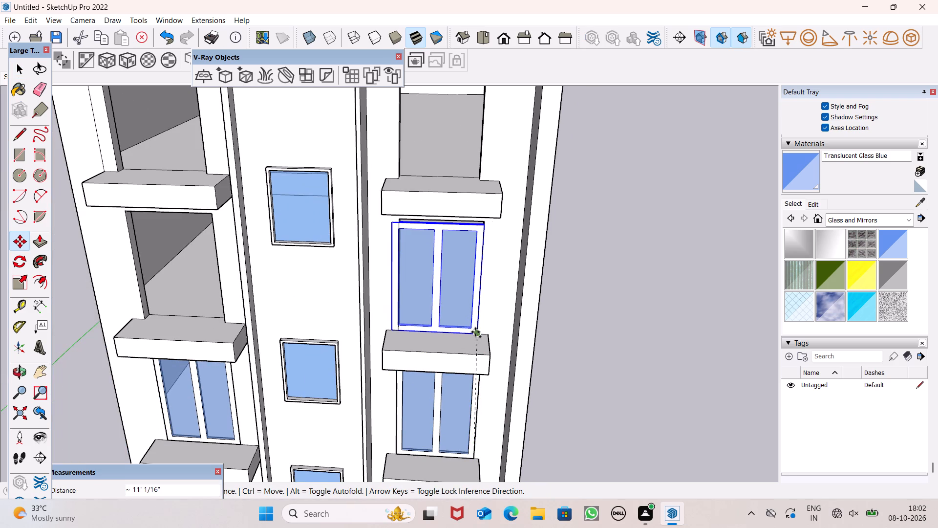
left_click_drag(475, 332, 475, 330)
Scale the third-floor right-bay window group uniformly to about 0.82 from its upper inner corner.
scroll(516, 316, "up", 2)
middle_click_drag(517, 315, 532, 273)
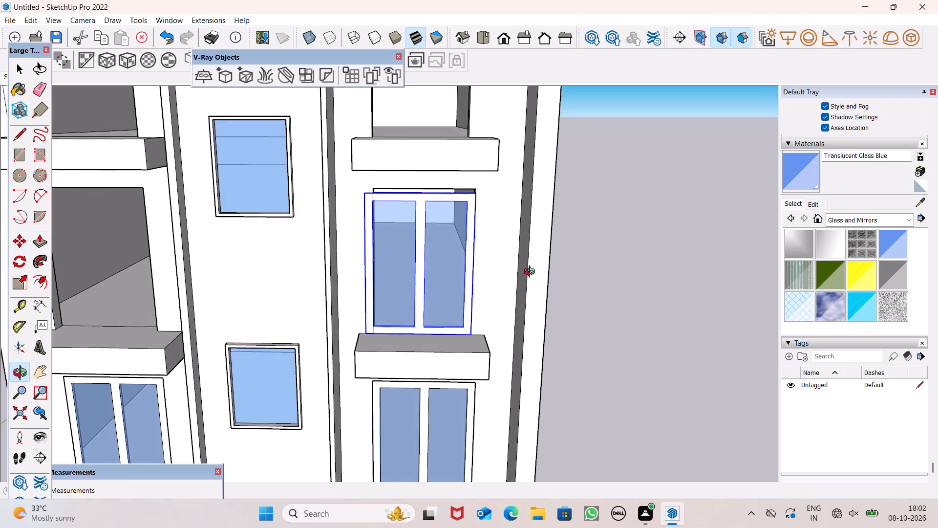
middle_click_drag(532, 273, 532, 264)
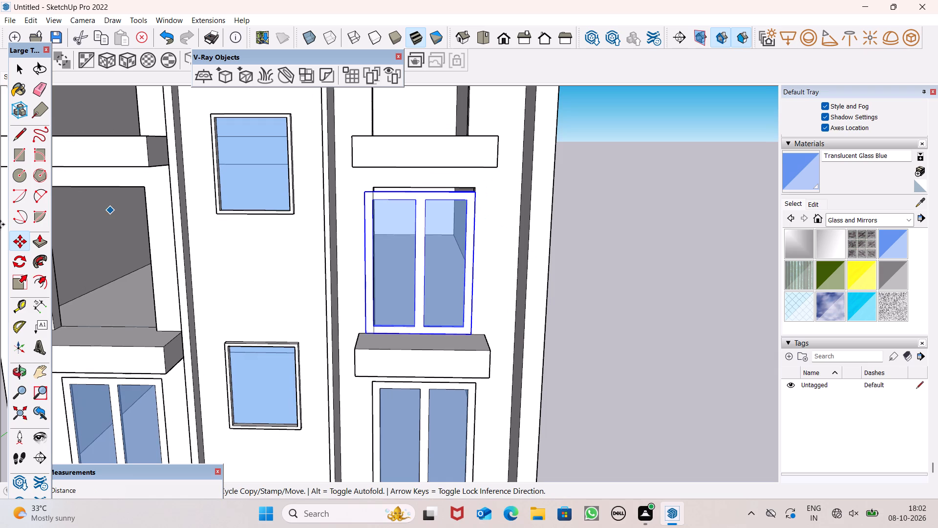
left_click(19, 286)
scroll(394, 201, "up", 2)
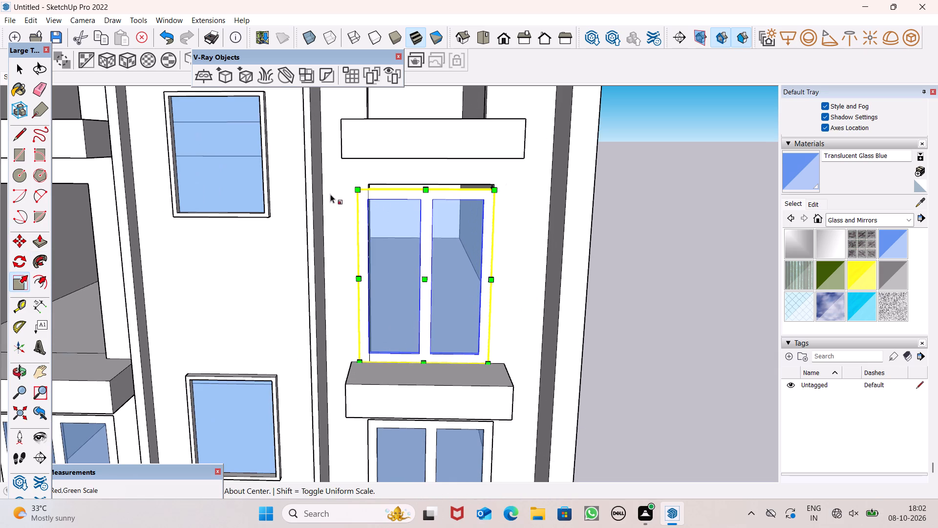
left_click_drag(360, 189, 392, 215)
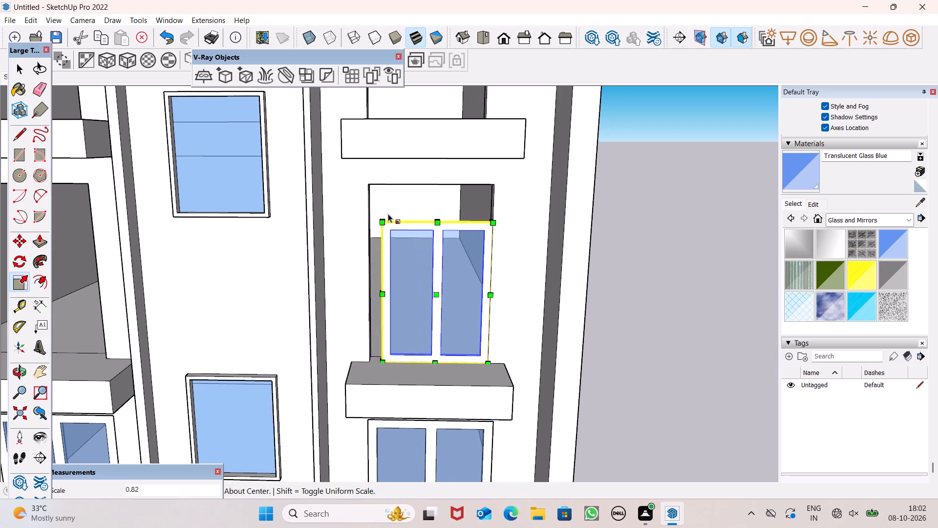
Stretch the third-floor right-bay window group's width along the red axis by about 1.13 to reach the opening's inner side.
middle_click_drag(393, 263, 468, 316)
scroll(365, 334, "up", 8)
middle_click_drag(412, 322, 431, 344)
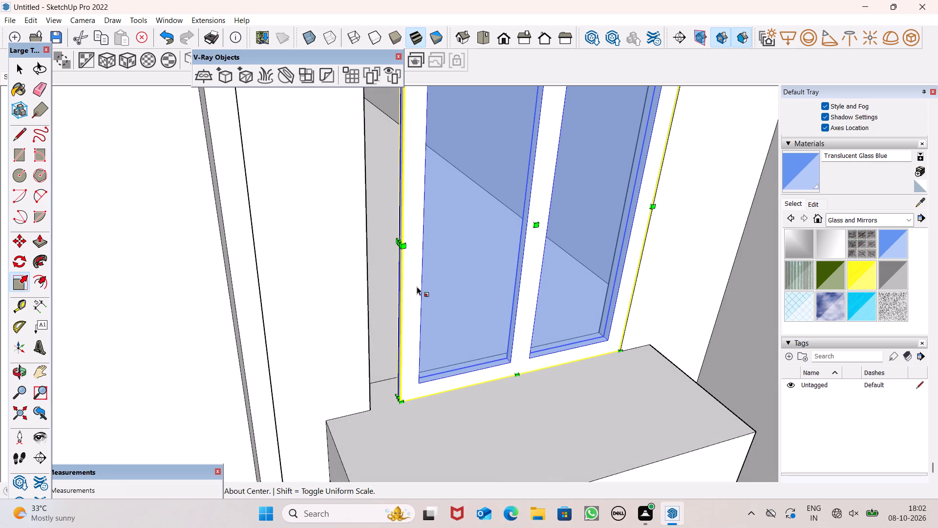
scroll(417, 286, "down", 1)
middle_click_drag(423, 341, 465, 380)
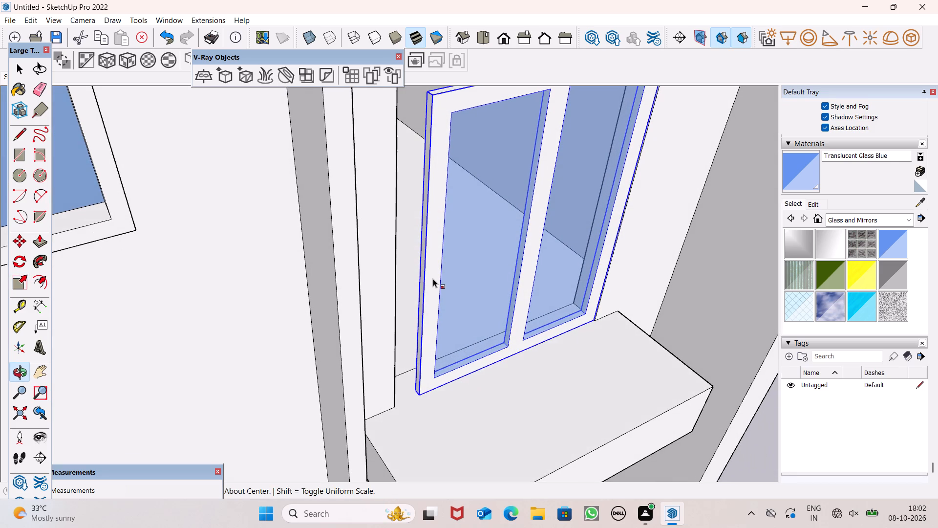
scroll(420, 286, "up", 1)
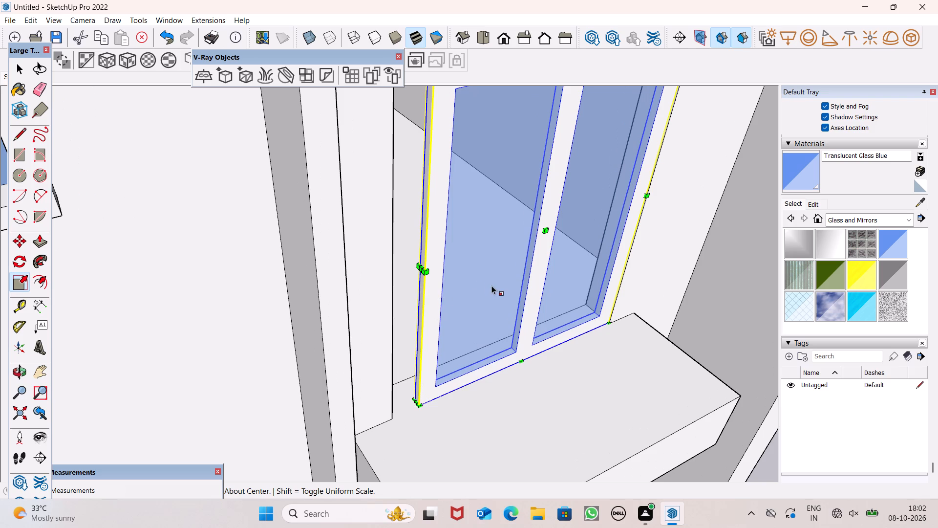
scroll(415, 271, "up", 3)
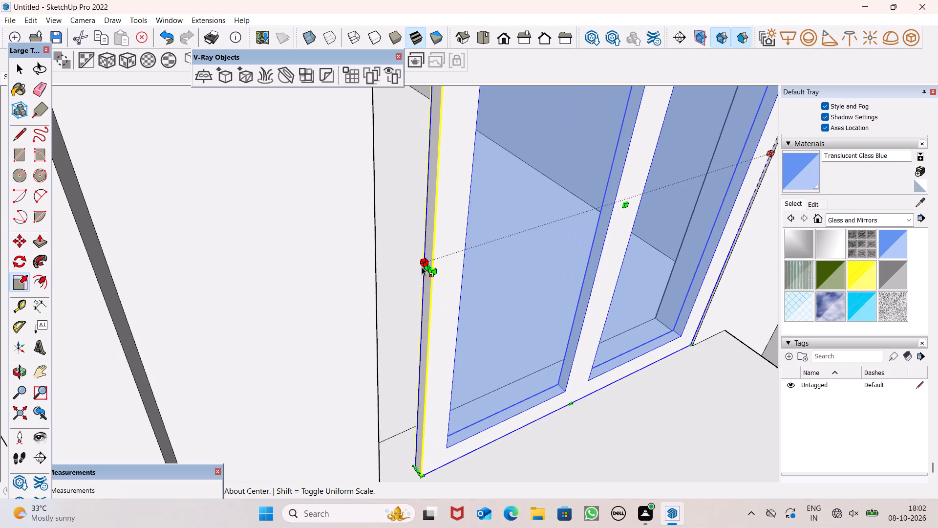
left_click_drag(427, 267, 371, 284)
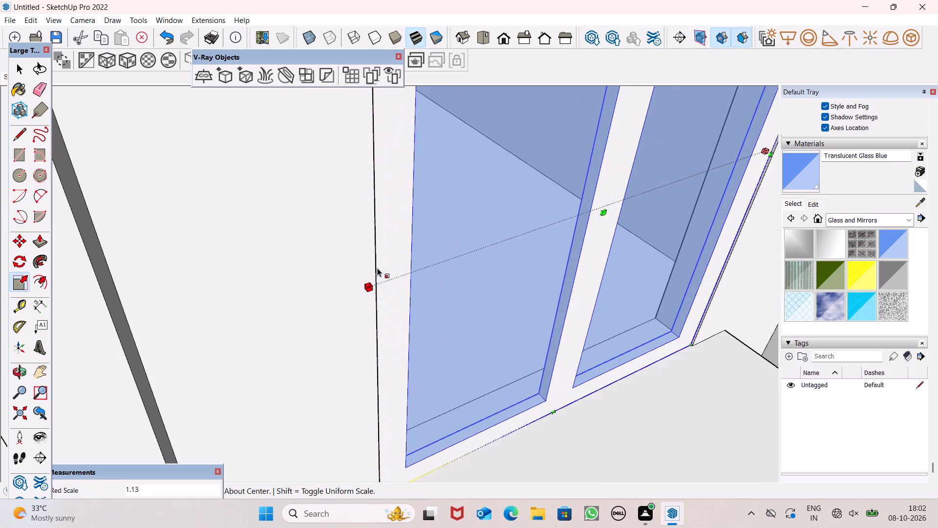
Stretch the third-floor right-bay window group's height up to the top edge of its opening.
scroll(377, 268, "down", 11)
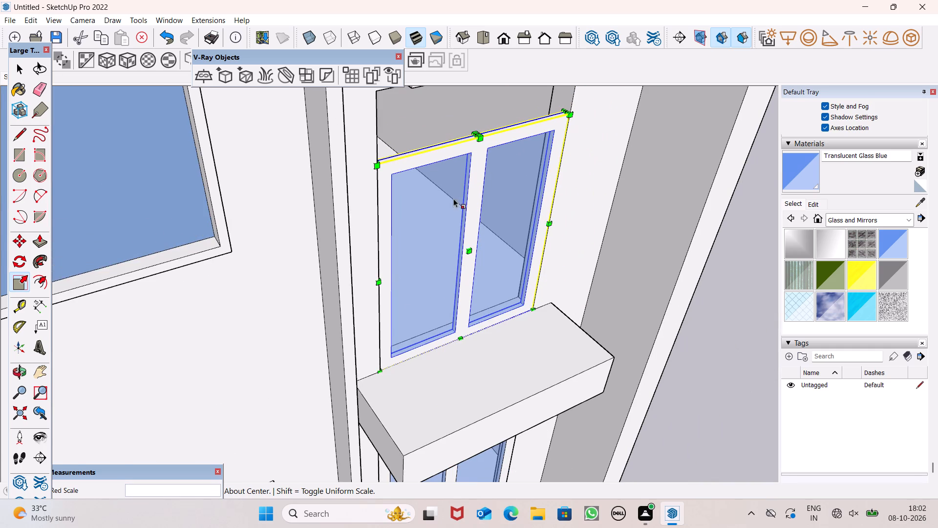
scroll(451, 207, "down", 3)
scroll(469, 113, "up", 7)
middle_click_drag(485, 157, 482, 131)
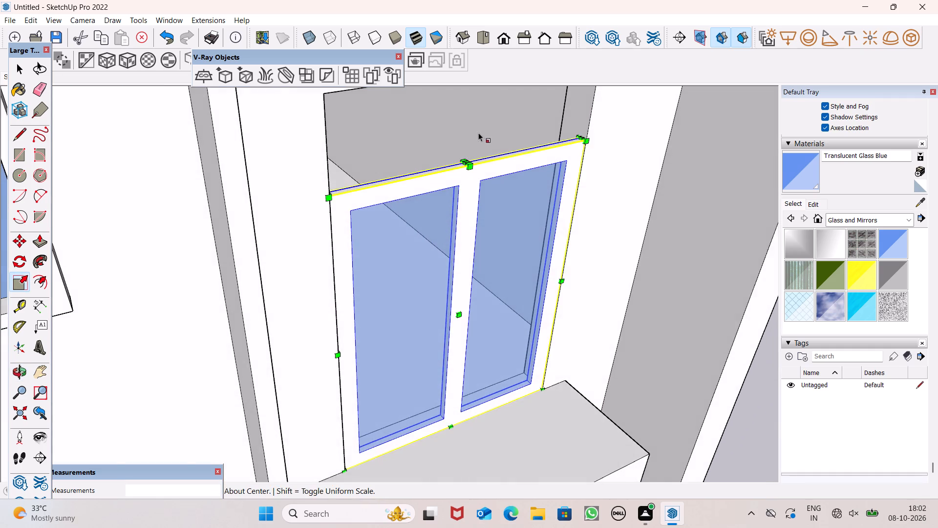
scroll(468, 133, "up", 2)
scroll(466, 176, "down", 5)
scroll(461, 123, "up", 1)
scroll(461, 123, "down", 1)
scroll(461, 123, "up", 1)
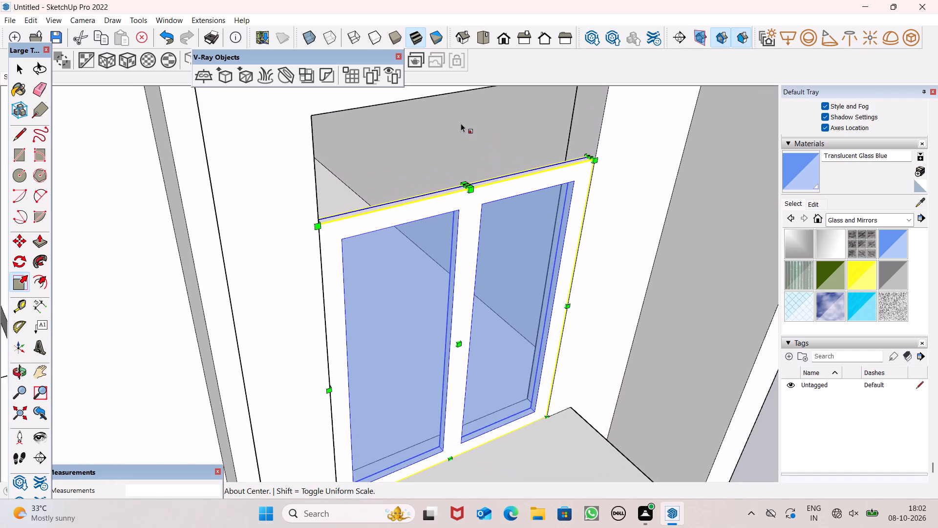
scroll(457, 142, "down", 2)
scroll(447, 97, "up", 6)
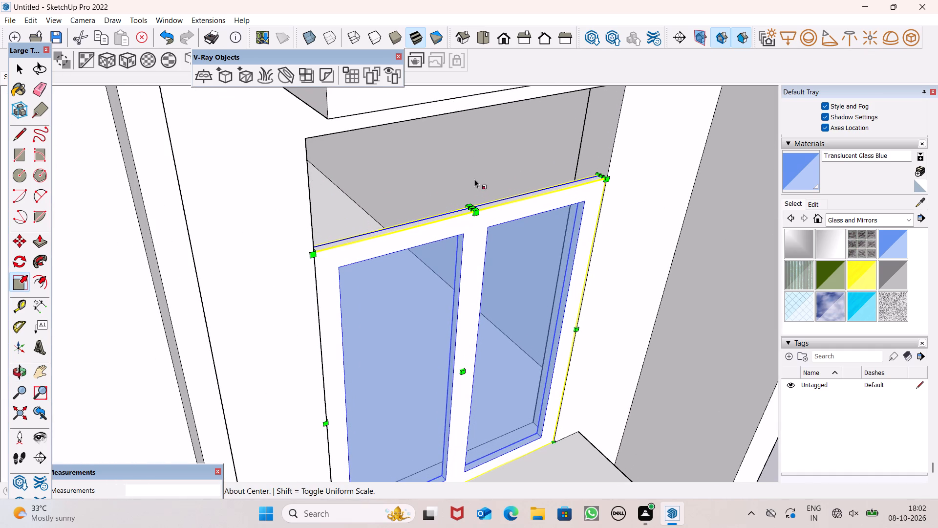
left_click_drag(469, 205, 449, 108)
key("space")
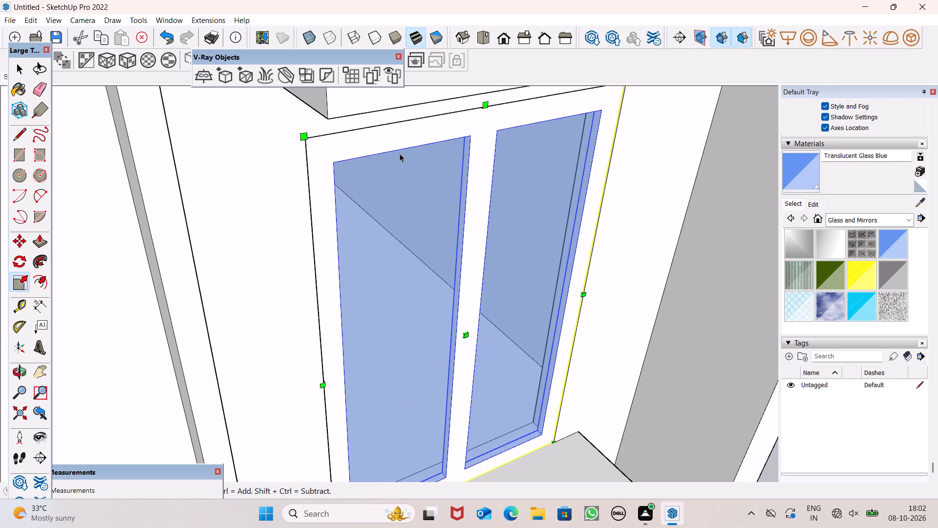
scroll(400, 154, "down", 2)
scroll(405, 170, "up", 1)
scroll(405, 171, "down", 2)
scroll(482, 150, "down", 7)
scroll(535, 149, "down", 3)
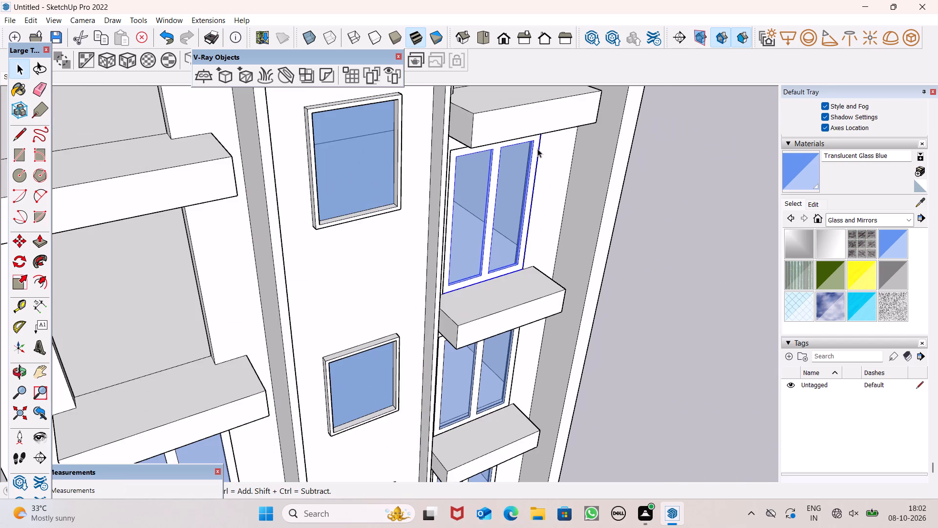
left_click(644, 232)
Copy the third-floor right-bay window group across into the left bay's third-floor opening, placing its lower corner on the opening's lower inner corner.
middle_click_drag(624, 234, 417, 176)
scroll(562, 156, "down", 10)
scroll(518, 119, "down", 5)
scroll(539, 120, "up", 3)
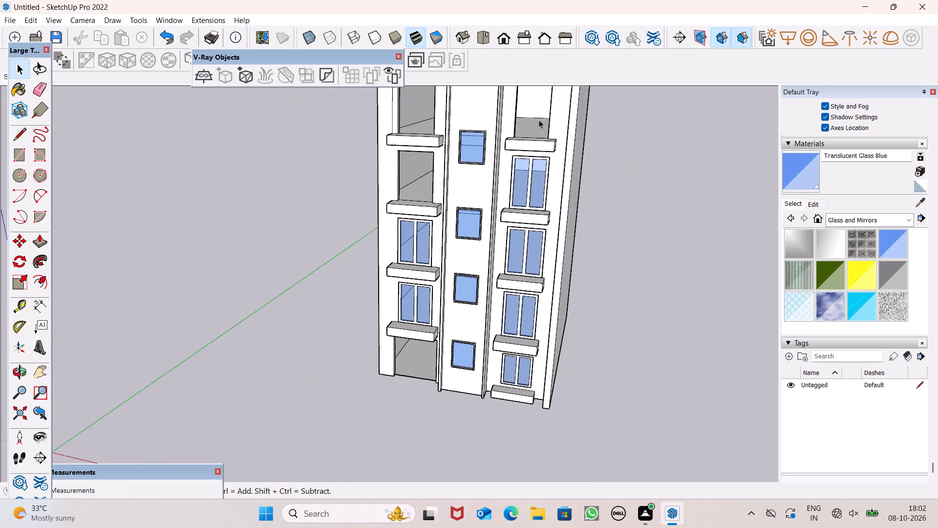
scroll(539, 120, "up", 2)
left_click(528, 266)
key("m")
key("Return")
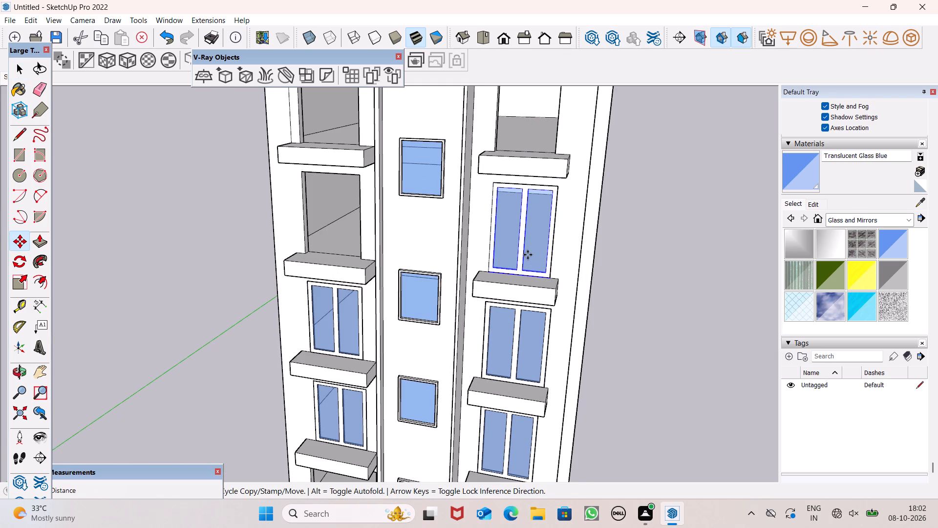
left_click_drag(549, 273, 469, 269)
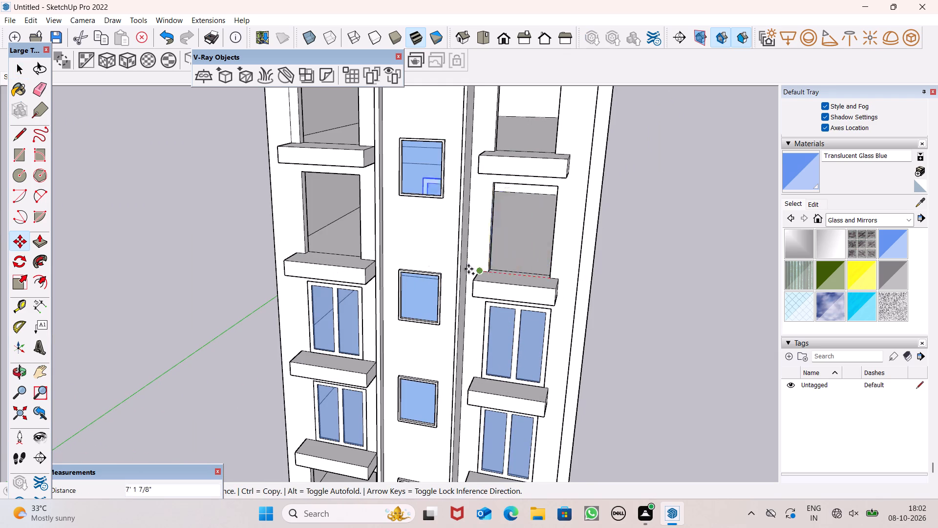
left_click_drag(469, 269, 361, 256)
scroll(349, 224, "up", 14)
scroll(372, 294, "down", 4)
key("space")
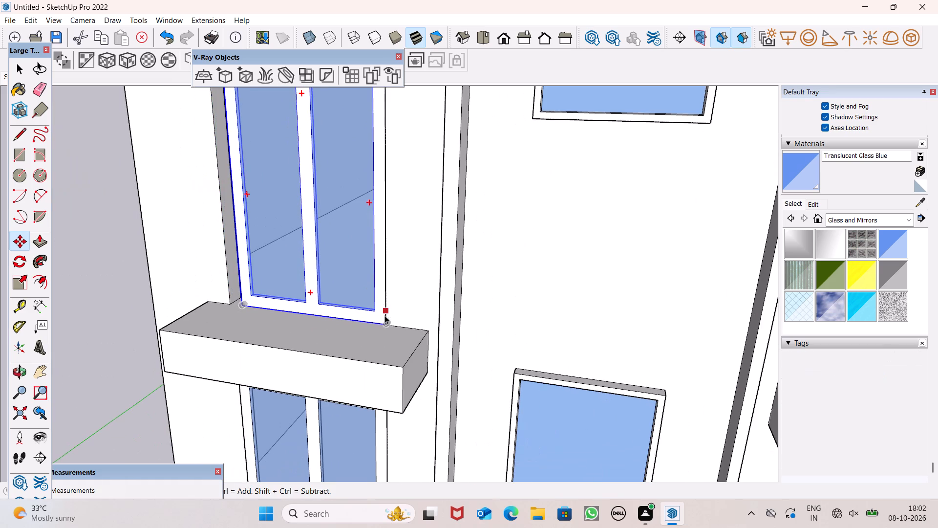
Stretch the third-floor left-bay window group's width along the red axis by about 1.09 to reach the opening's outer side.
middle_click_drag(356, 327, 506, 308)
scroll(444, 294, "down", 6)
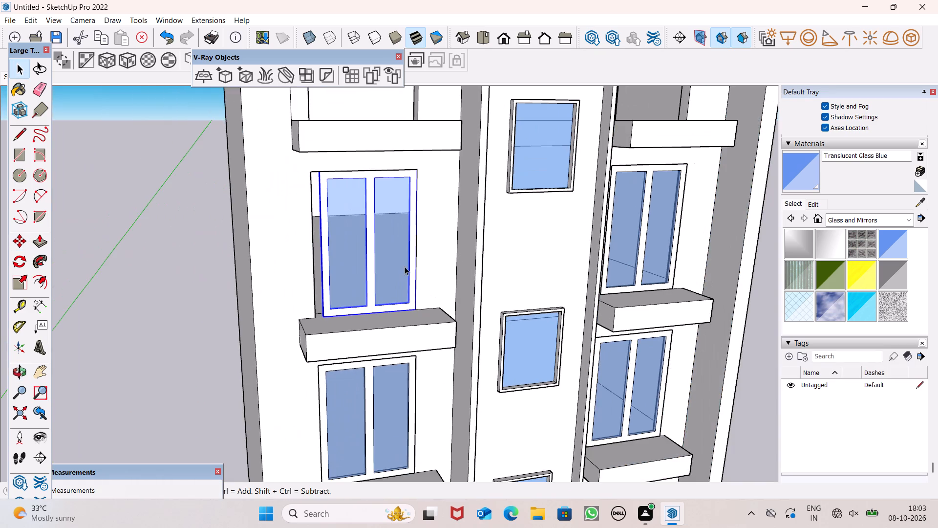
middle_click_drag(404, 266, 436, 288)
scroll(373, 282, "up", 3)
scroll(373, 282, "down", 1)
scroll(373, 282, "up", 1)
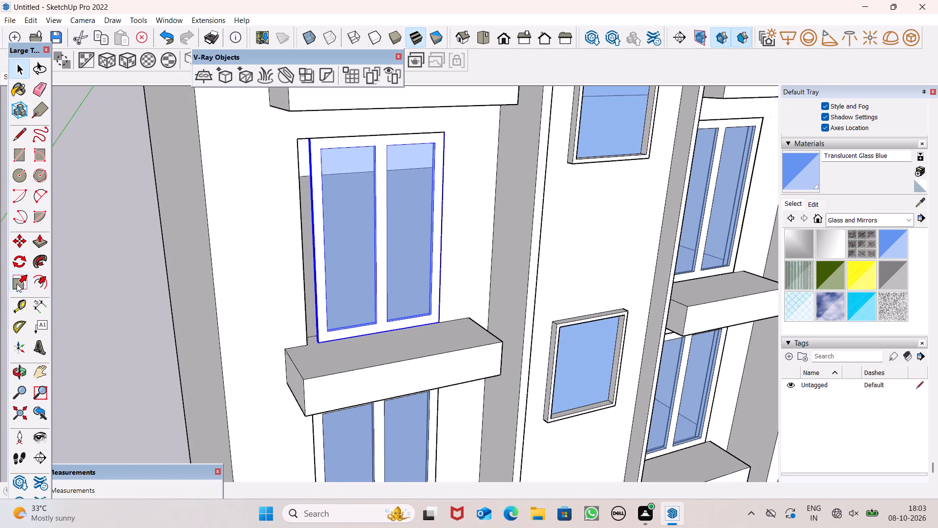
left_click(17, 284)
scroll(303, 324, "up", 5)
middle_click_drag(354, 335, 421, 354)
scroll(365, 253, "up", 2)
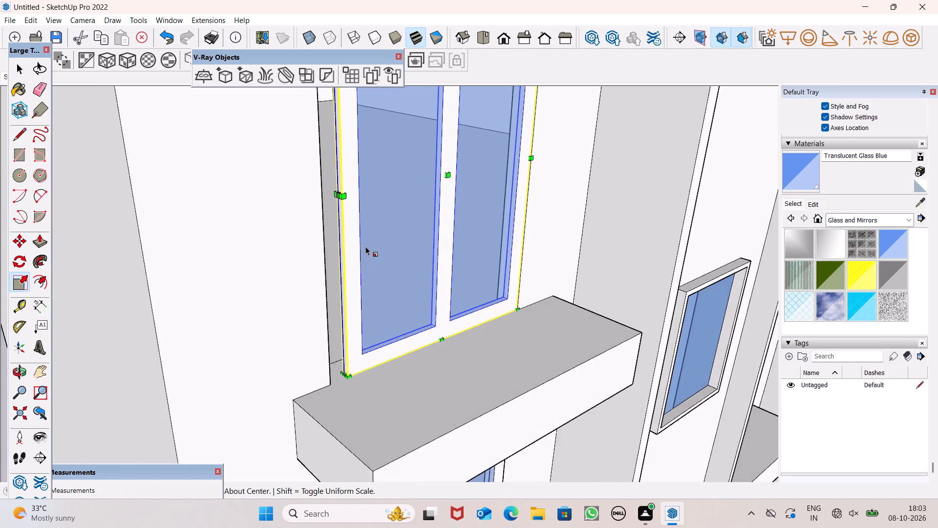
scroll(365, 246, "up", 3)
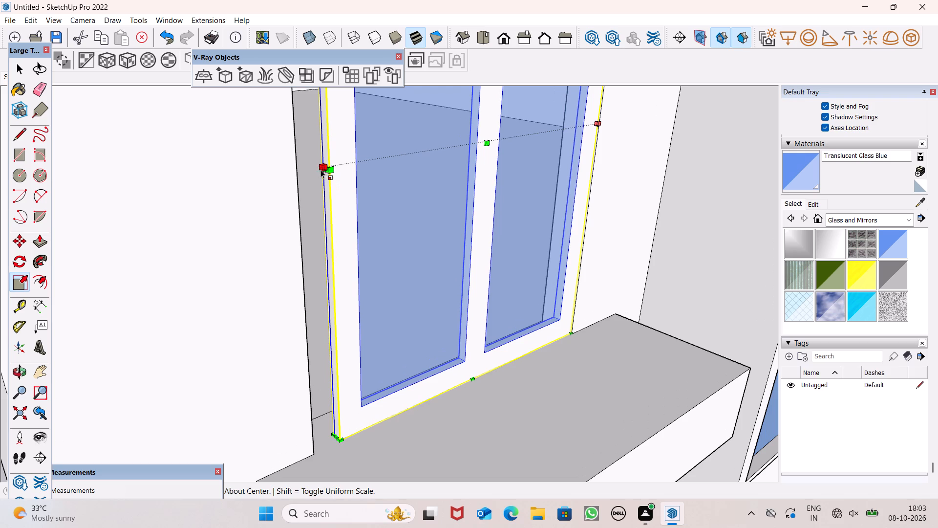
middle_click_drag(338, 183, 361, 198)
scroll(361, 198, "up", 4)
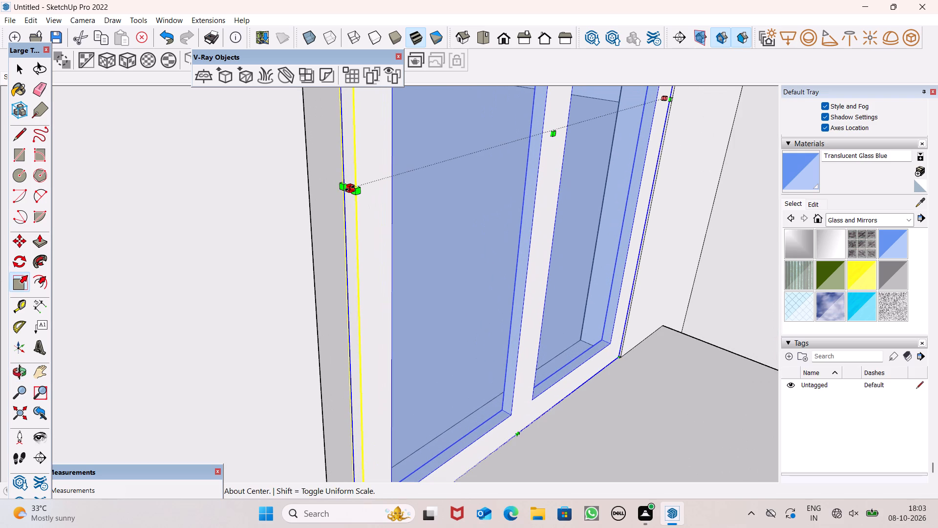
left_click_drag(350, 188, 308, 207)
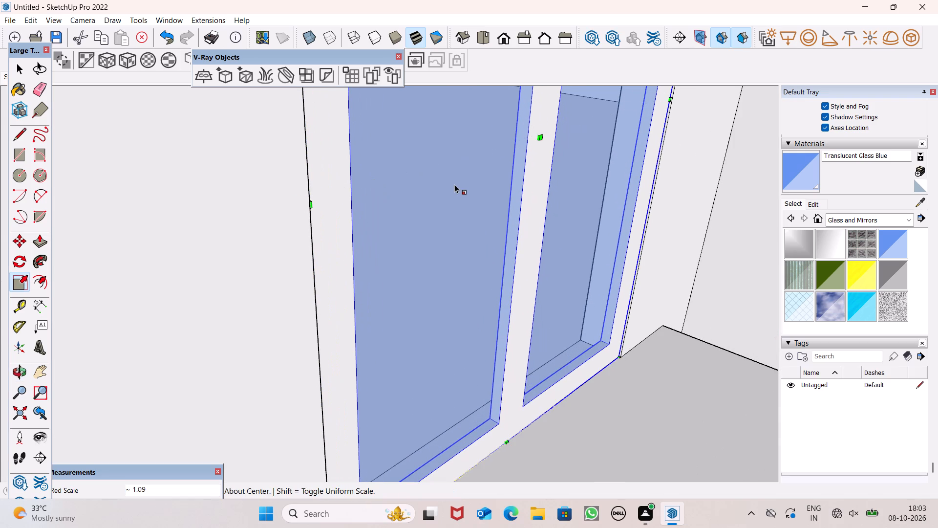
key("space")
scroll(461, 210, "down", 12)
scroll(540, 271, "down", 8)
middle_click_drag(530, 299, 398, 280)
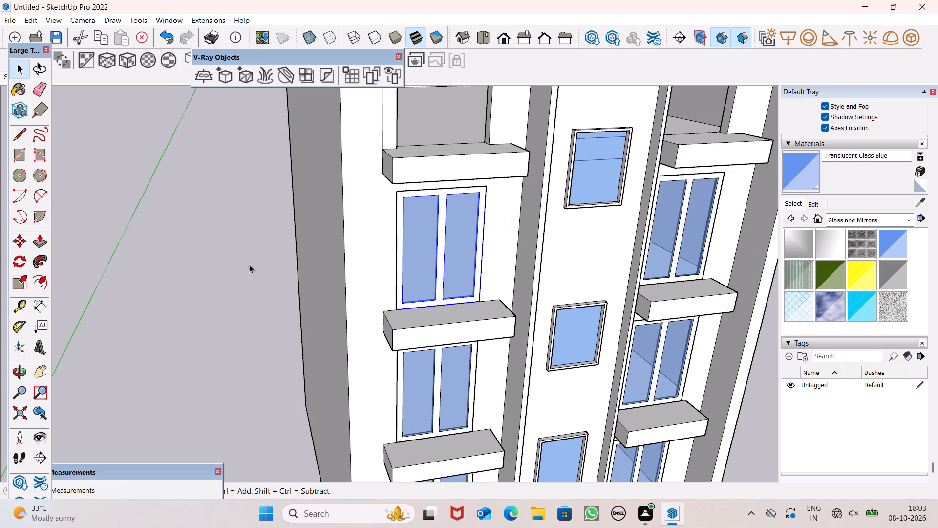
left_click(231, 257)
Copy the third-floor left-bay window group up into the fourth-floor opening, placing its lower inner corner on the opening's corner.
scroll(740, 230, "down", 10)
middle_click_drag(728, 241, 576, 277)
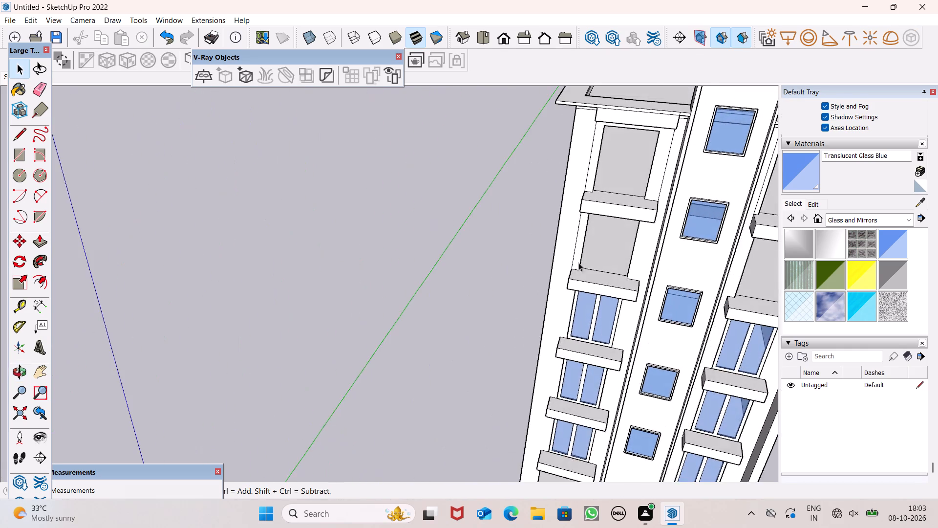
scroll(618, 241, "down", 4)
scroll(709, 288, "up", 3)
scroll(708, 285, "down", 1)
scroll(708, 285, "up", 2)
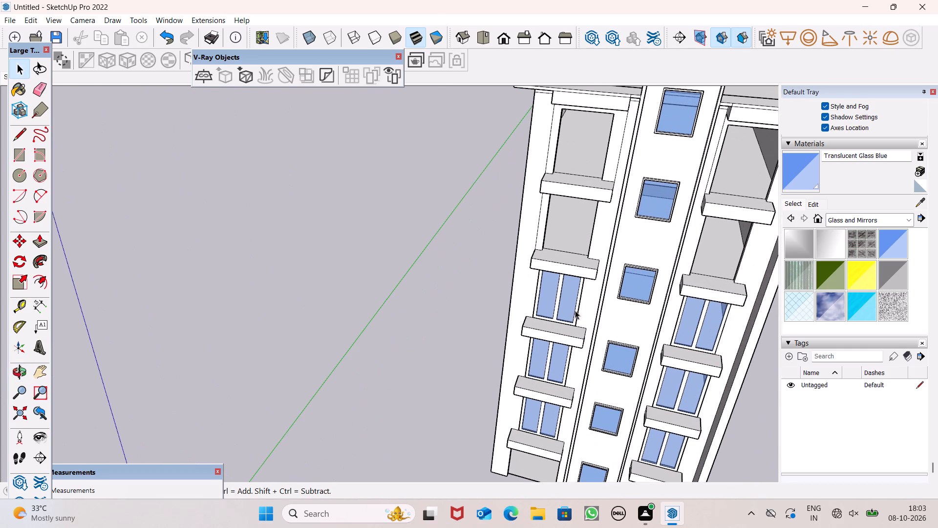
left_click(575, 310)
scroll(590, 228, "up", 3)
key("m")
key("Return")
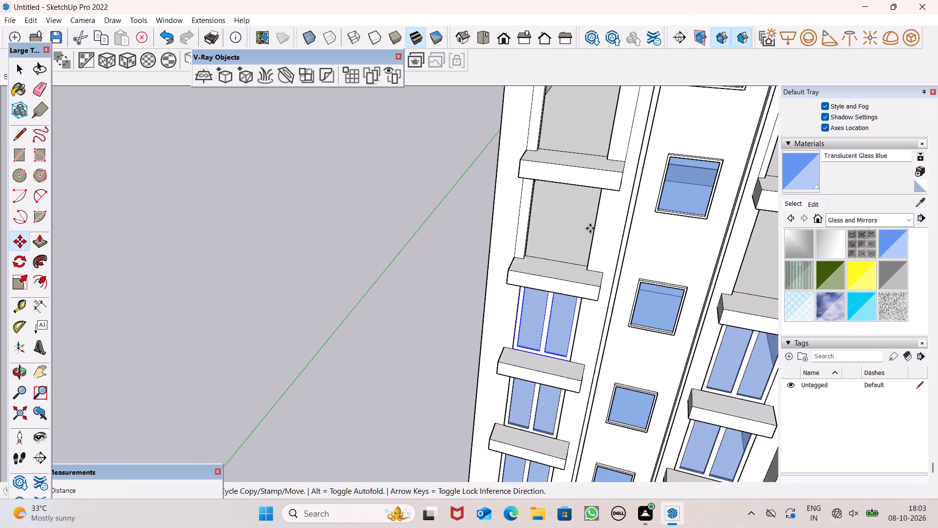
left_click_drag(568, 360, 585, 273)
left_click(419, 194)
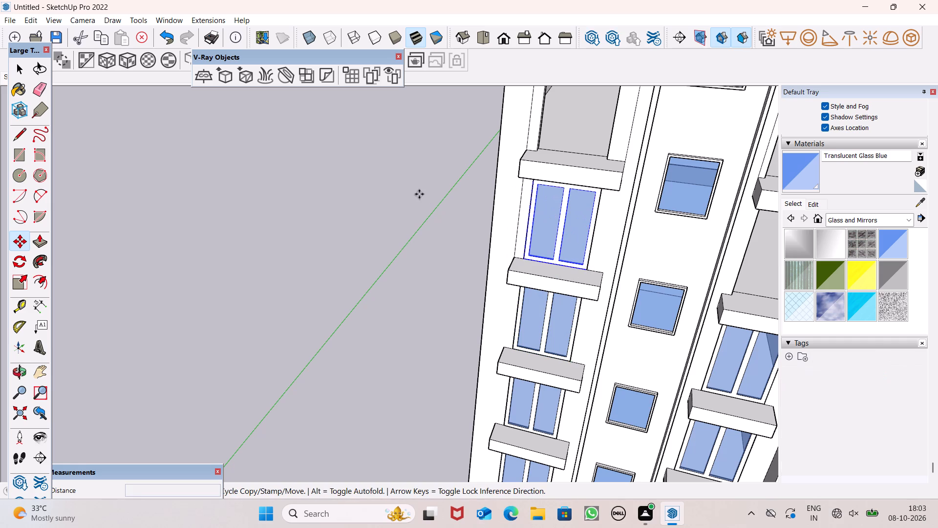
key("space")
left_click(419, 194)
Copy the fourth-floor left-bay window group across into the right bay's fourth-floor opening and align it with the opening's lower outer corner.
scroll(475, 222, "down", 1)
middle_click_drag(753, 271, 731, 137)
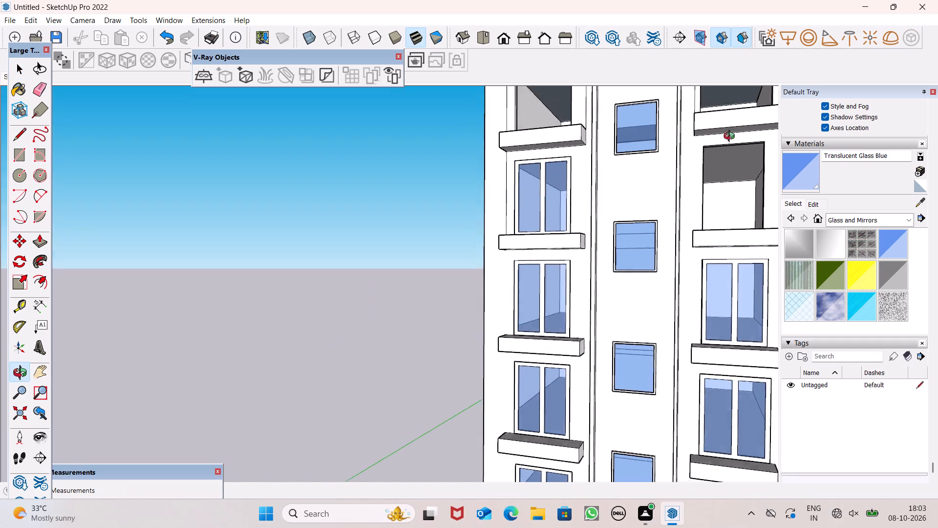
middle_click_drag(731, 137, 731, 137)
scroll(452, 202, "down", 4)
scroll(429, 239, "down", 4)
scroll(628, 214, "up", 5)
middle_click_drag(669, 356, 698, 430)
scroll(568, 233, "up", 6)
left_click(309, 227)
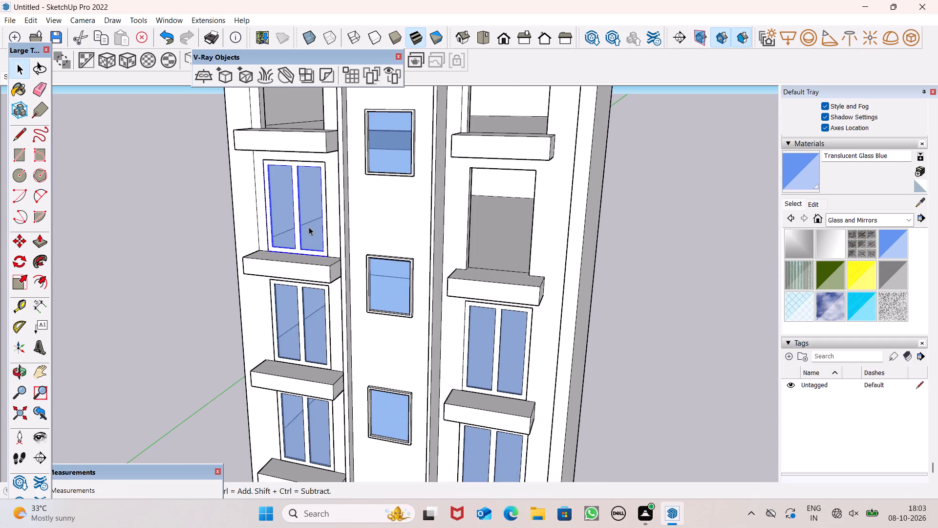
key("m")
key("Return")
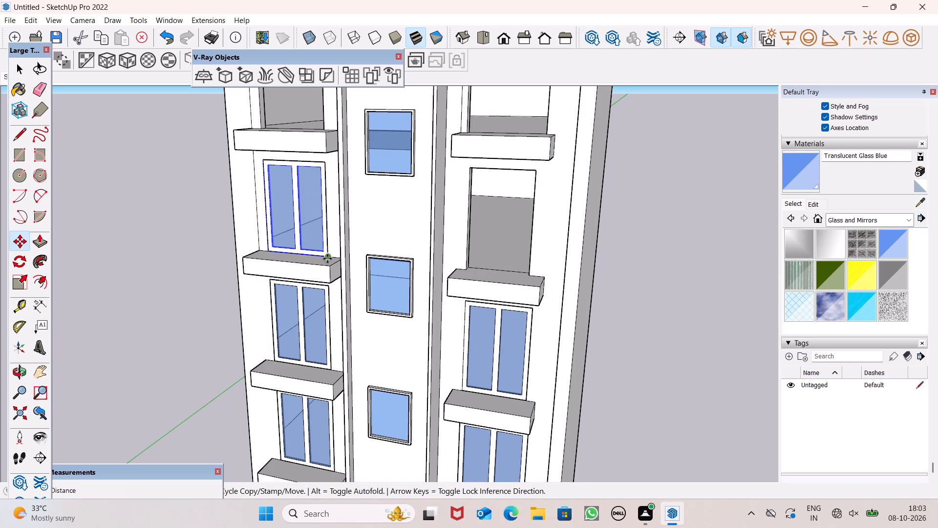
left_click(327, 258)
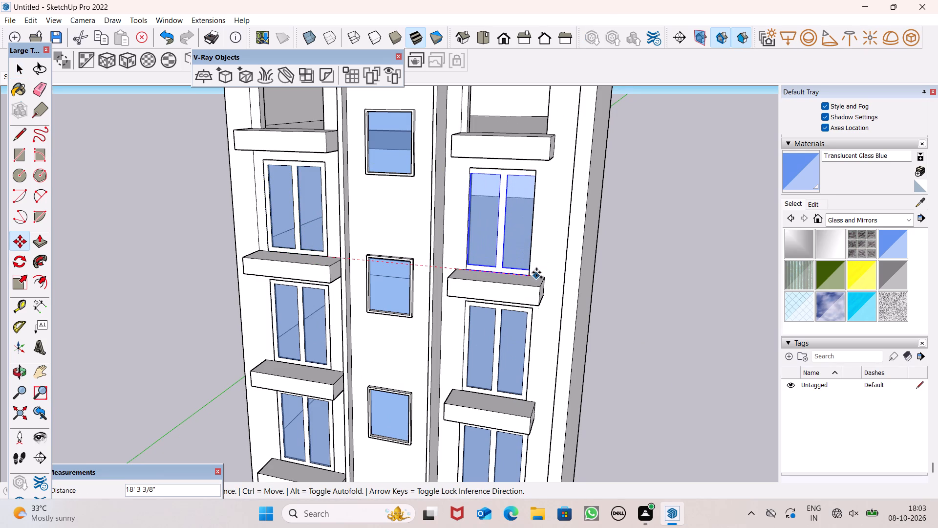
left_click(529, 282)
scroll(538, 258, "up", 2)
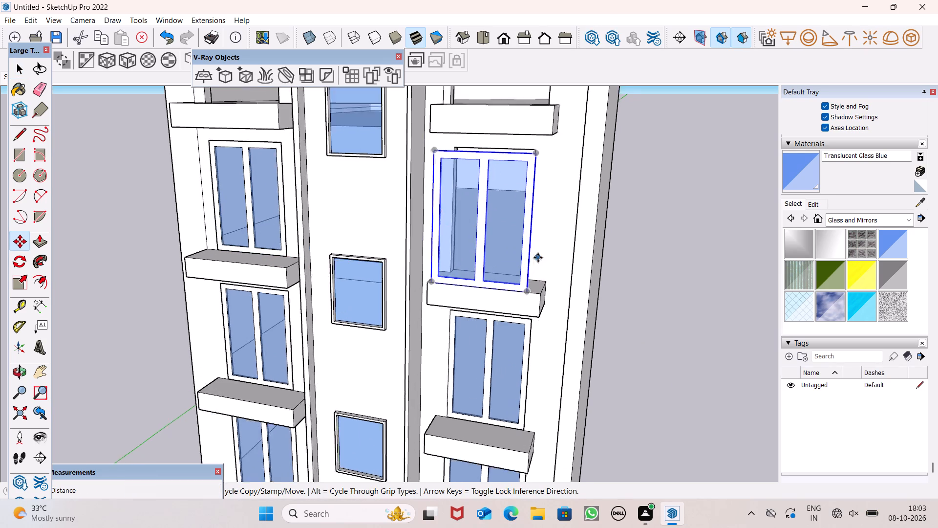
scroll(538, 258, "up", 2)
left_click_drag(523, 300, 520, 270)
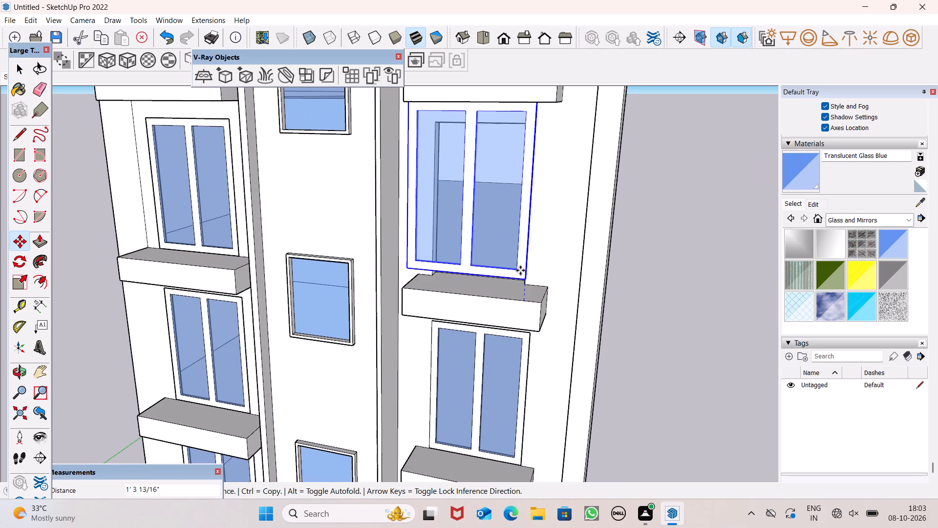
left_click_drag(520, 270, 528, 283)
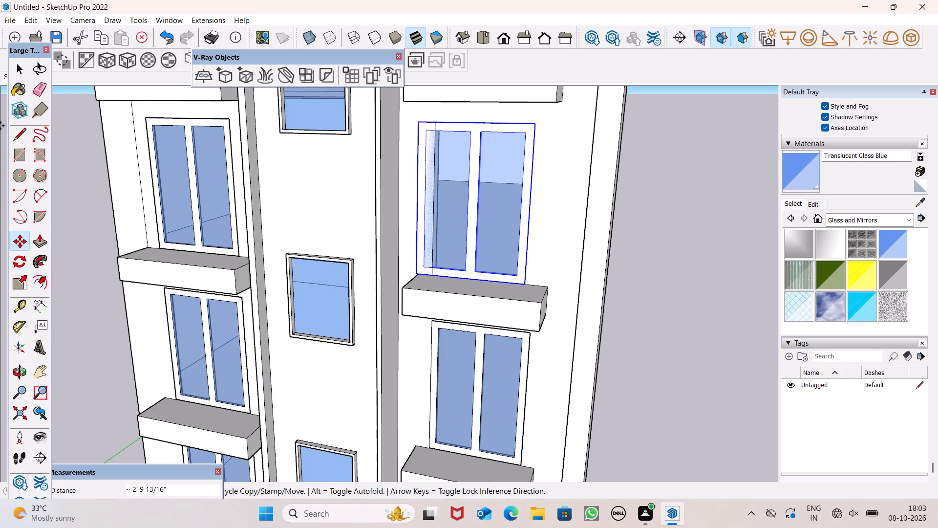
Scale the fourth-floor right-bay window group uniformly to about 0.80 from its upper inner corner.
left_click(9, 286)
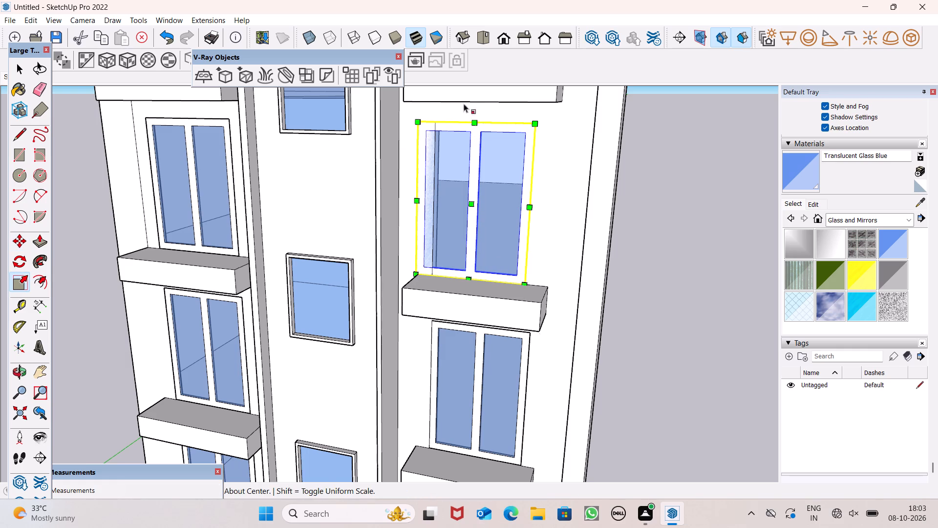
left_click_drag(419, 123, 451, 148)
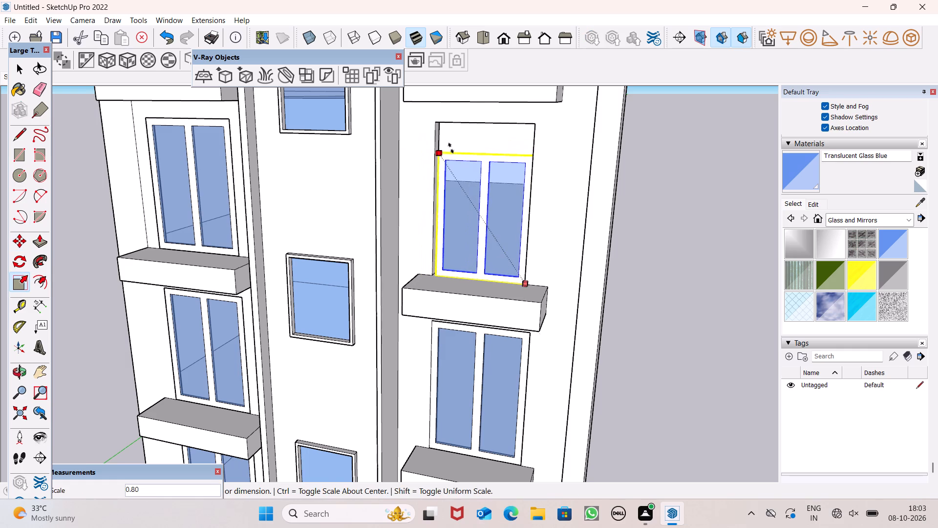
left_click_drag(451, 148, 452, 149)
Stretch the fourth-floor right-bay window group's width along the red axis to reach the opening's inner side.
middle_click_drag(485, 210, 539, 286)
scroll(455, 243, "up", 7)
middle_click_drag(476, 241, 476, 240)
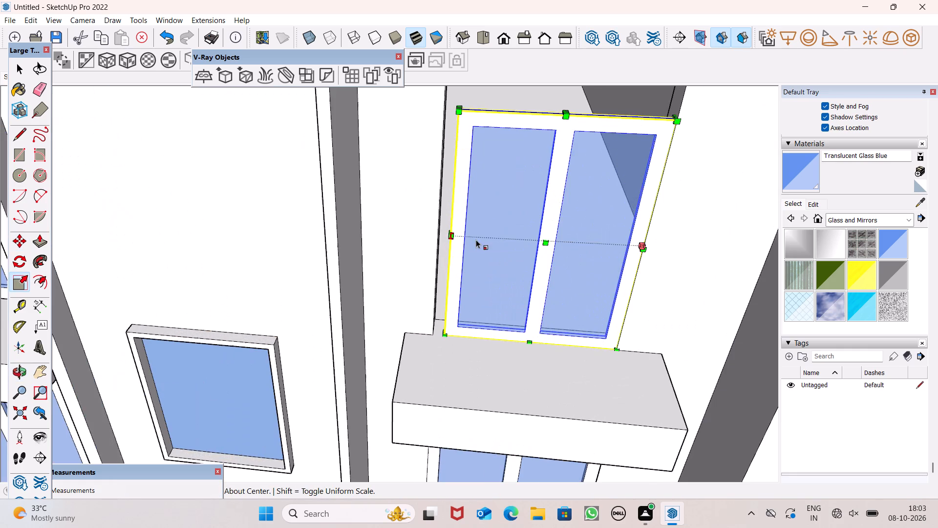
middle_click_drag(476, 240, 515, 277)
scroll(454, 245, "up", 5)
scroll(439, 237, "down", 1)
scroll(439, 237, "up", 8)
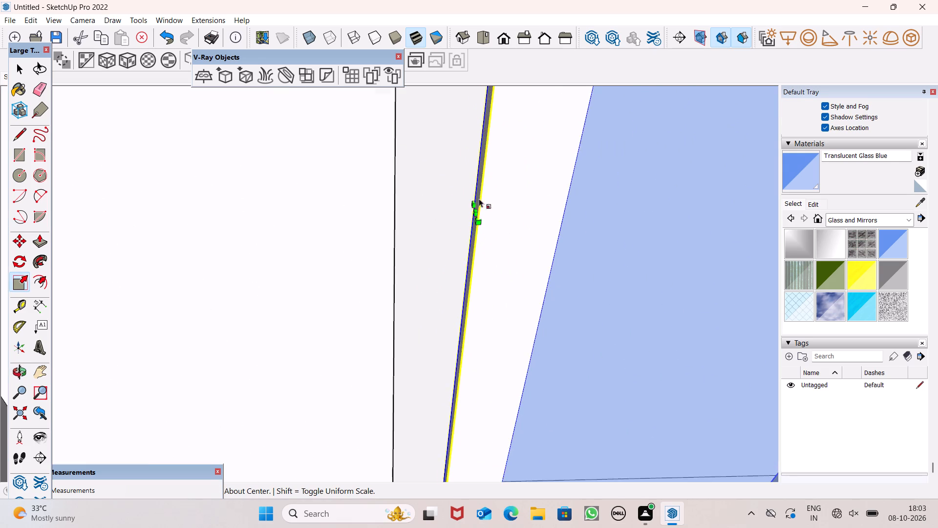
left_click_drag(483, 197, 367, 198)
scroll(433, 242, "down", 6)
scroll(374, 294, "down", 9)
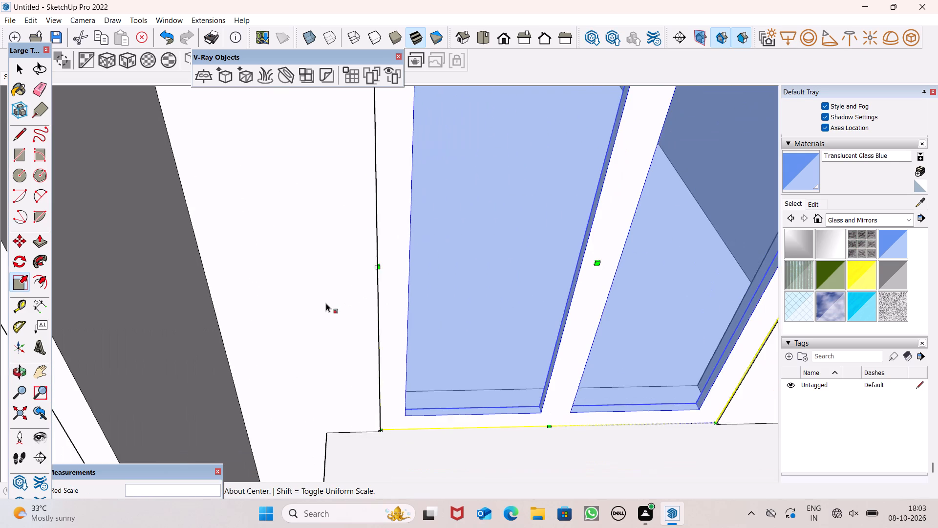
scroll(326, 303, "down", 3)
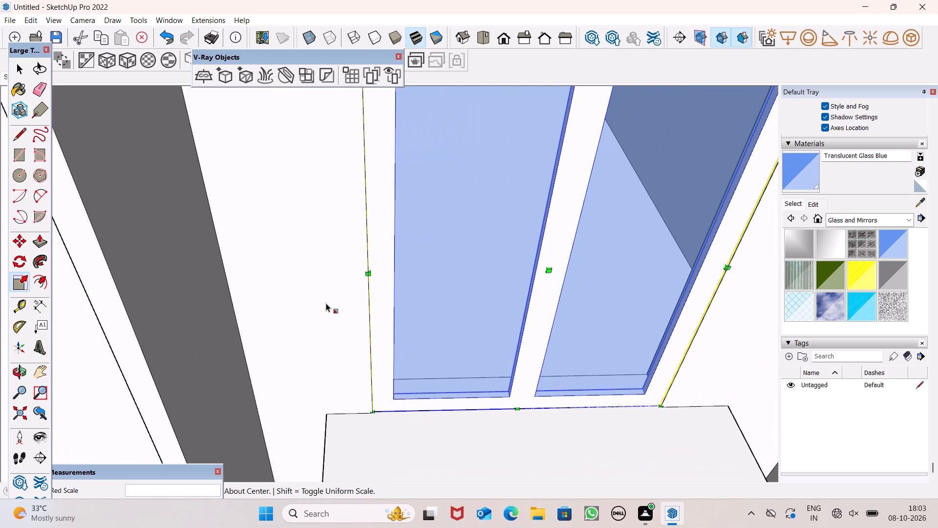
scroll(330, 330, "down", 4)
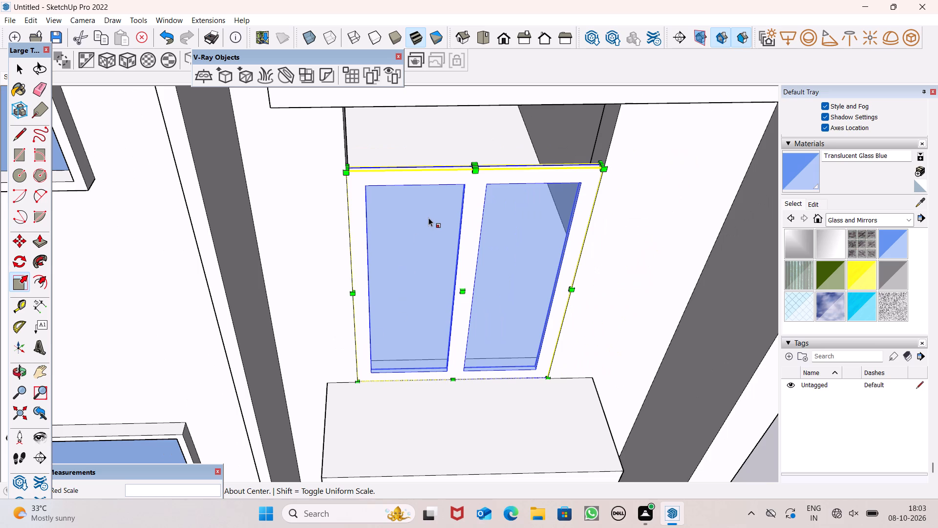
Stretch the fourth-floor right-bay window group's height upward along the blue axis to the opening's top edge.
scroll(427, 212, "up", 1)
middle_click_drag(427, 212, 448, 135)
scroll(448, 208, "down", 11)
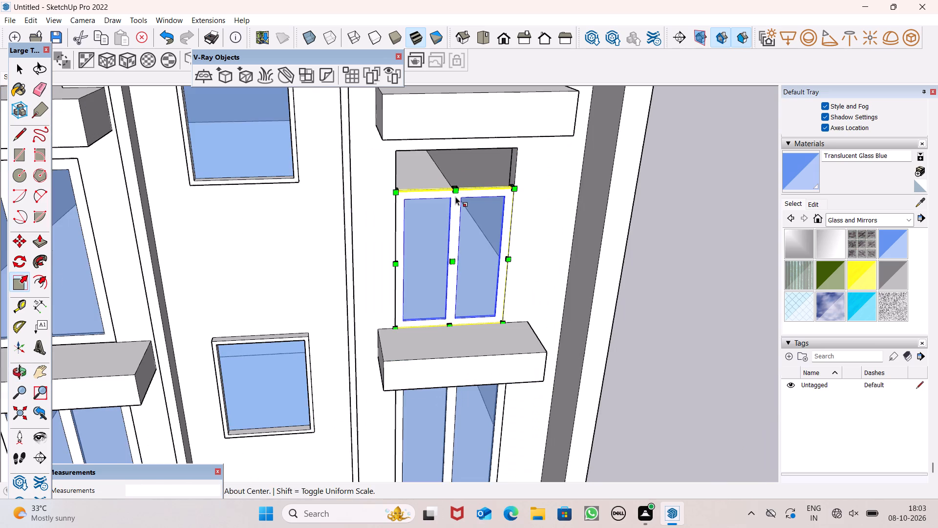
scroll(455, 197, "down", 1)
scroll(467, 159, "up", 15)
scroll(474, 200, "up", 1)
middle_click_drag(474, 200, 480, 211)
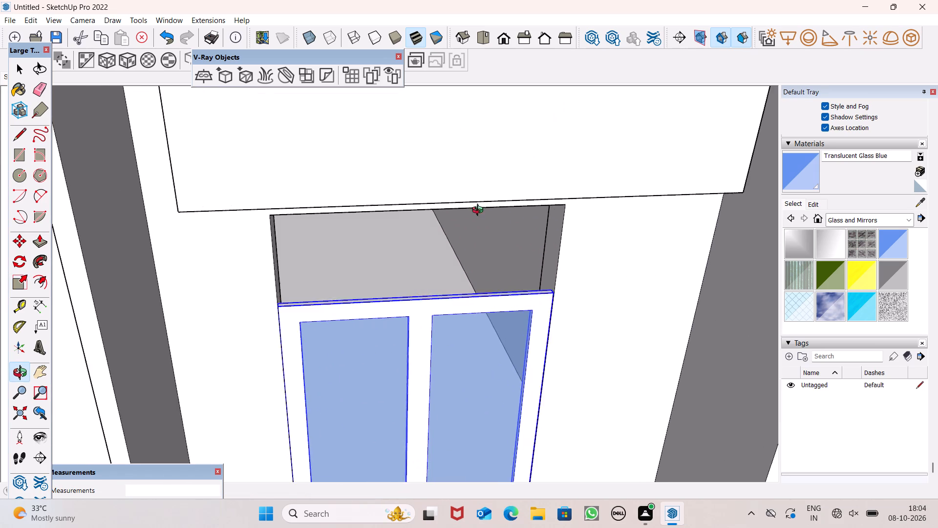
middle_click_drag(480, 211, 491, 251)
scroll(445, 277, "up", 8)
scroll(439, 262, "down", 5)
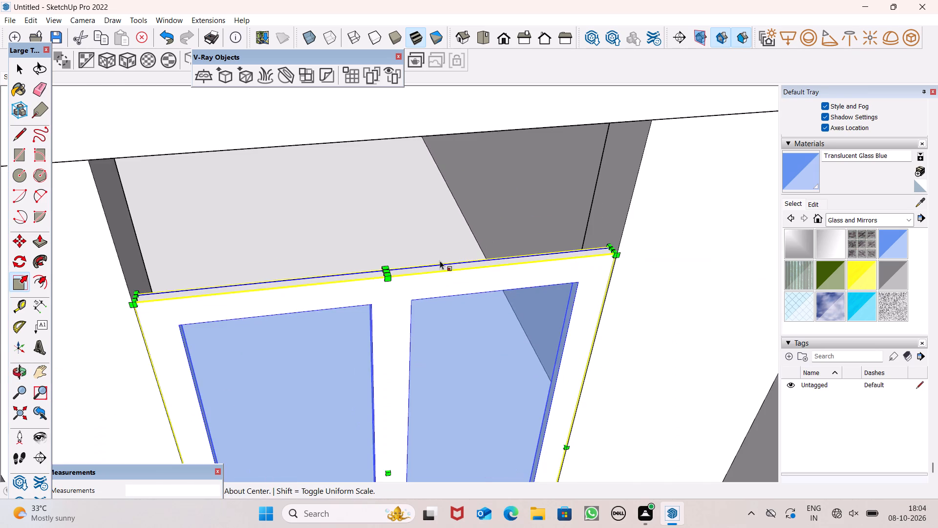
scroll(443, 254, "down", 3)
middle_click_drag(445, 254, 484, 167)
scroll(348, 239, "up", 4)
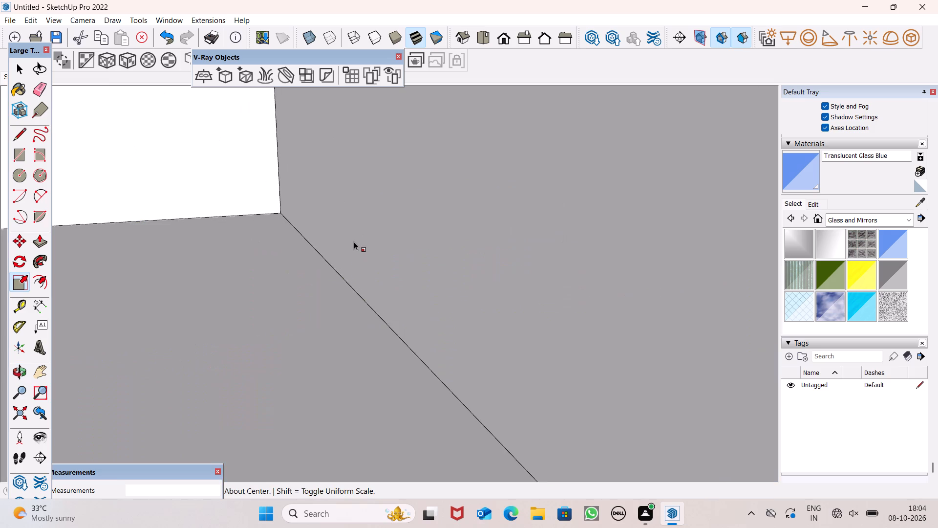
scroll(381, 261, "down", 2)
middle_click_drag(406, 282, 504, 298)
scroll(503, 283, "up", 1)
scroll(503, 283, "down", 1)
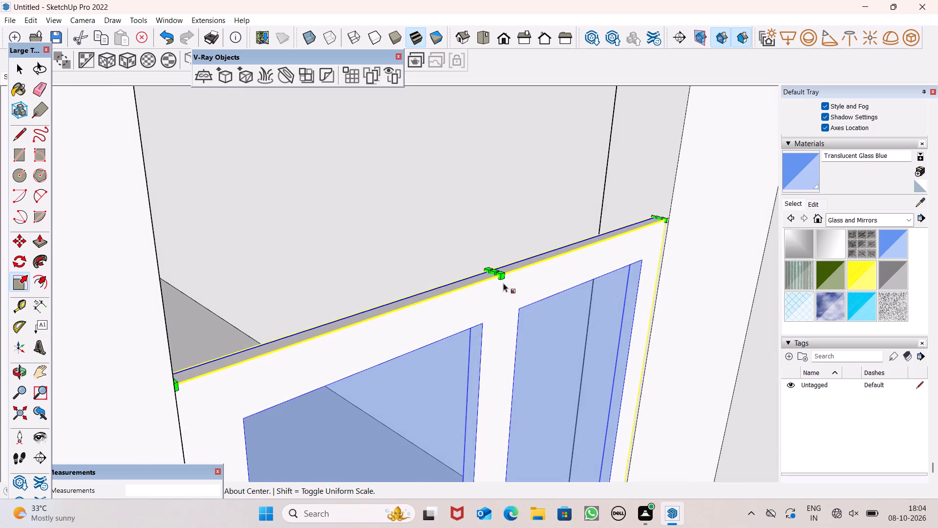
scroll(503, 283, "down", 6)
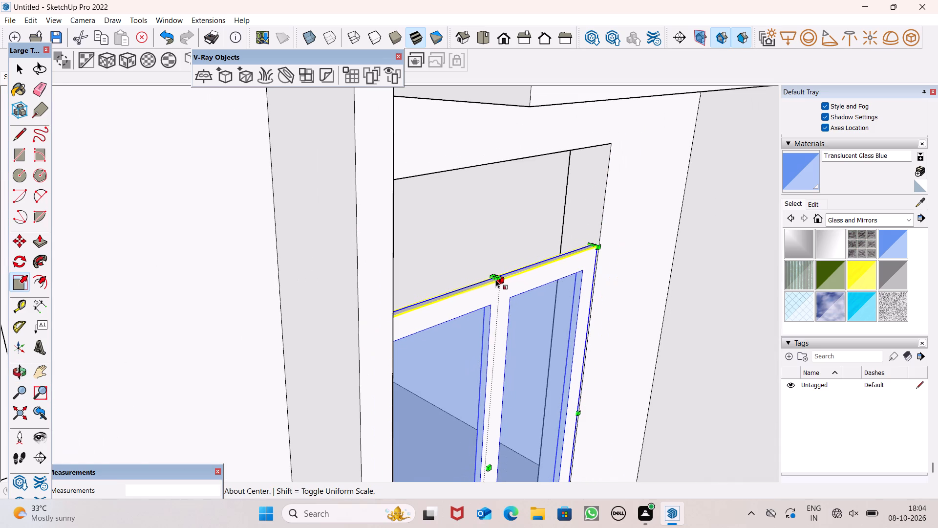
scroll(496, 278, "up", 6)
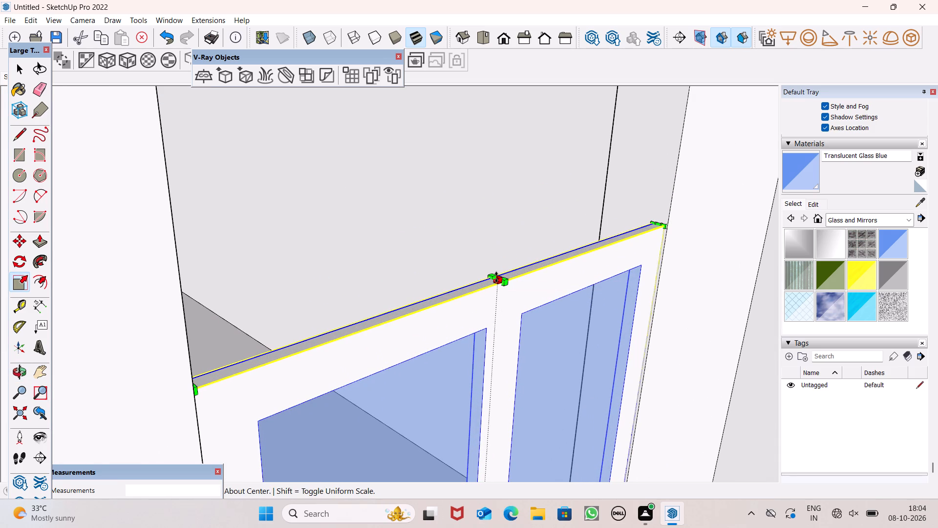
left_click_drag(497, 277, 450, 121)
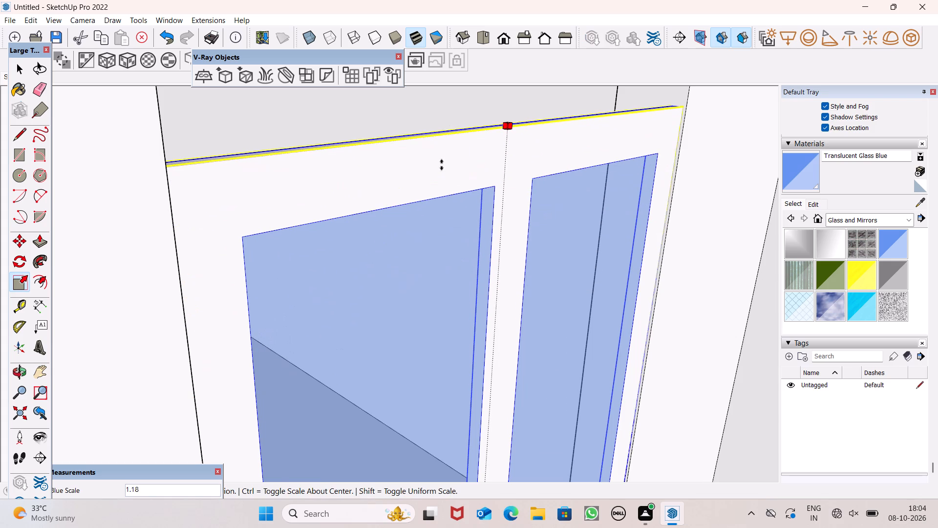
scroll(453, 187, "down", 7)
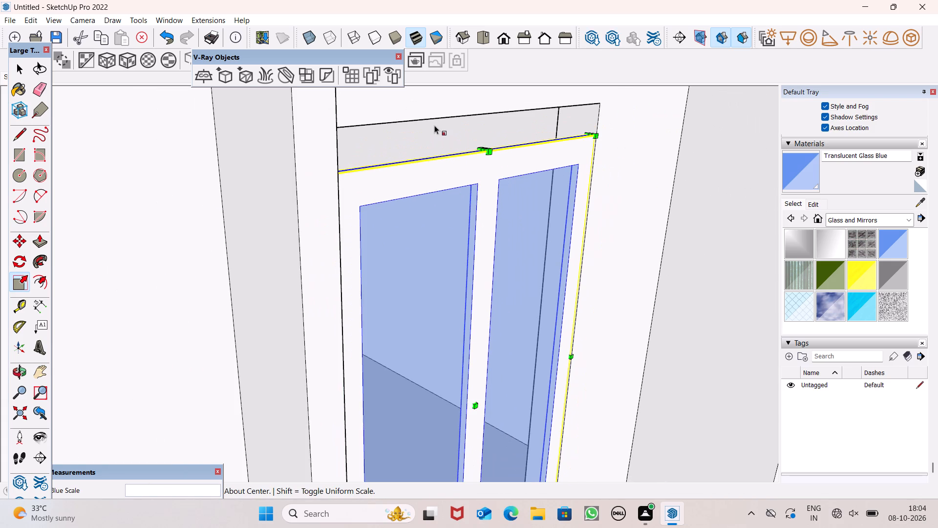
scroll(434, 123, "up", 4)
middle_click_drag(449, 135, 534, 205)
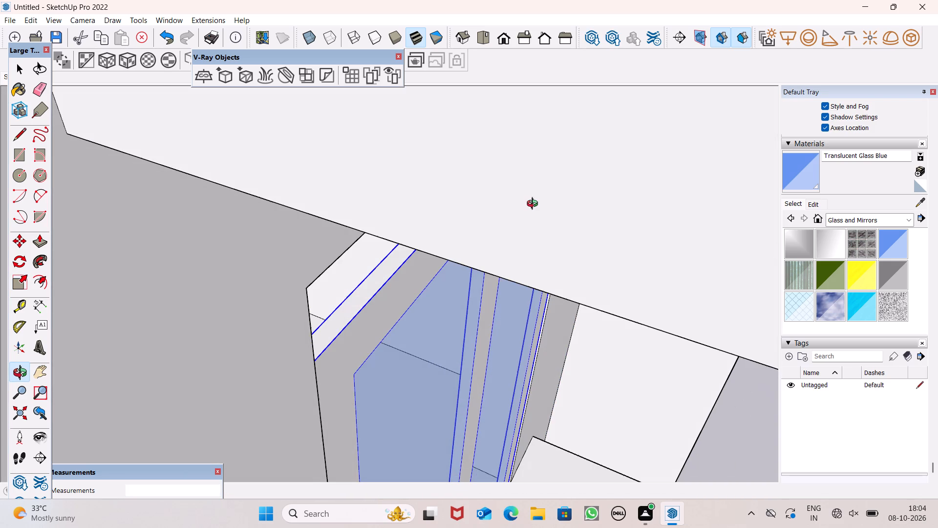
middle_click_drag(534, 205, 528, 182)
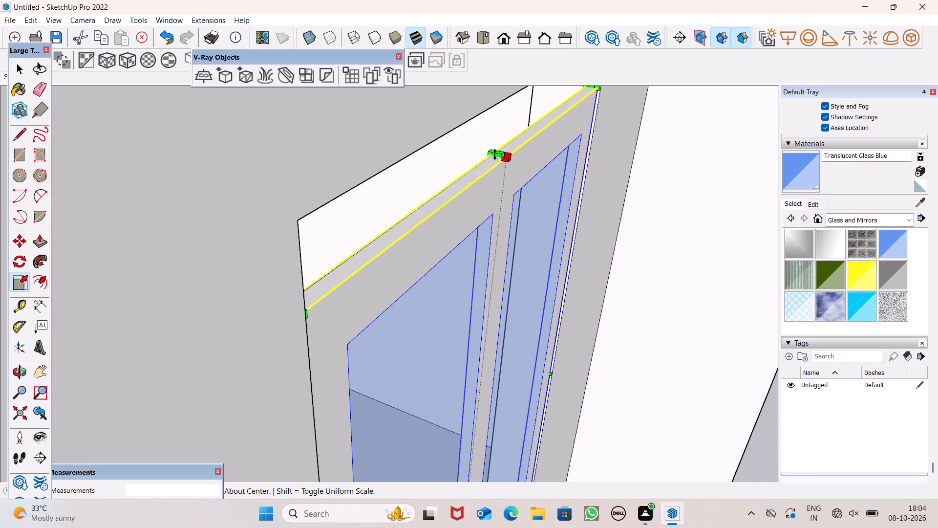
left_click_drag(496, 152, 458, 116)
scroll(451, 150, "down", 2)
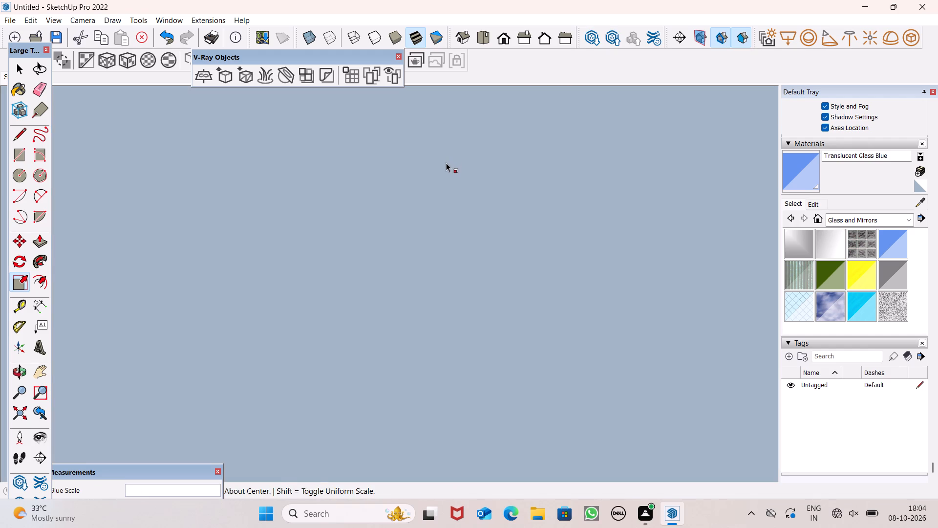
Switch to the front view and check the window groups across the tower's whole facade.
key("space")
key("space")
left_click(501, 42)
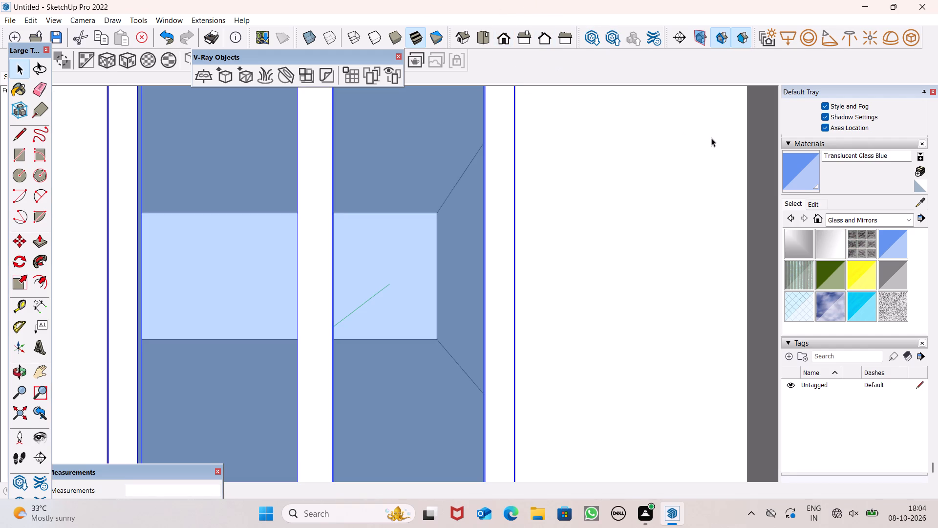
scroll(721, 167, "down", 5)
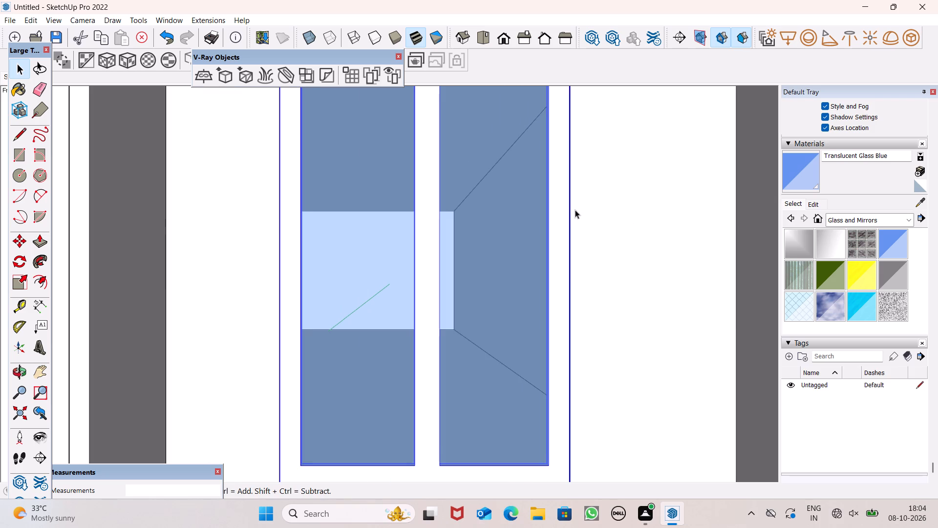
scroll(534, 270, "up", 1)
scroll(530, 273, "down", 11)
scroll(556, 239, "down", 1)
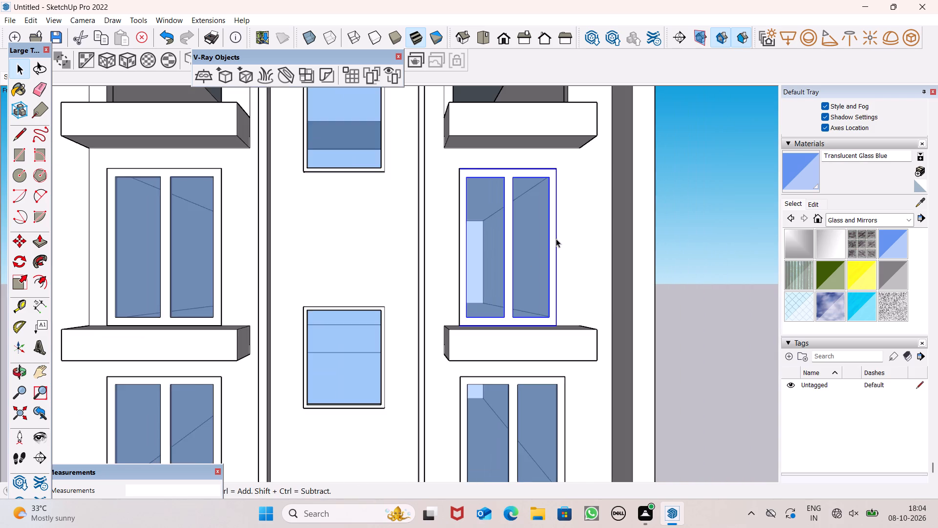
scroll(556, 239, "down", 15)
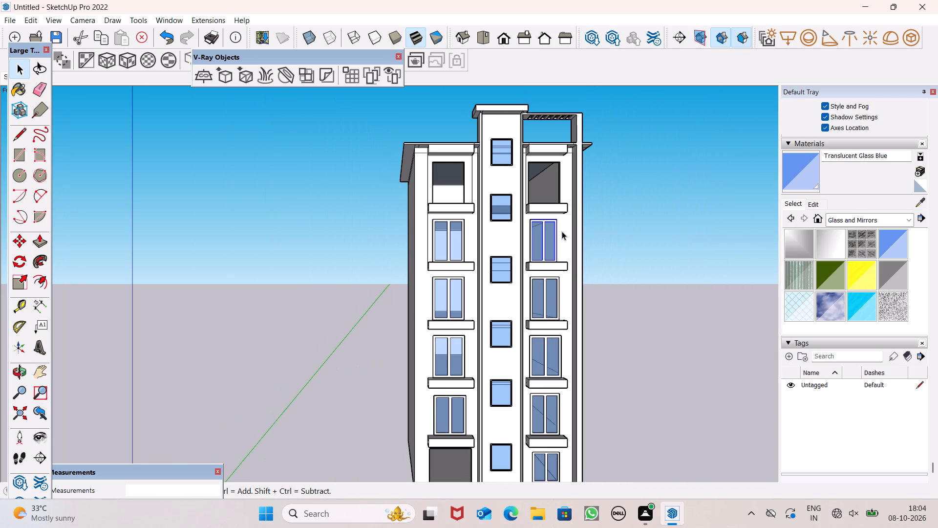
scroll(562, 231, "down", 1)
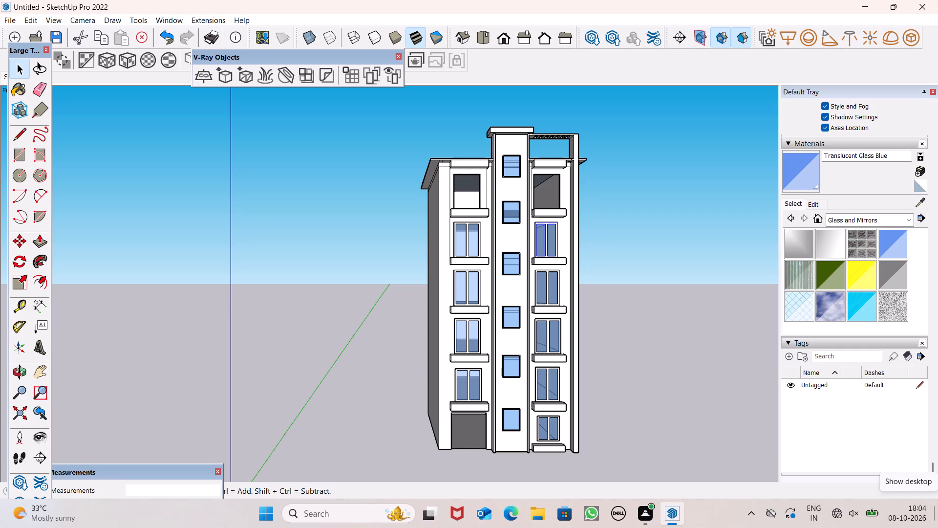
scroll(914, 527, "down", 3)
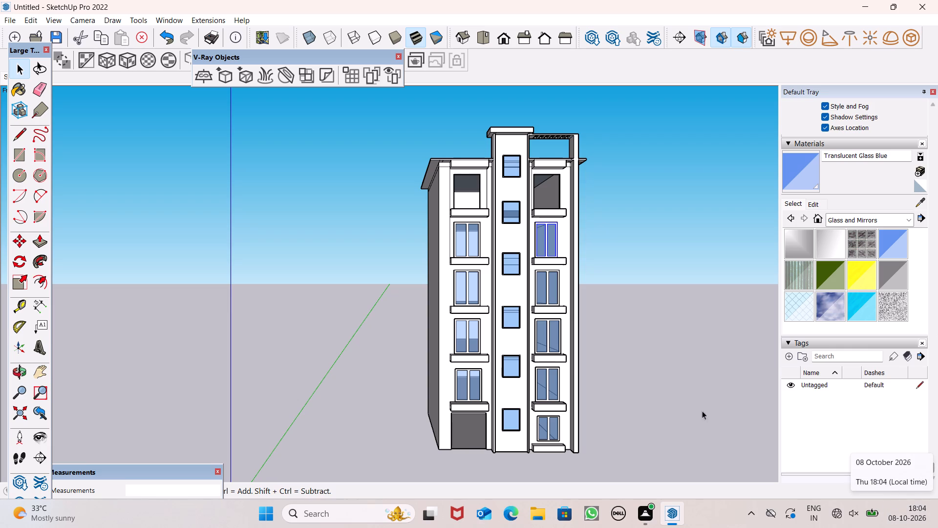
scroll(668, 220, "down", 1)
scroll(637, 208, "up", 1)
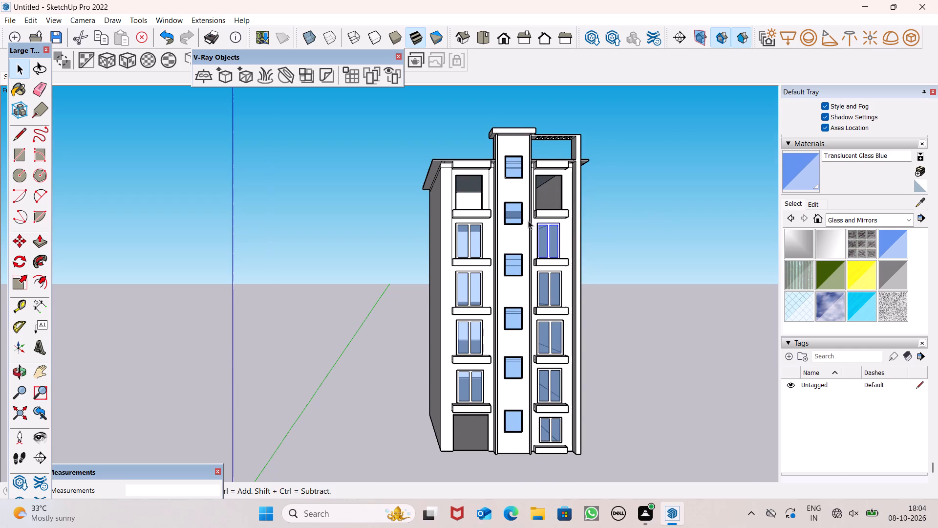
Copy the fourth-floor left-bay window group up into the fifth-floor opening, placing its lower inner corner on the opening's corner.
middle_click_drag(528, 222, 443, 346)
scroll(512, 210, "up", 4)
scroll(460, 197, "up", 2)
scroll(460, 197, "down", 1)
scroll(460, 197, "up", 2)
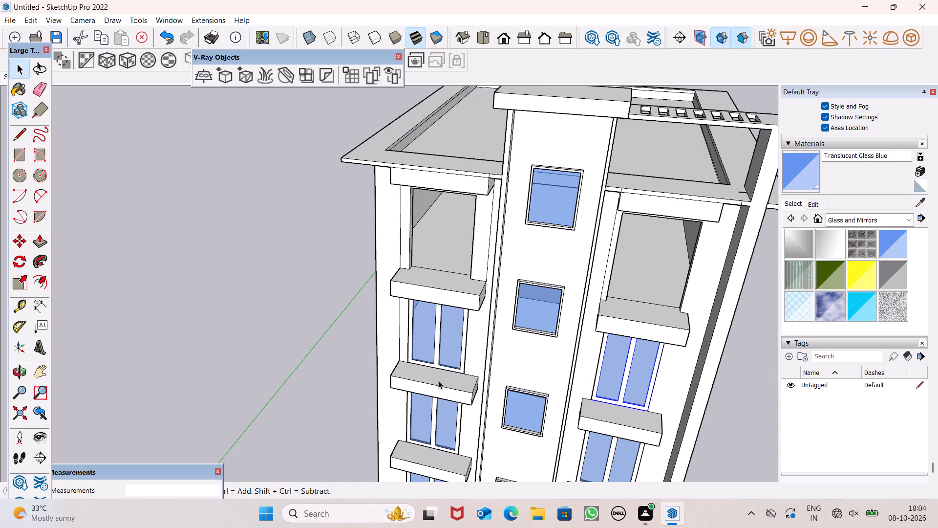
left_click(442, 362)
key("m")
key("Return")
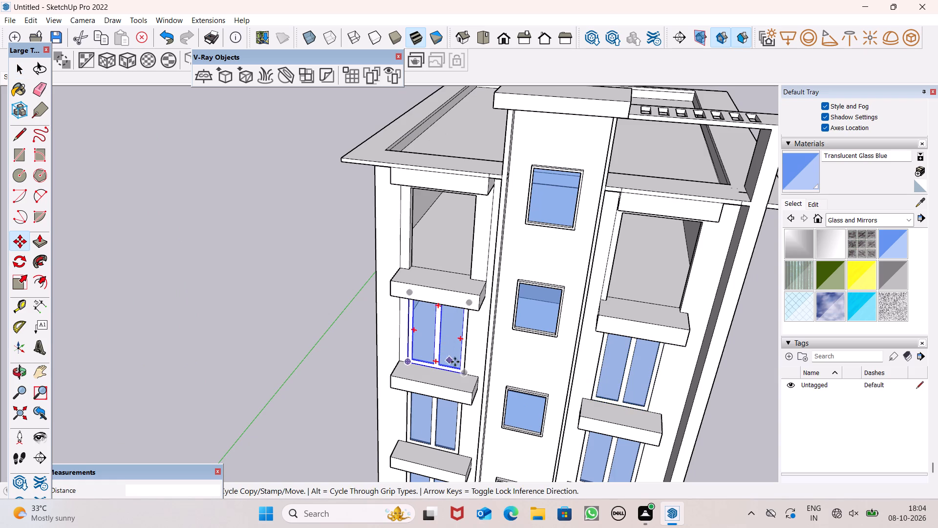
left_click_drag(463, 374, 458, 275)
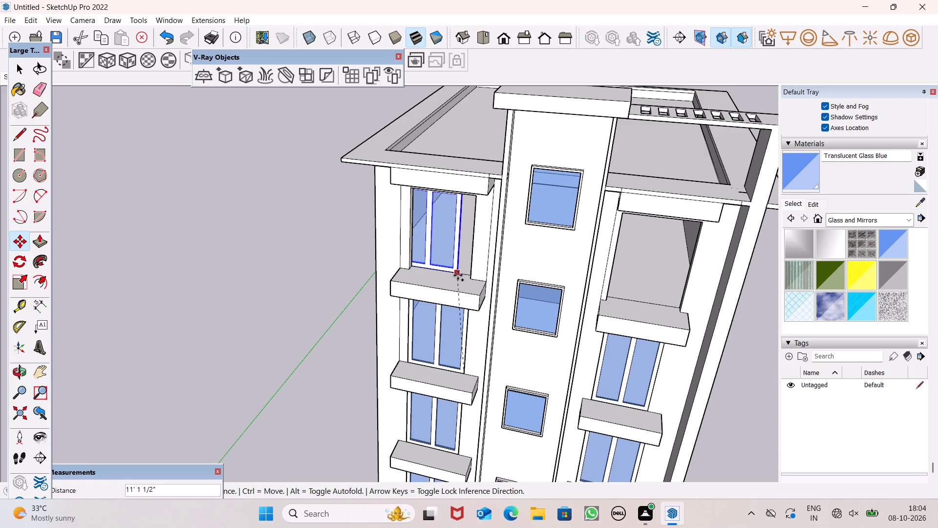
left_click_drag(458, 275, 467, 282)
middle_click_drag(491, 289, 511, 205)
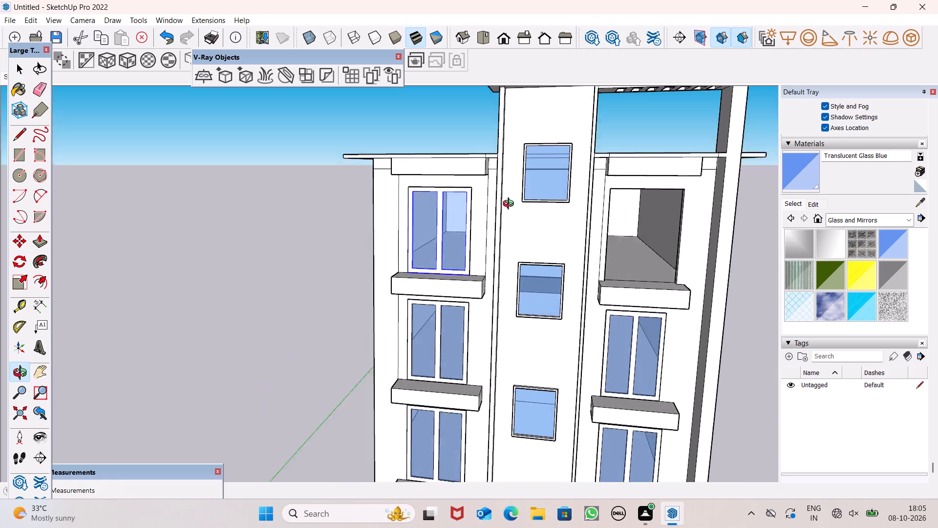
middle_click_drag(511, 205, 497, 193)
left_click(309, 251)
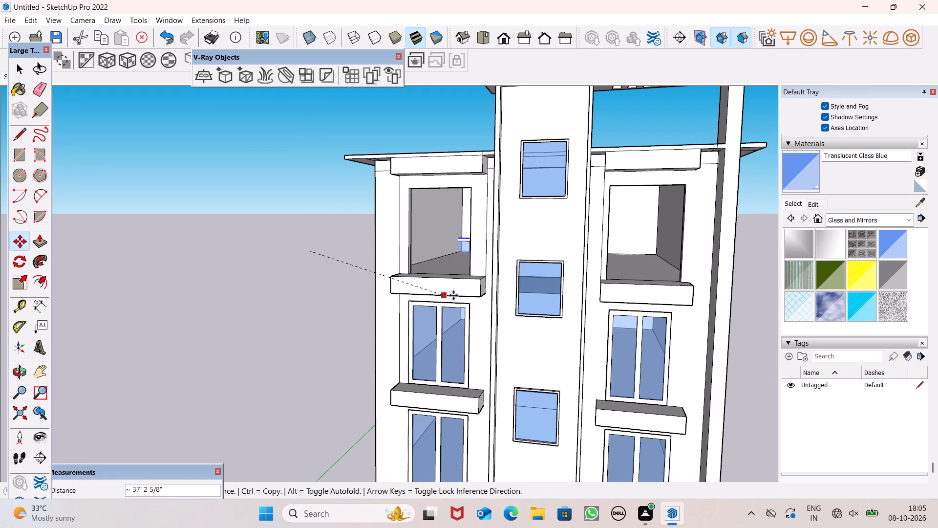
key("space")
Copy the fifth-floor left-bay window group about 18' 4" along the red axis into the right bay's fifth-floor opening, matching the lower outer corner.
scroll(478, 313, "up", 1)
middle_click_drag(478, 313, 481, 404)
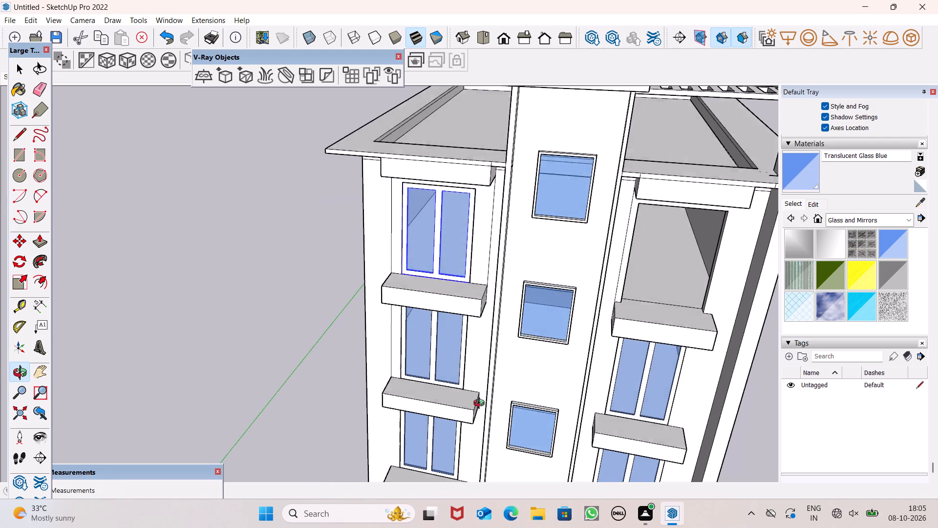
middle_click_drag(481, 404, 485, 403)
scroll(769, 356, "up", 2)
key("n")
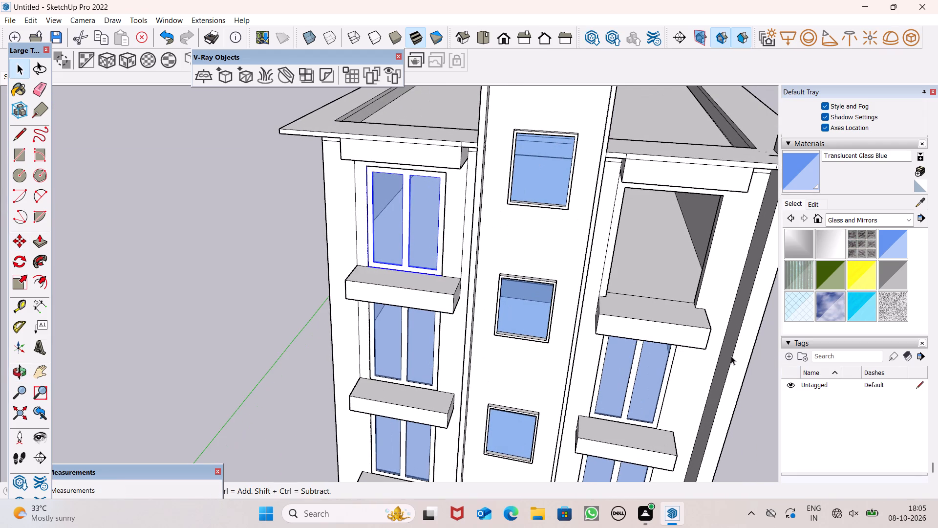
key("BackSpace")
left_click(202, 282)
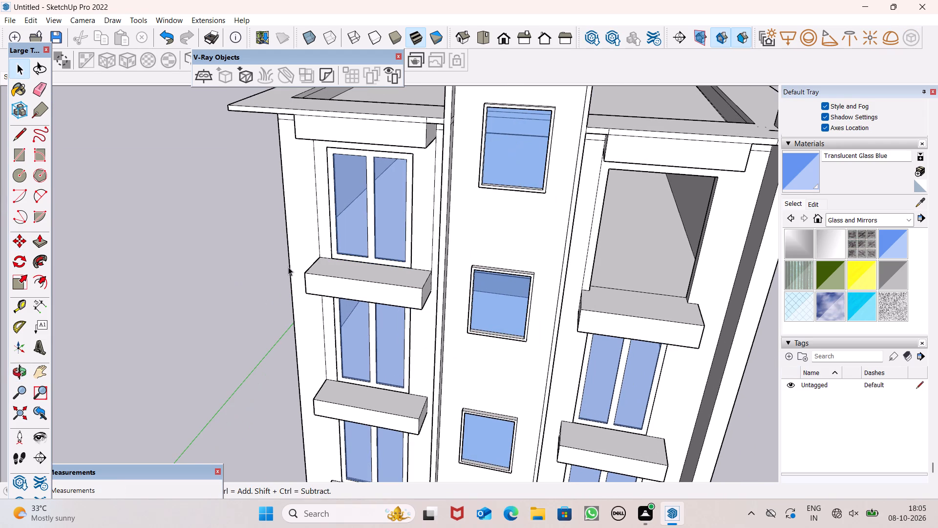
left_click(368, 254)
key("m")
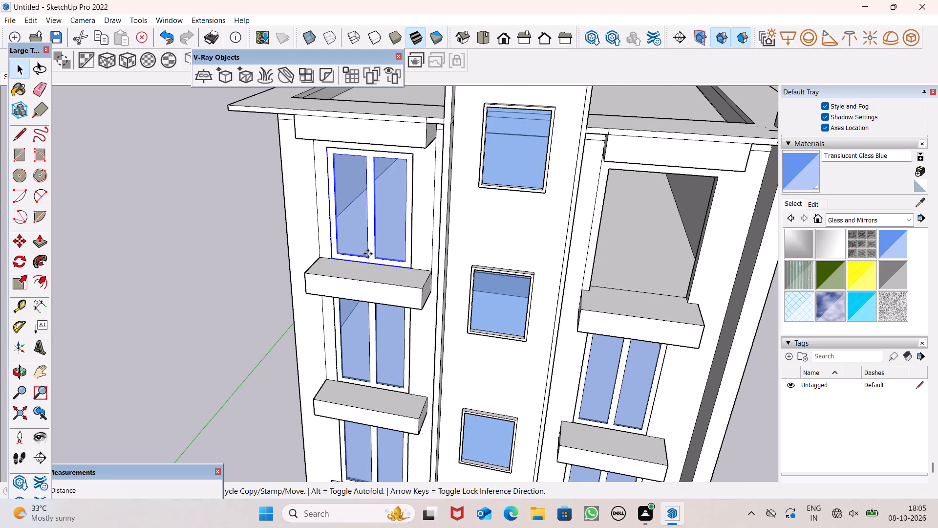
key("Return")
left_click_drag(412, 270, 690, 297)
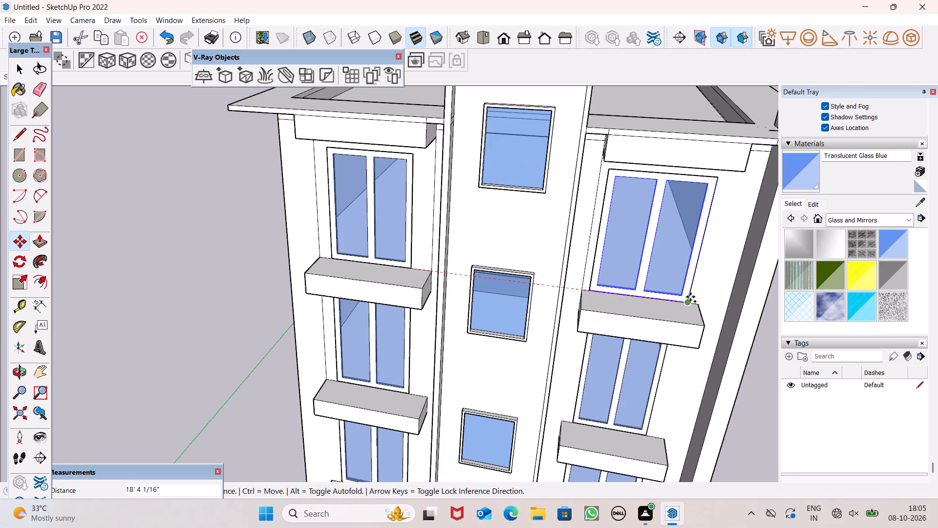
left_click_drag(690, 297, 690, 298)
key("space")
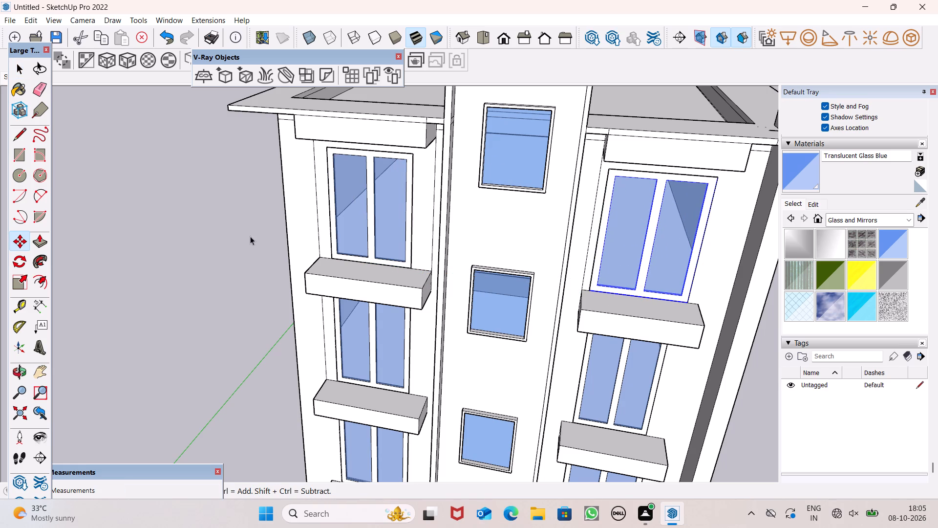
left_click(240, 236)
Review the tower's front facade from a distance, checking the window groups on every floor of both bays.
scroll(285, 227, "down", 2)
middle_click_drag(599, 324, 681, 263)
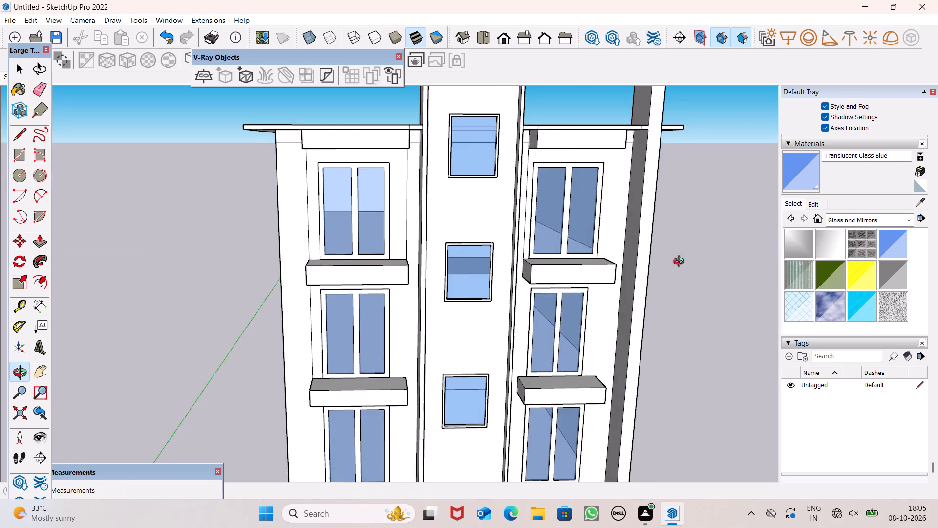
middle_click_drag(681, 263, 683, 261)
scroll(550, 212, "down", 2)
scroll(536, 221, "up", 1)
scroll(534, 213, "down", 3)
scroll(600, 69, "down", 9)
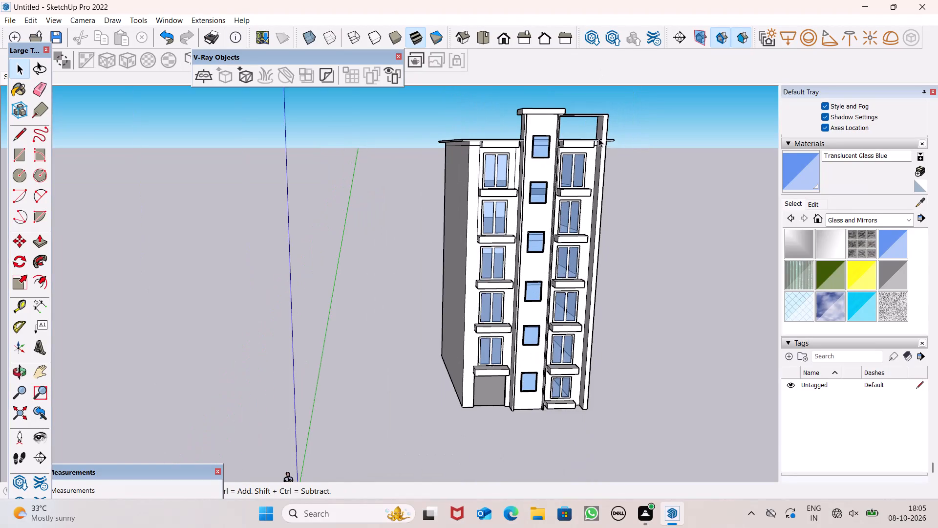
scroll(598, 138, "down", 4)
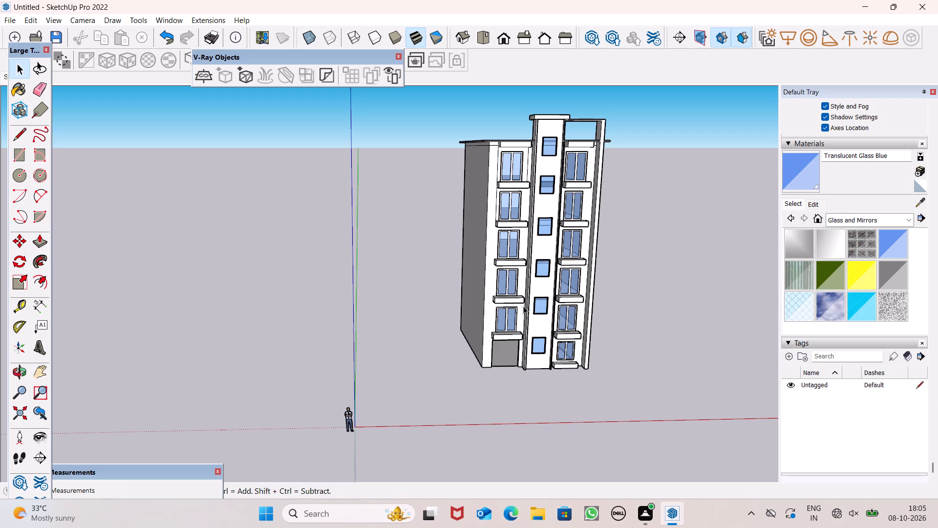
scroll(540, 335, "down", 4)
scroll(572, 366, "up", 2)
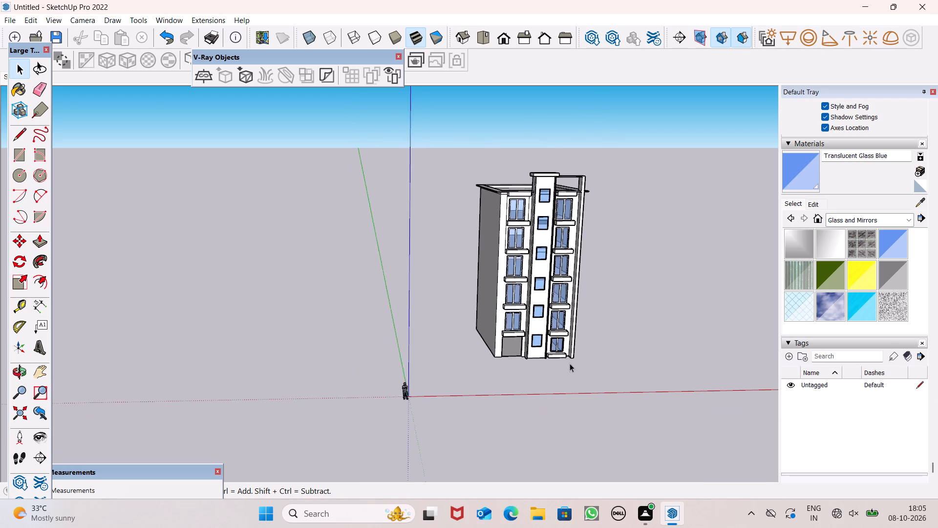
scroll(570, 363, "up", 6)
scroll(377, 311, "down", 1)
scroll(377, 311, "up", 1)
scroll(377, 311, "down", 2)
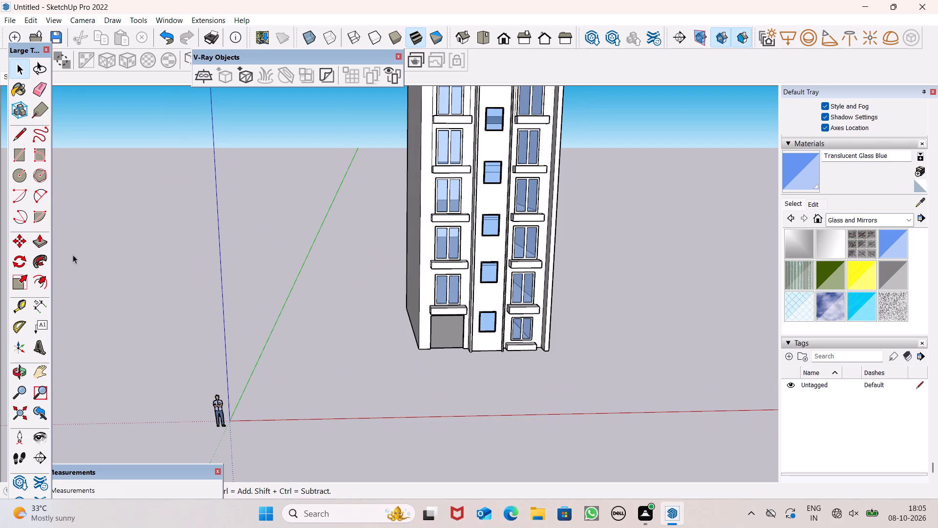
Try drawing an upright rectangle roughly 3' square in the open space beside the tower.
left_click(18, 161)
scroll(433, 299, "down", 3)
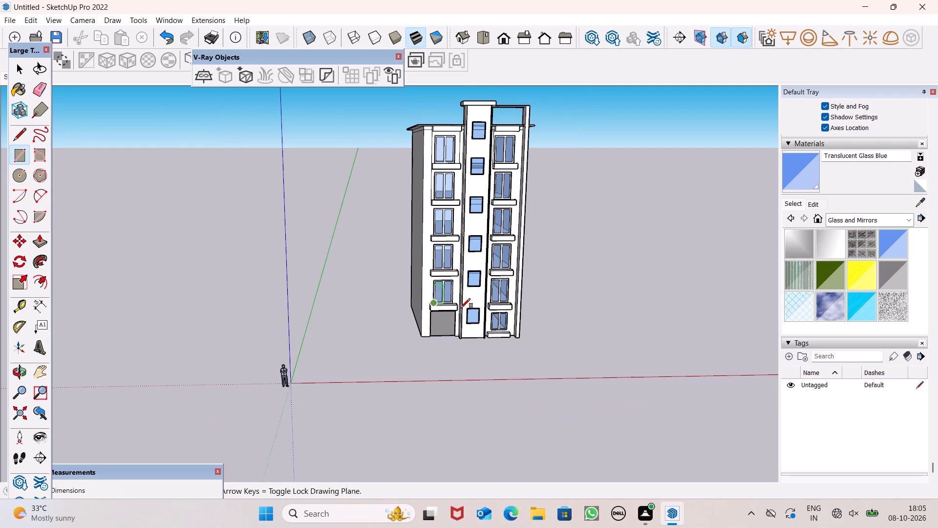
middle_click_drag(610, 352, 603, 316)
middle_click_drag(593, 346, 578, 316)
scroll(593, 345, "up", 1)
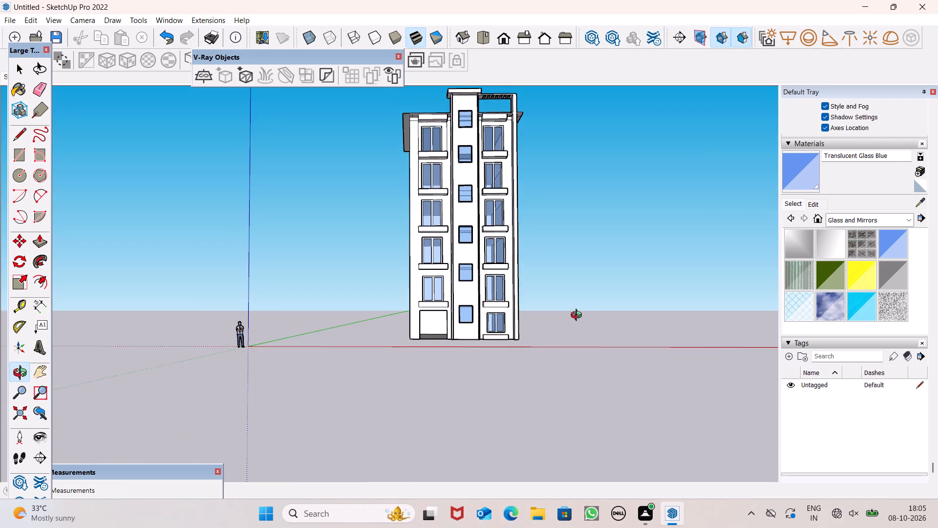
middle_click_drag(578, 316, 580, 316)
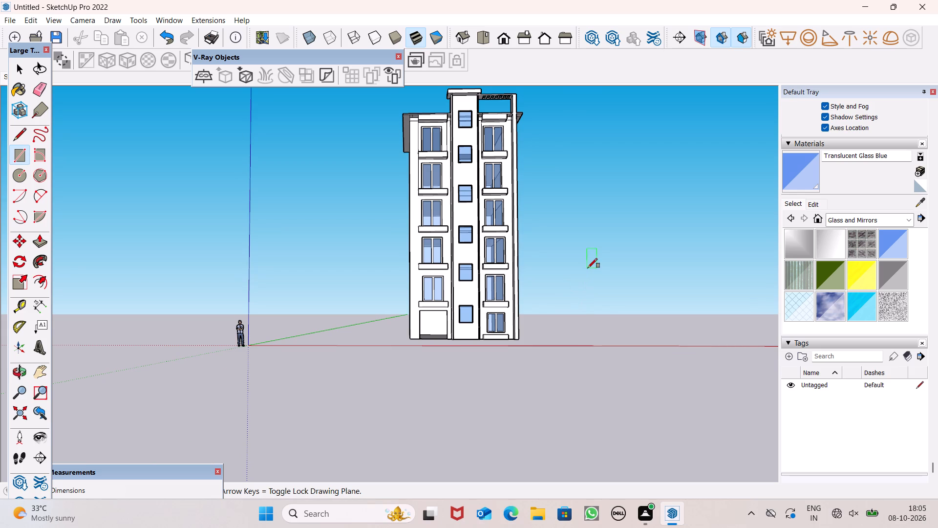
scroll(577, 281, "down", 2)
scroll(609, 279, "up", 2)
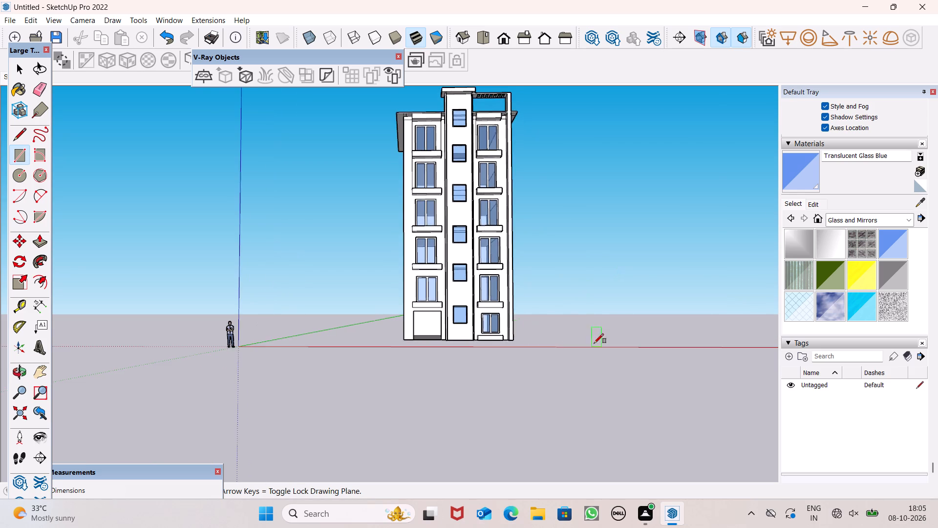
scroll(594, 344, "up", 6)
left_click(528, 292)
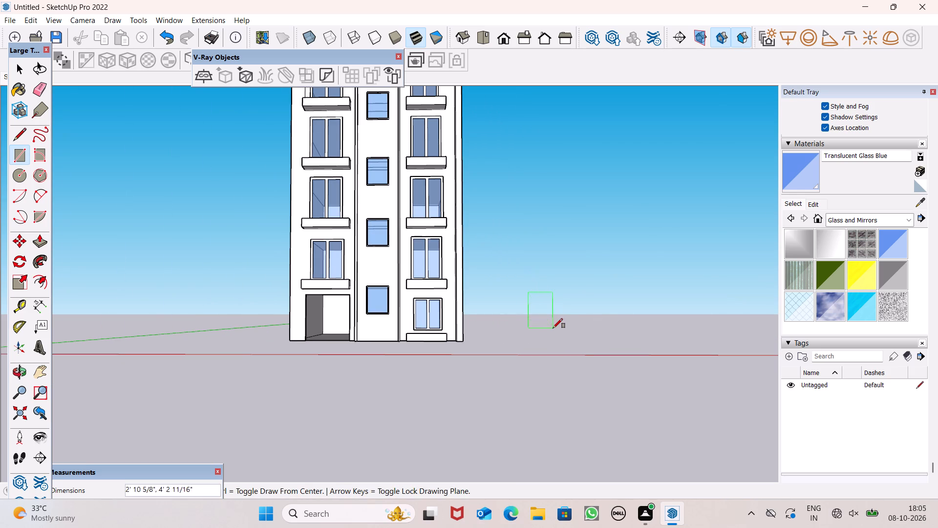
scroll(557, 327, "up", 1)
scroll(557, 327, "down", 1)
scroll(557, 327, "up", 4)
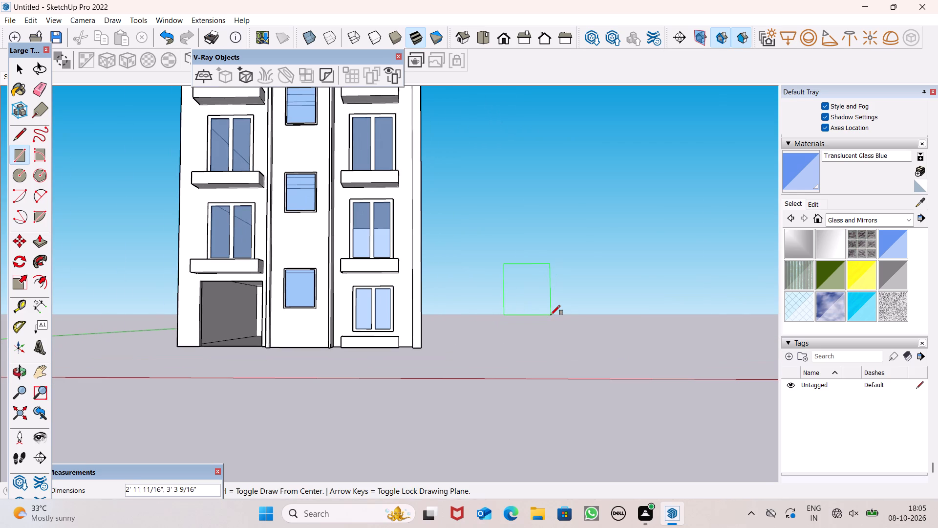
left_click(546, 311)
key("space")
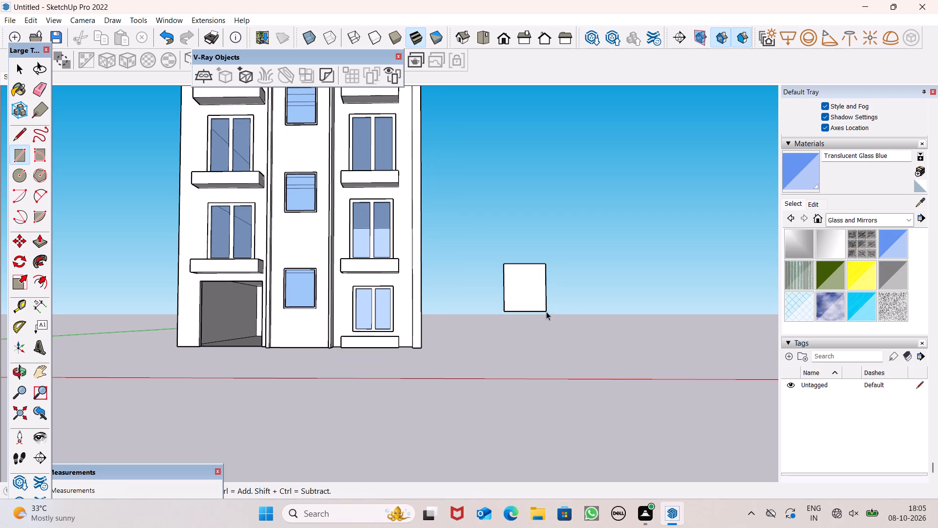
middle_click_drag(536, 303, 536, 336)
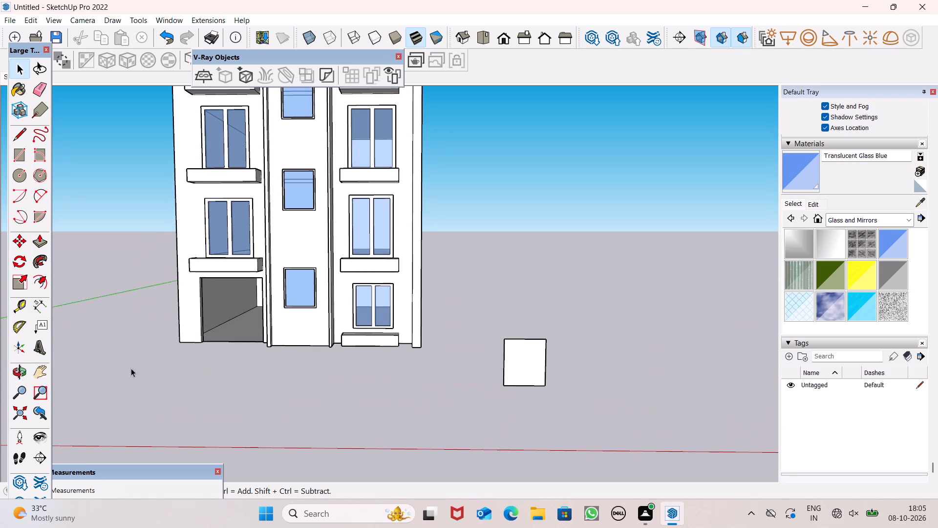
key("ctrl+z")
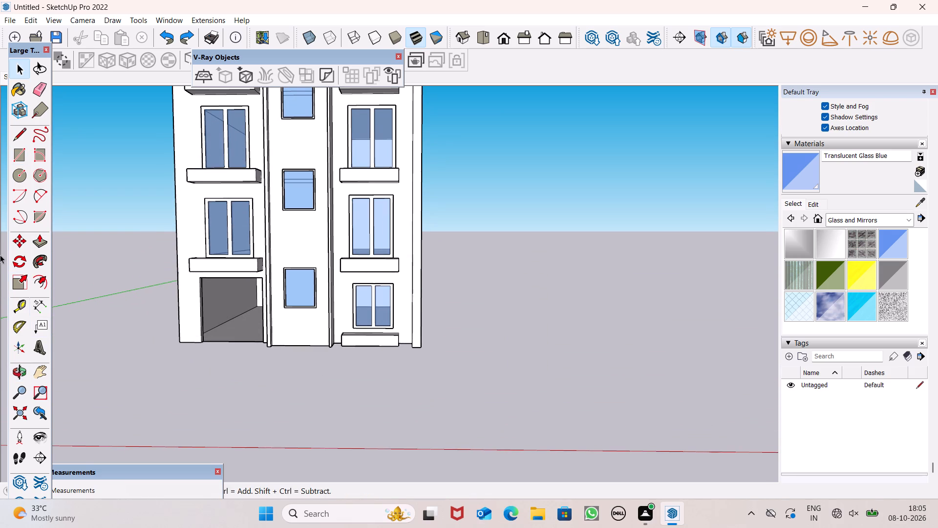
Draw an upright rectangular panel about 4' tall and slightly wider than tall, in the open ground beside the tower.
left_click(21, 160)
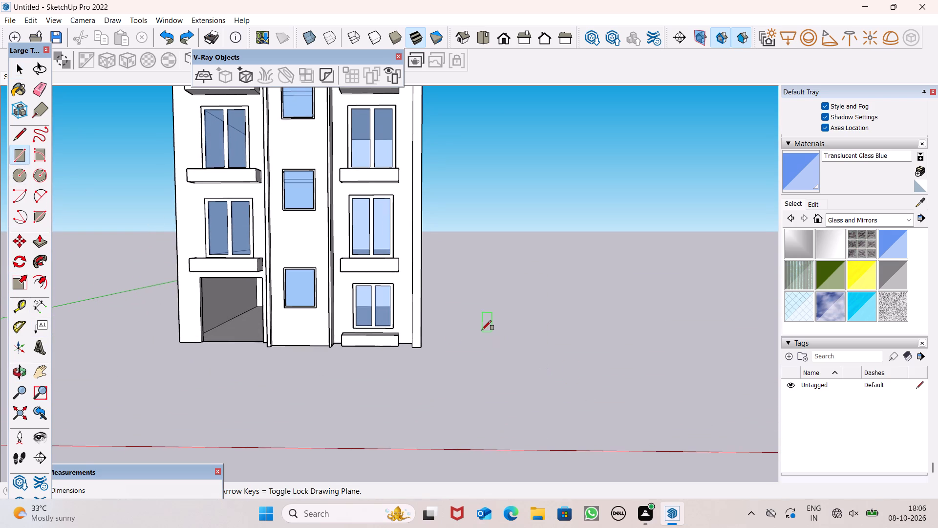
left_click(482, 330)
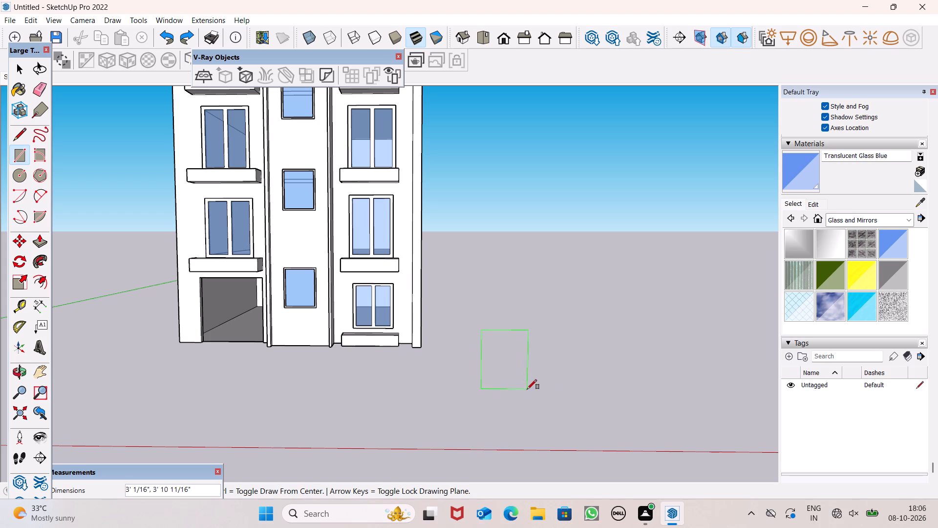
double_click(551, 391)
key("space")
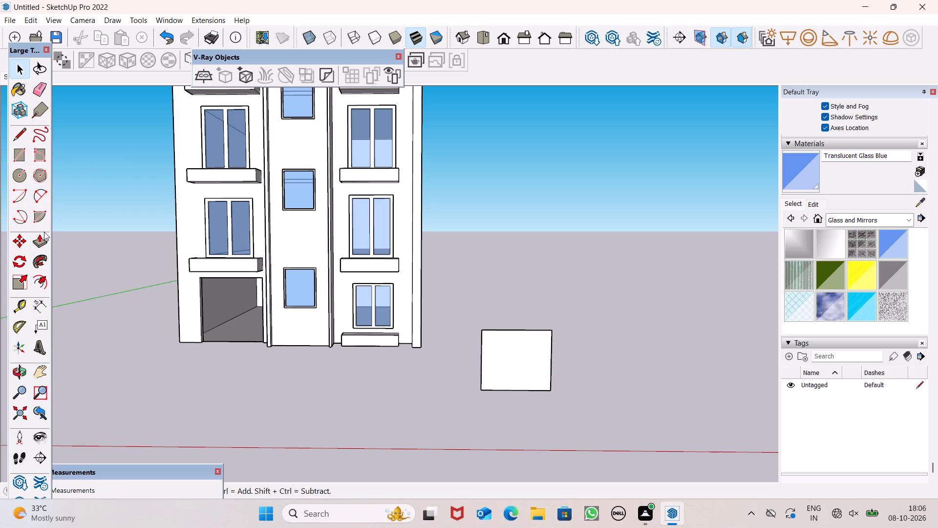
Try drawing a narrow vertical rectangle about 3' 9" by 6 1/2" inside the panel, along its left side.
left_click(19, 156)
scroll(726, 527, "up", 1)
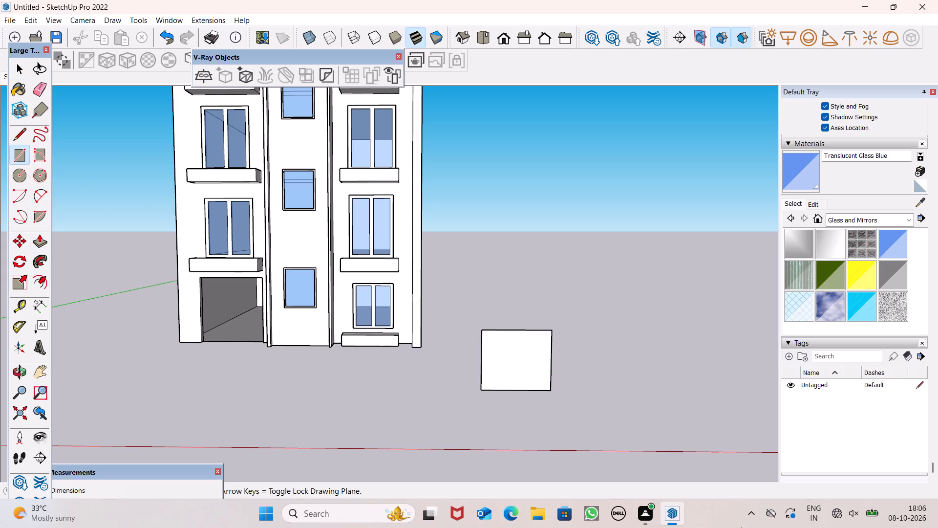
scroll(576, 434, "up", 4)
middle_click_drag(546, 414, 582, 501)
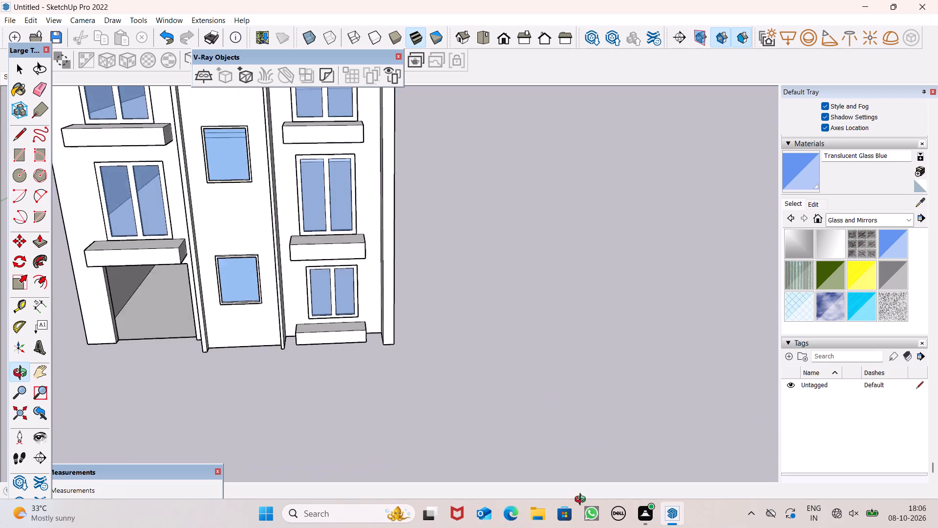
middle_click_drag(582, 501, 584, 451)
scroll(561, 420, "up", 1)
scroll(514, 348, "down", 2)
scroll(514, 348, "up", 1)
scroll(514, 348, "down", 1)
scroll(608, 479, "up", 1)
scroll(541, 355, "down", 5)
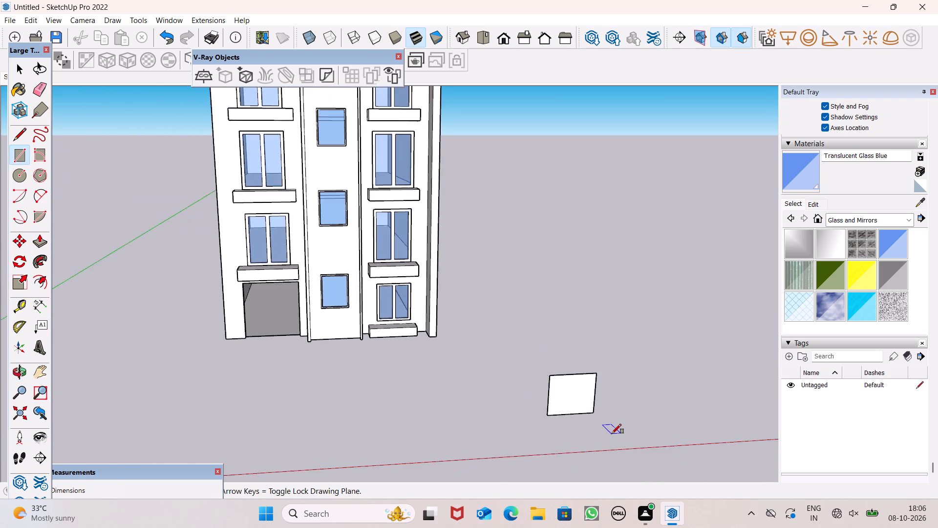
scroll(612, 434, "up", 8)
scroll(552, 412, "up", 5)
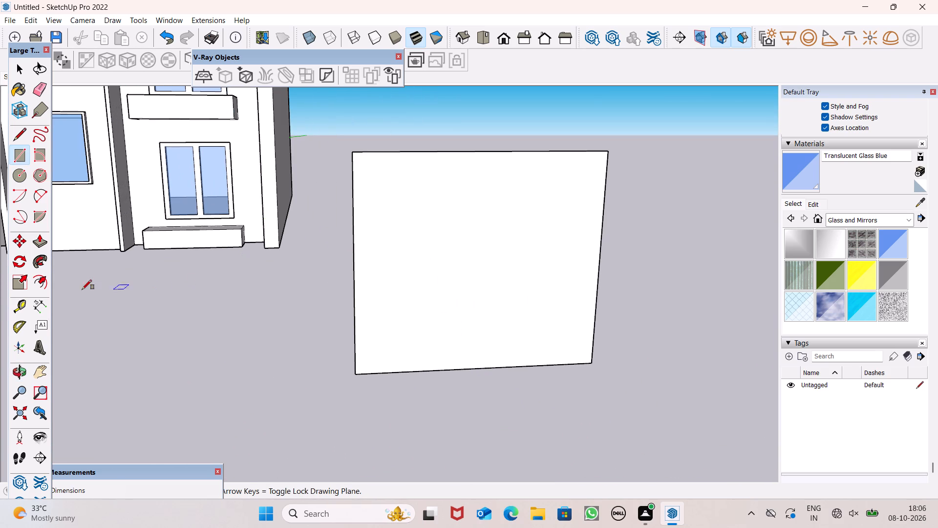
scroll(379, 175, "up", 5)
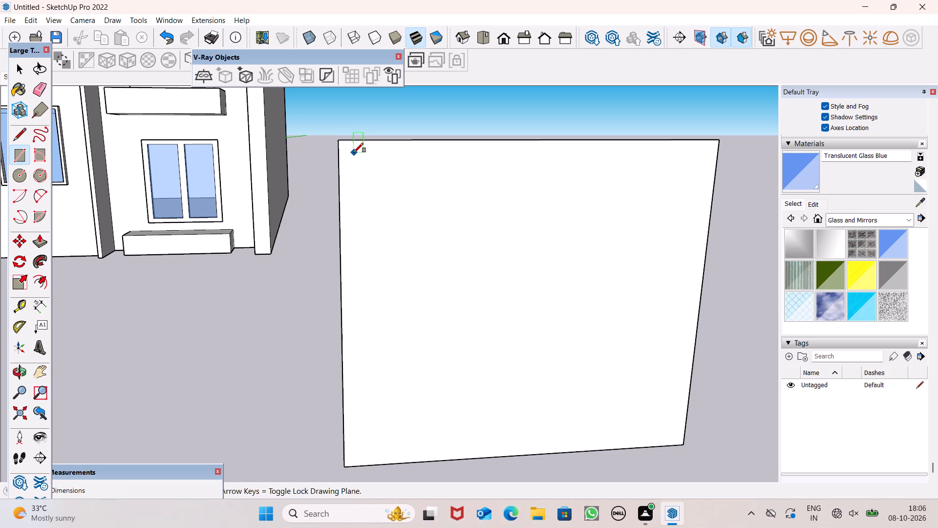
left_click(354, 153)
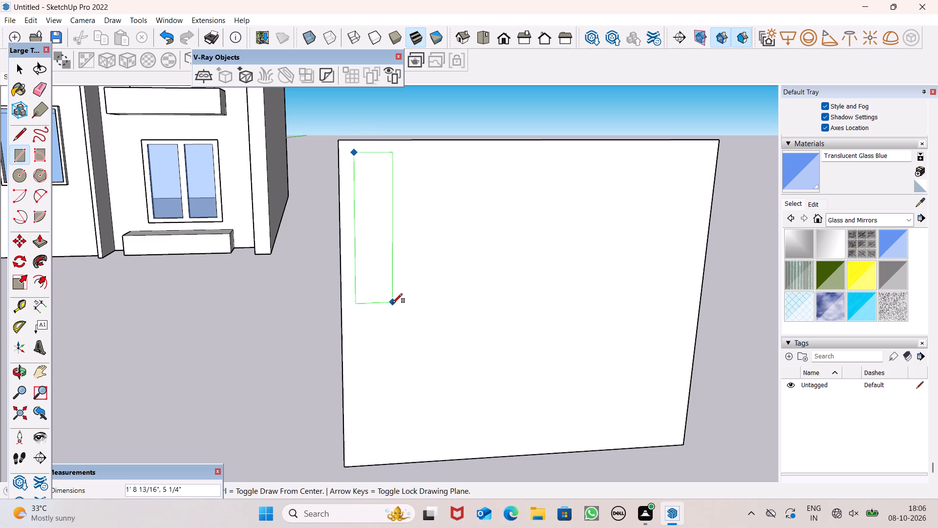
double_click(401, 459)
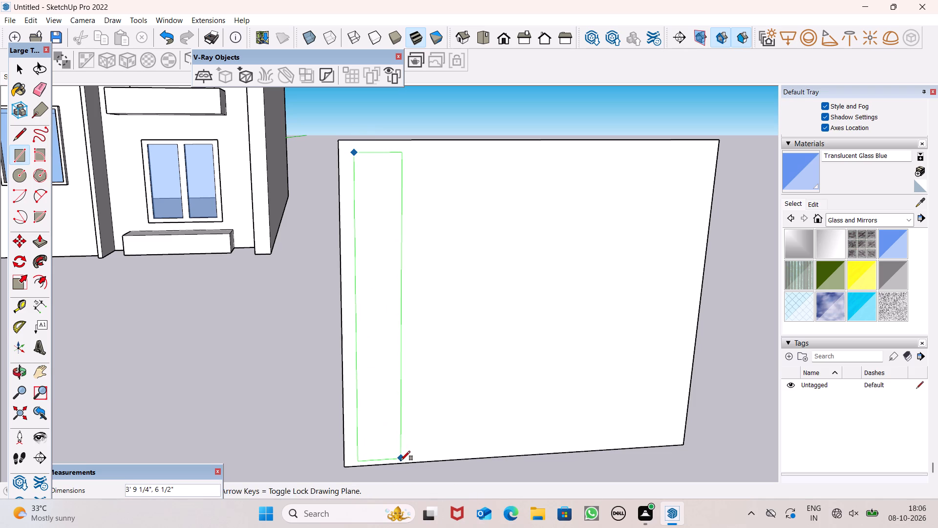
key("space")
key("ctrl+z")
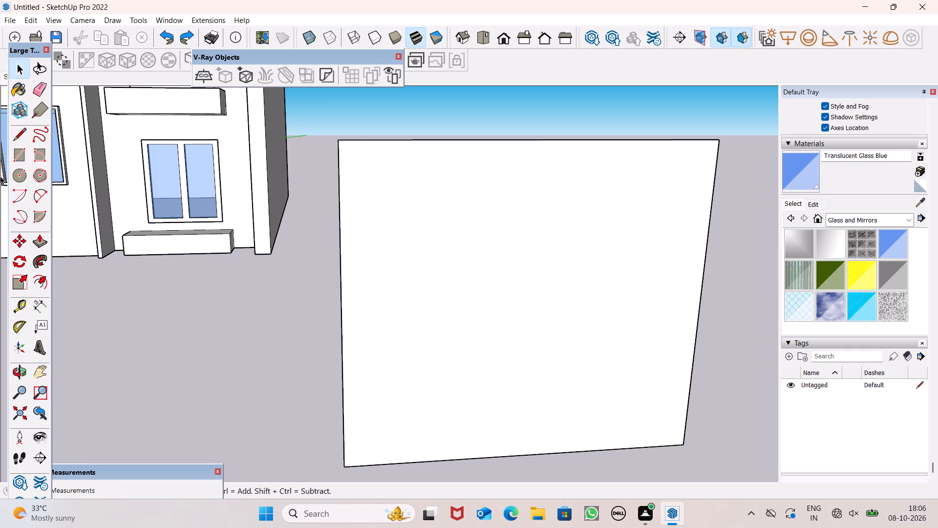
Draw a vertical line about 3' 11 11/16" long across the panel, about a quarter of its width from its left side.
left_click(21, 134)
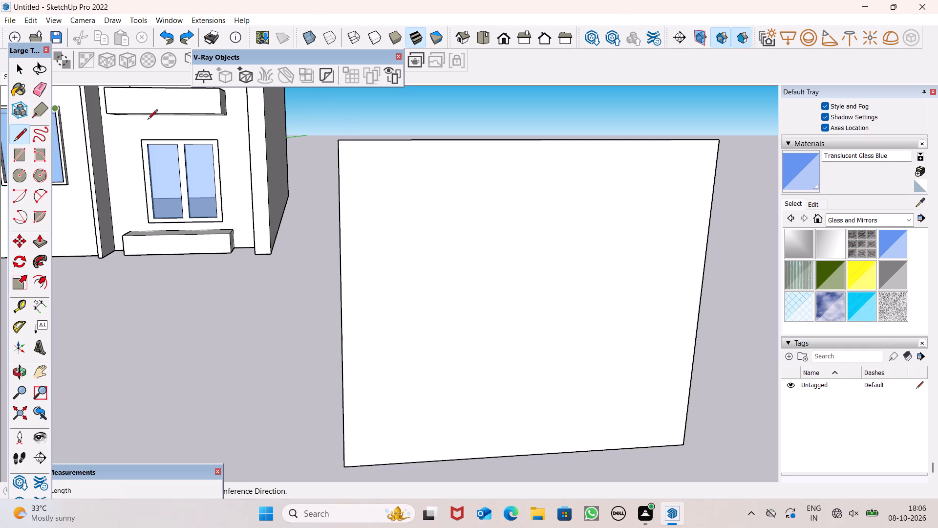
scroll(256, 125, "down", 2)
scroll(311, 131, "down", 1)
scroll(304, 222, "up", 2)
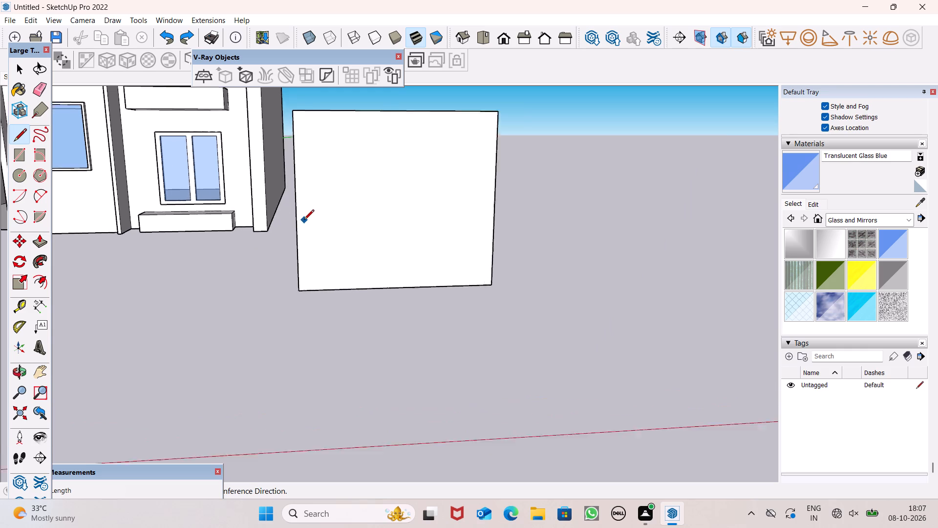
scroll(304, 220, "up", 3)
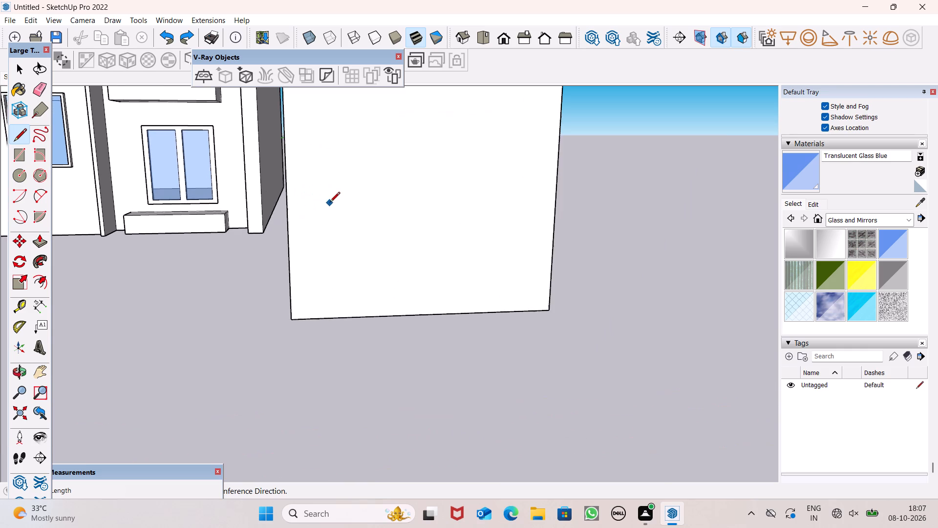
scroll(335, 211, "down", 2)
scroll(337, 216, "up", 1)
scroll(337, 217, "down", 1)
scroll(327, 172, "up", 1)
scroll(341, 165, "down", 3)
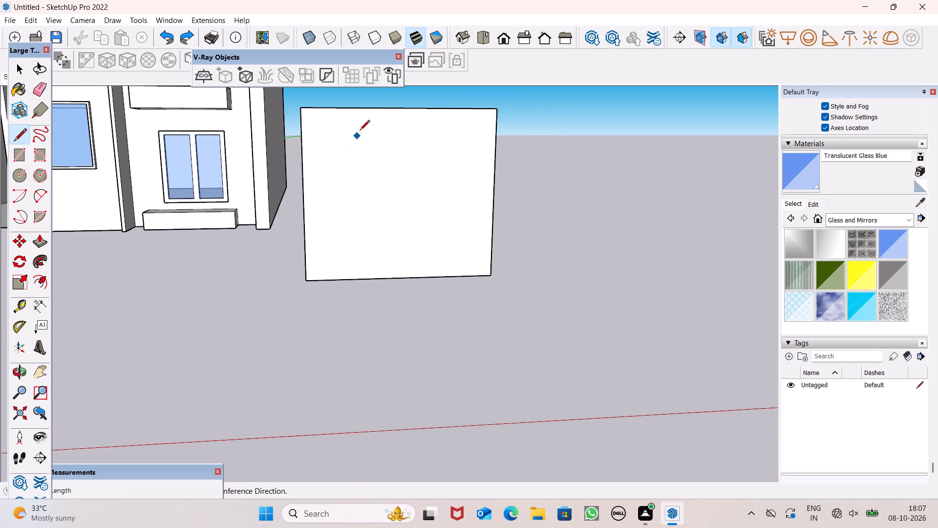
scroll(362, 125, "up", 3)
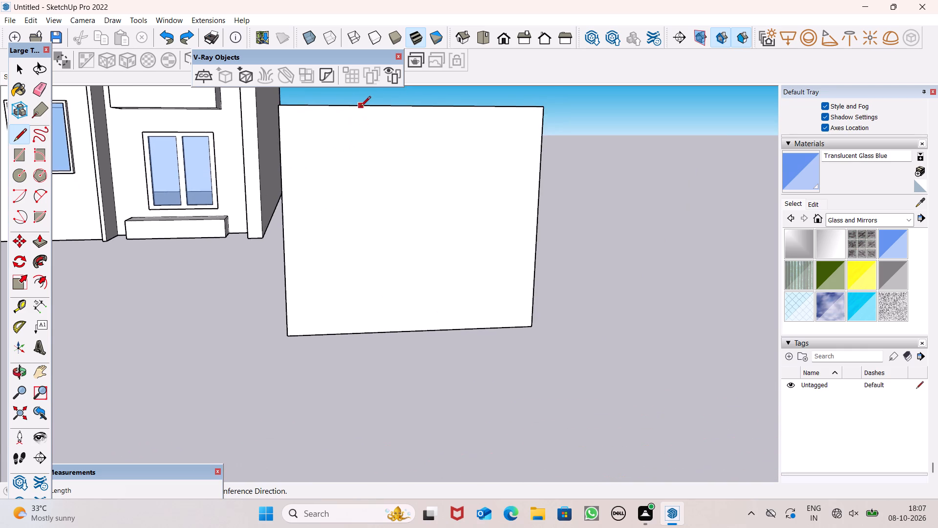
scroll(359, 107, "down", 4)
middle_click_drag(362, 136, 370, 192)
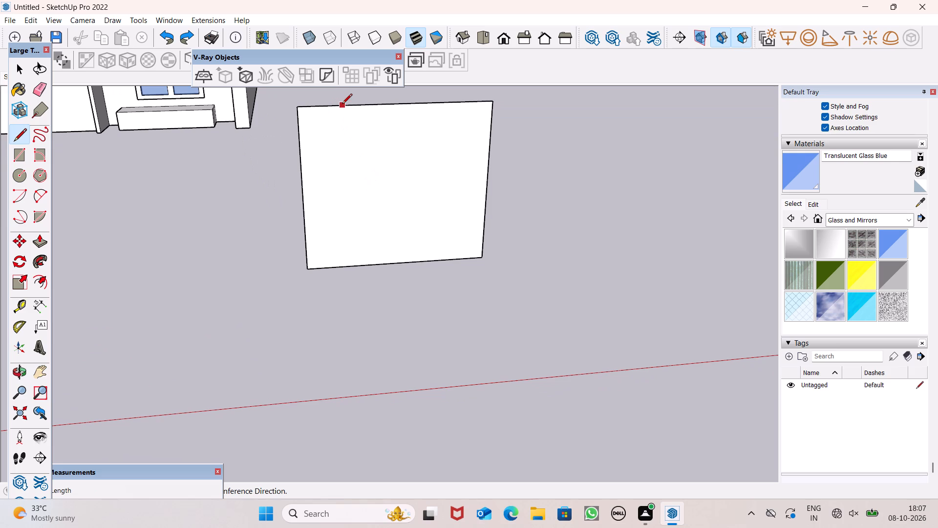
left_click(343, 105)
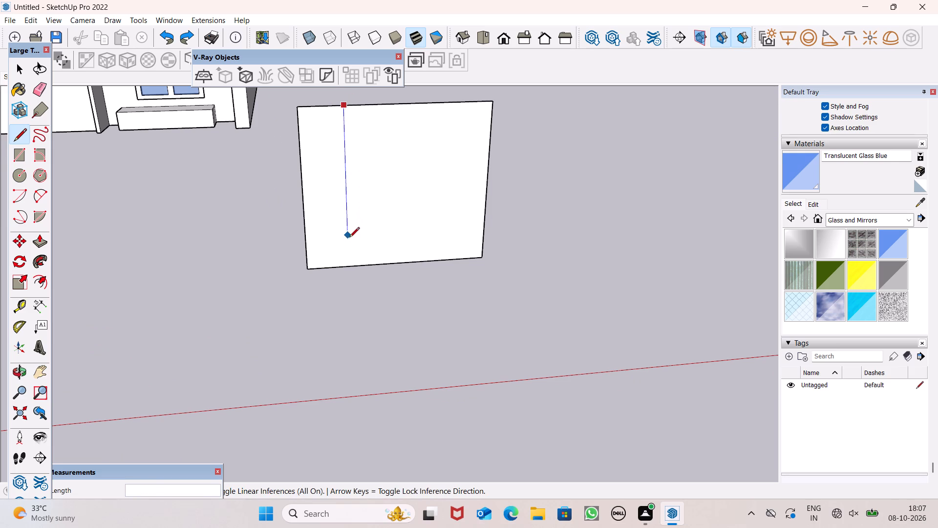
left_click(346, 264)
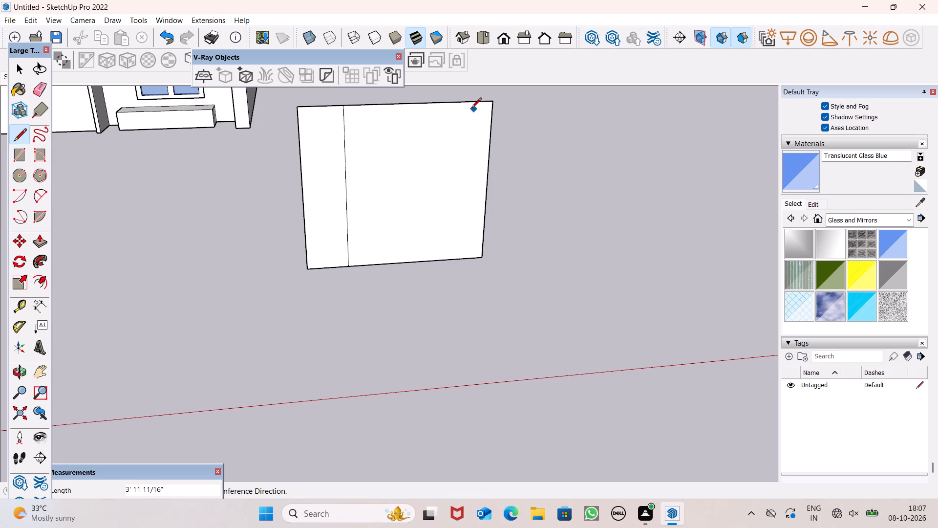
Draw a vertical line about 3' 11 11/16" long from the panel's upper edge to its lower edge, near its right side.
scroll(484, 116, "down", 1)
middle_click_drag(496, 137, 496, 132)
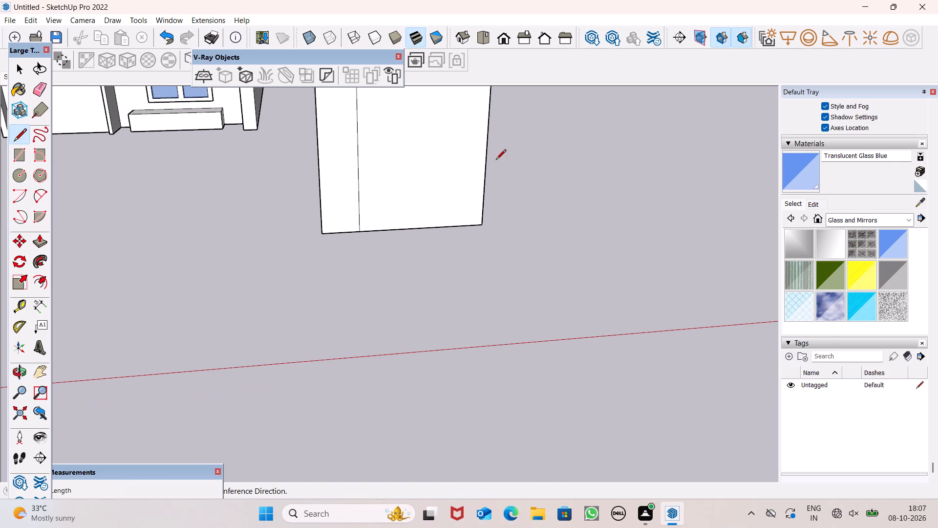
scroll(469, 158, "down", 6)
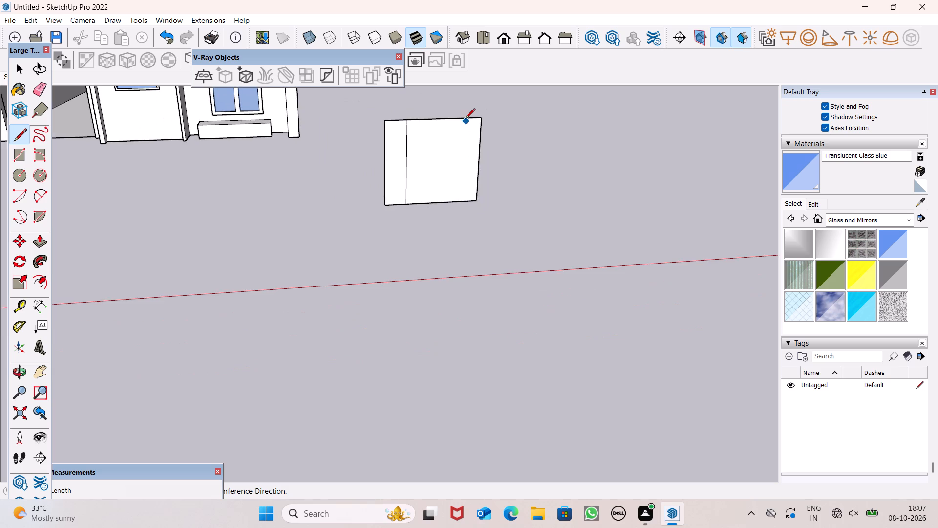
scroll(465, 119, "up", 8)
left_click(459, 119)
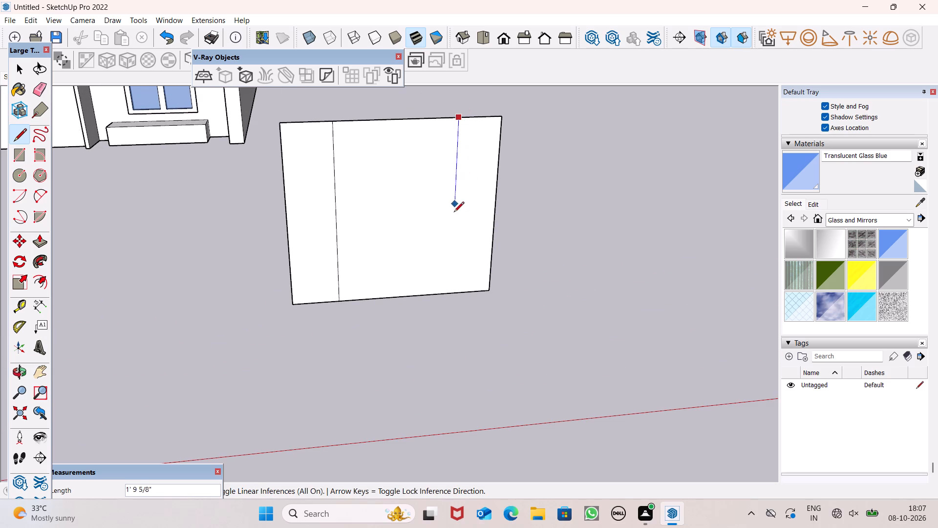
left_click(457, 290)
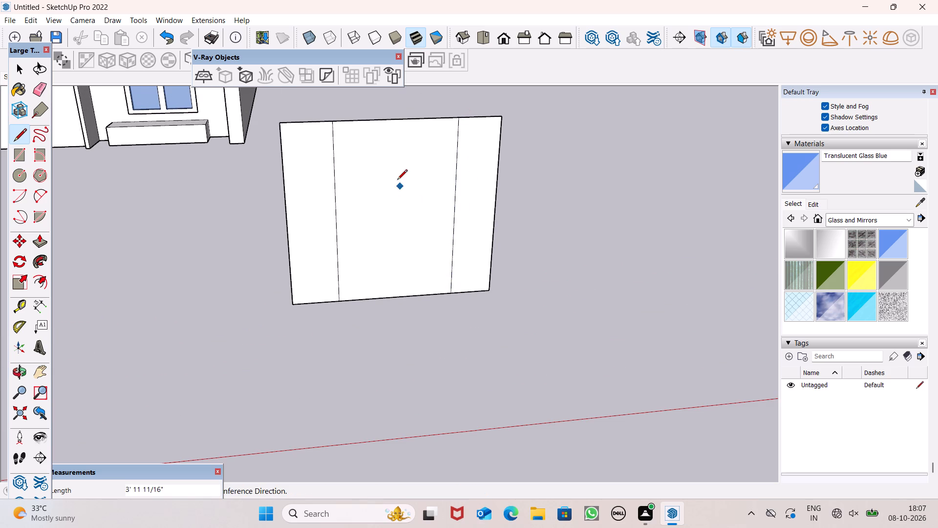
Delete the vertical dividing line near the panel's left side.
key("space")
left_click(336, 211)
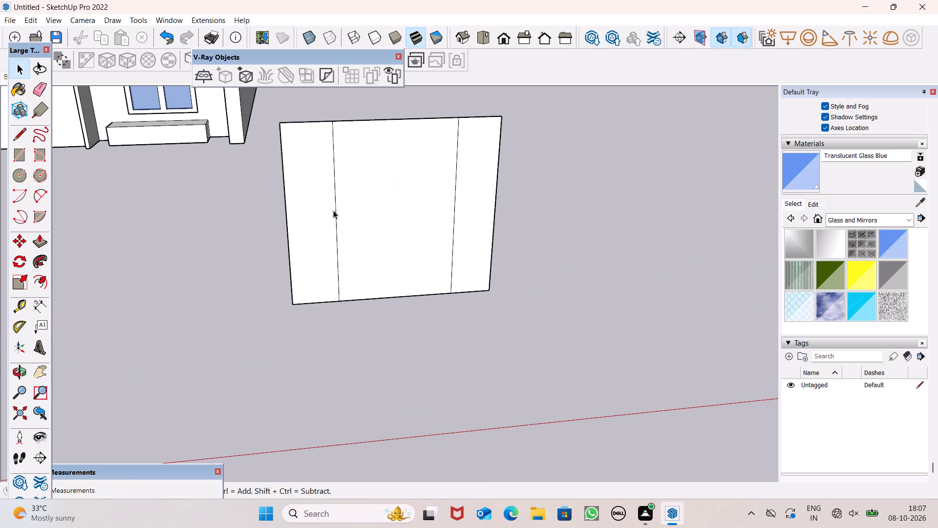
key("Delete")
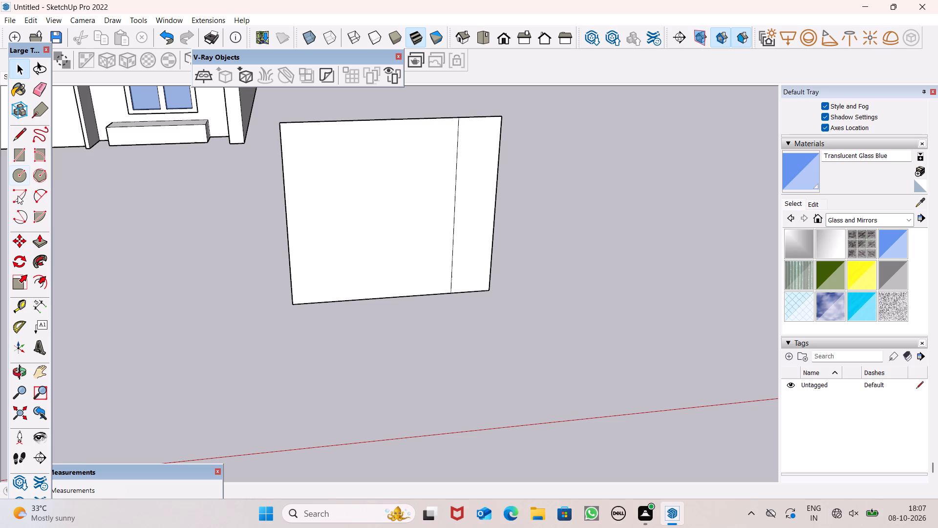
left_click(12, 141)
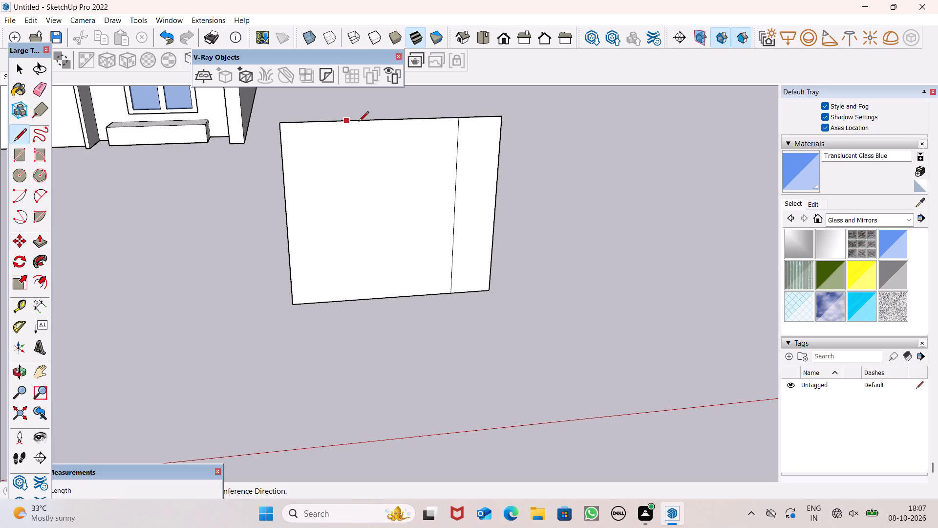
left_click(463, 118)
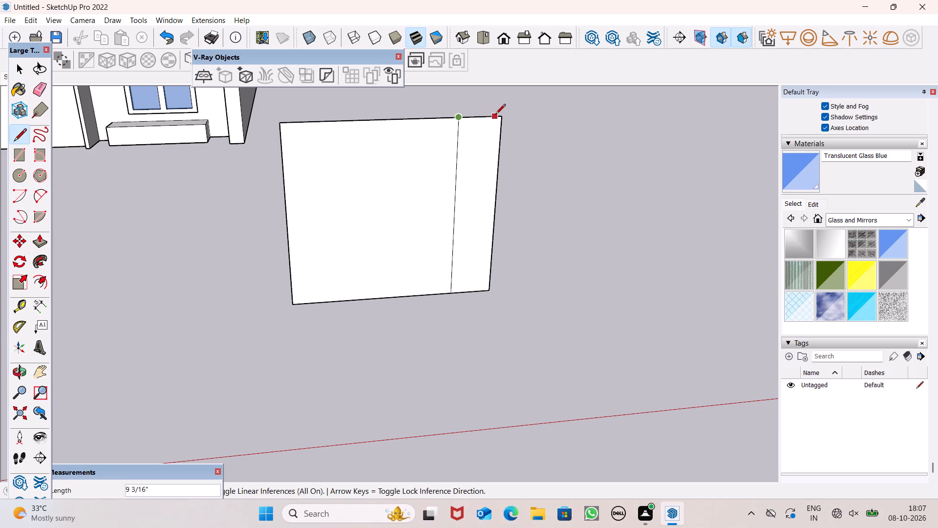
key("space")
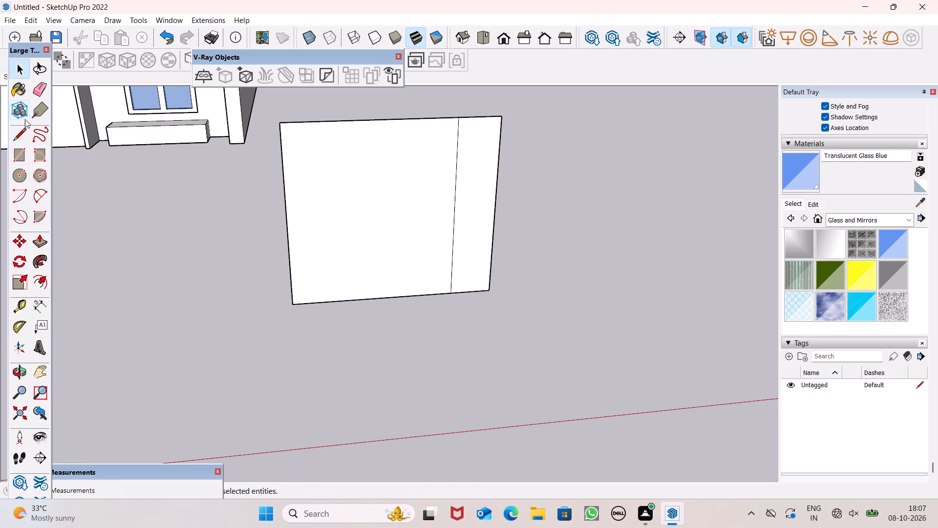
Draw a vertical line from the panel's upper edge to its lower edge, starting 11" from the upper left corner.
left_click(22, 136)
left_click(277, 125)
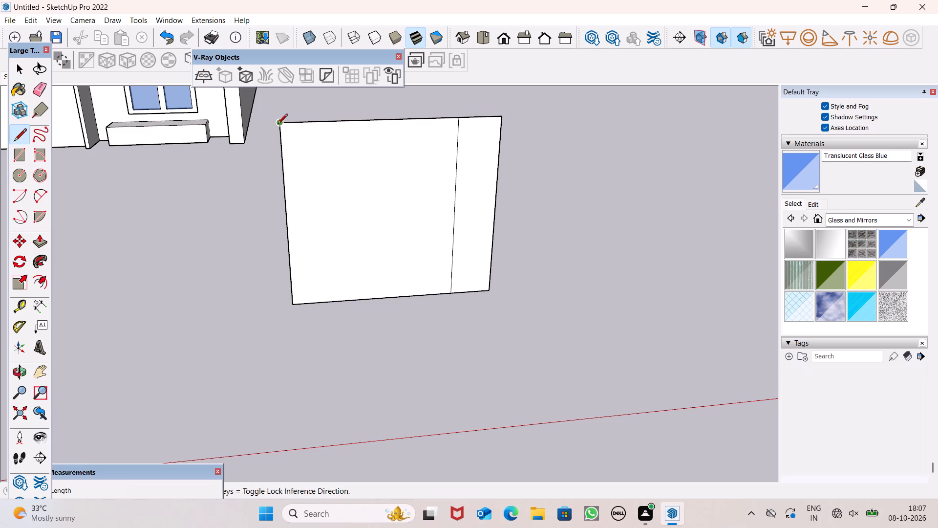
type("11")
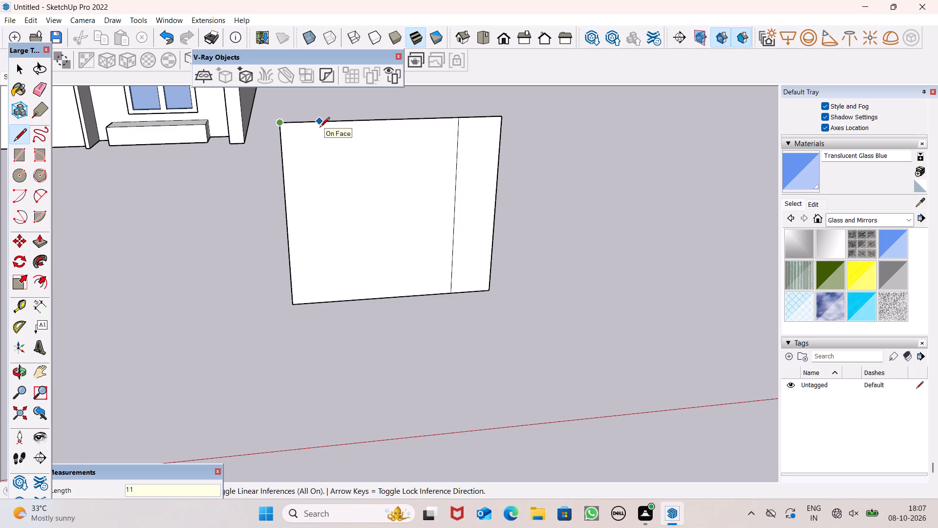
key("apostrophe")
key("BackSpace")
key("shift+quotedbl")
key("Return")
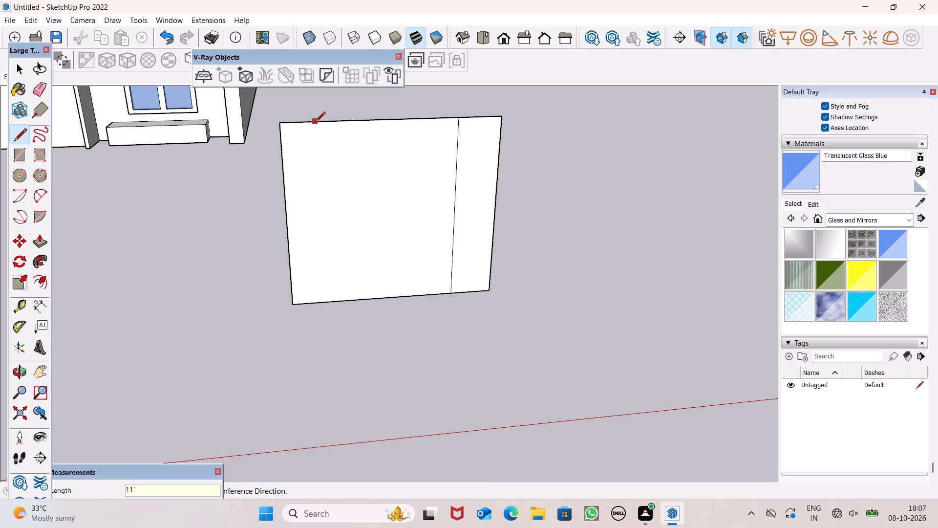
left_click(327, 123)
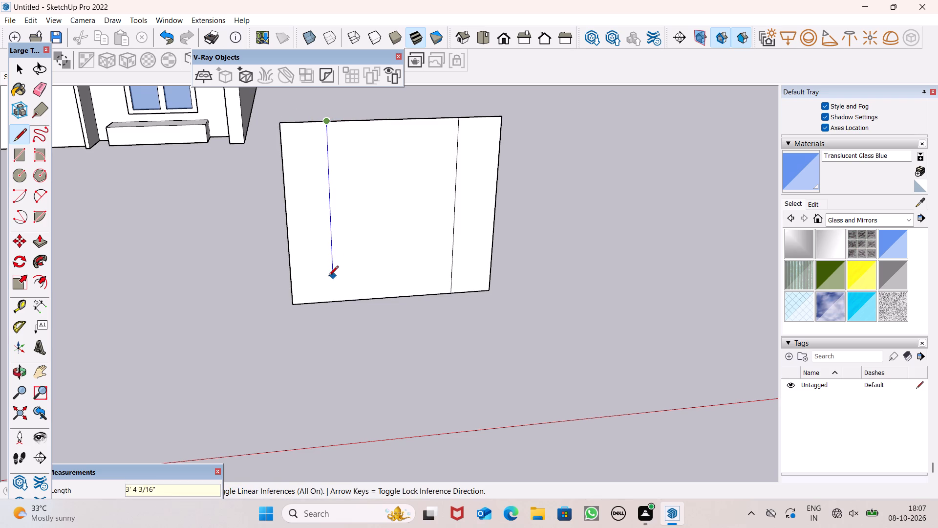
left_click_drag(330, 300, 332, 294)
key("space")
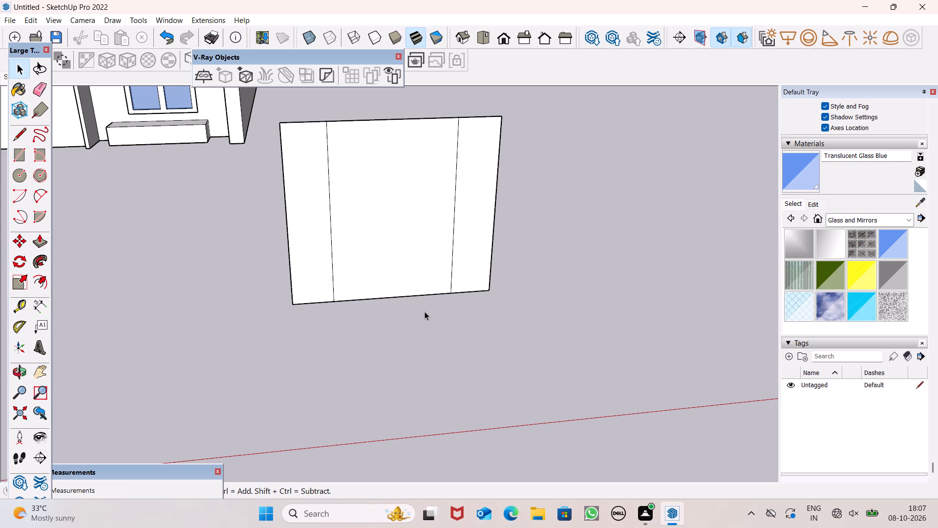
Draw a second vertical line about 3' 11 11/16" long just inside the panel's left dividing line.
left_click(18, 135)
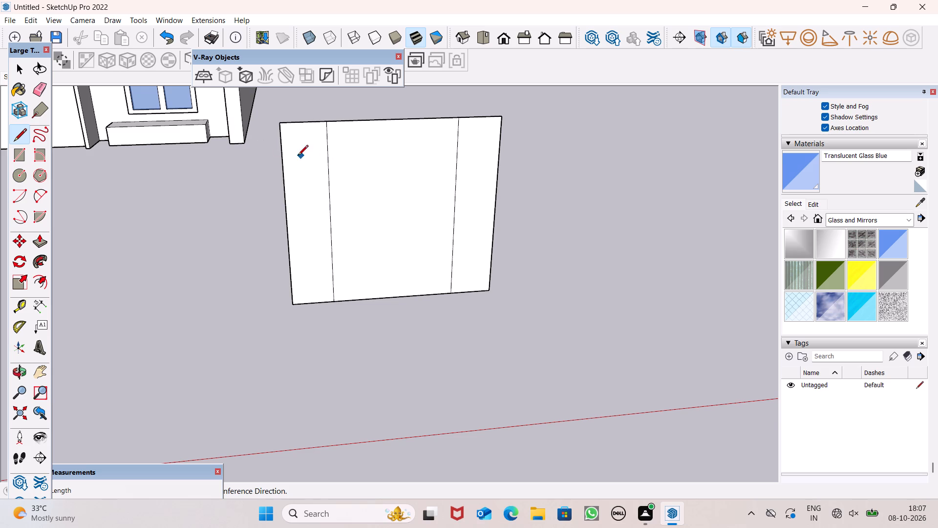
scroll(341, 136, "up", 4)
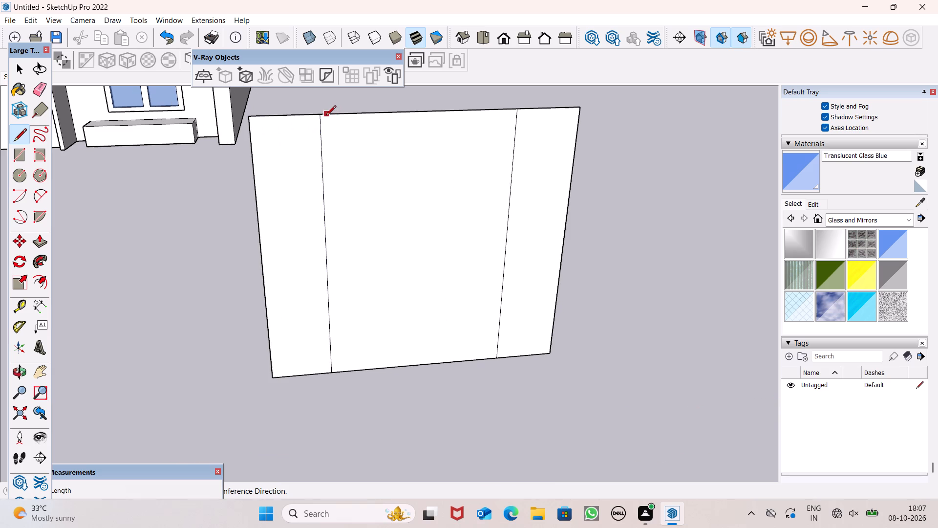
left_click(328, 115)
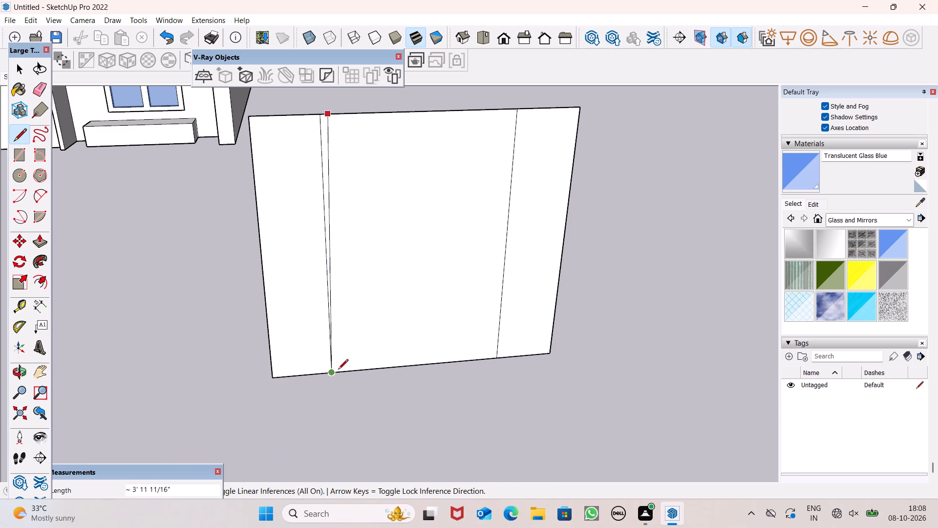
scroll(332, 376, "up", 1)
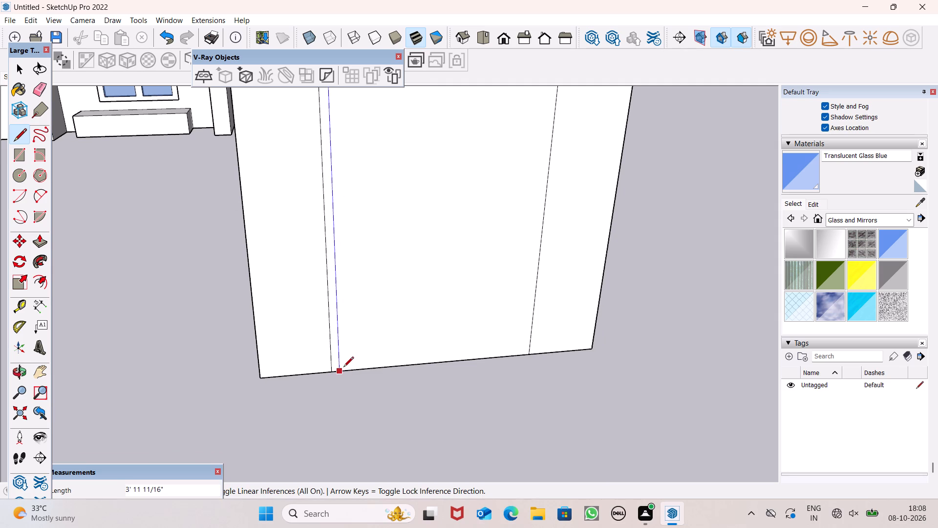
left_click(343, 367)
scroll(251, 306, "down", 4)
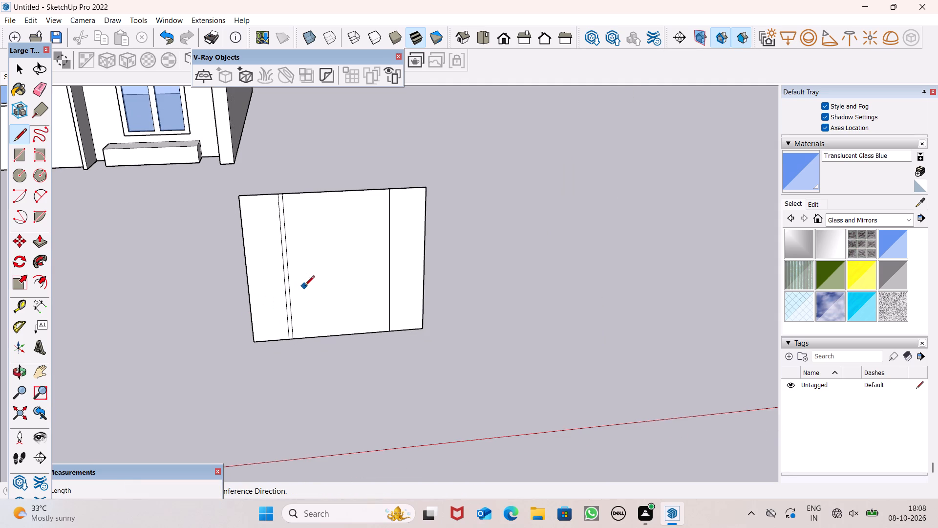
key("space")
Move the inner line of the panel's left pair slightly closer to the neighbouring dividing line.
scroll(304, 287, "up", 3)
scroll(297, 297, "down", 1)
scroll(292, 302, "up", 10)
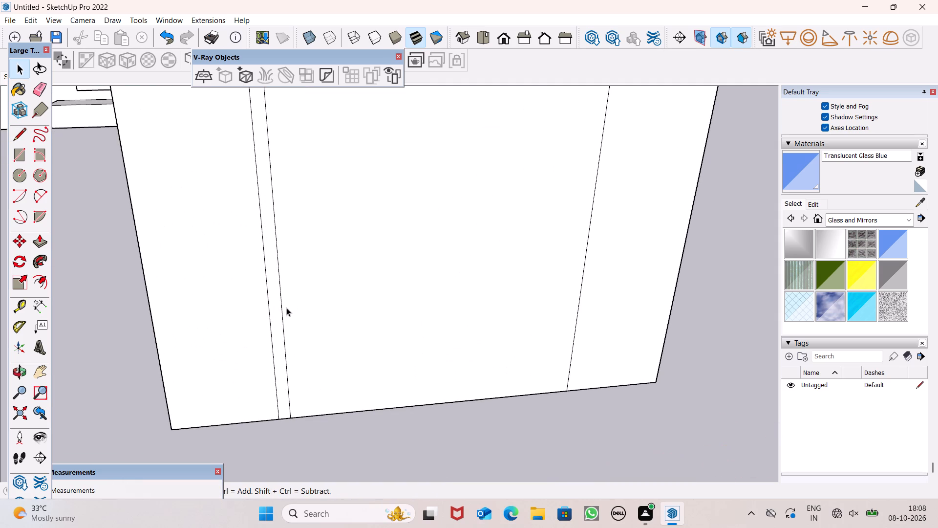
left_click(281, 321)
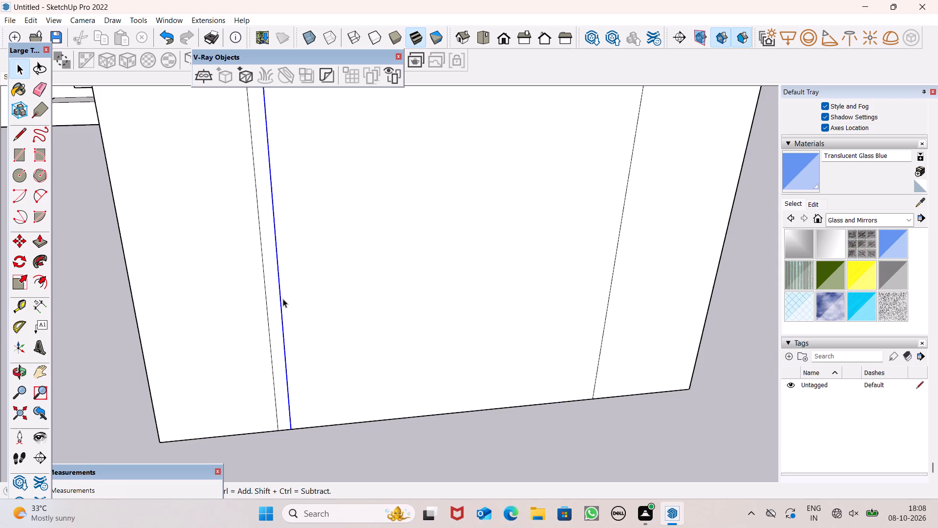
scroll(283, 298, "down", 1)
key("m")
key("Return")
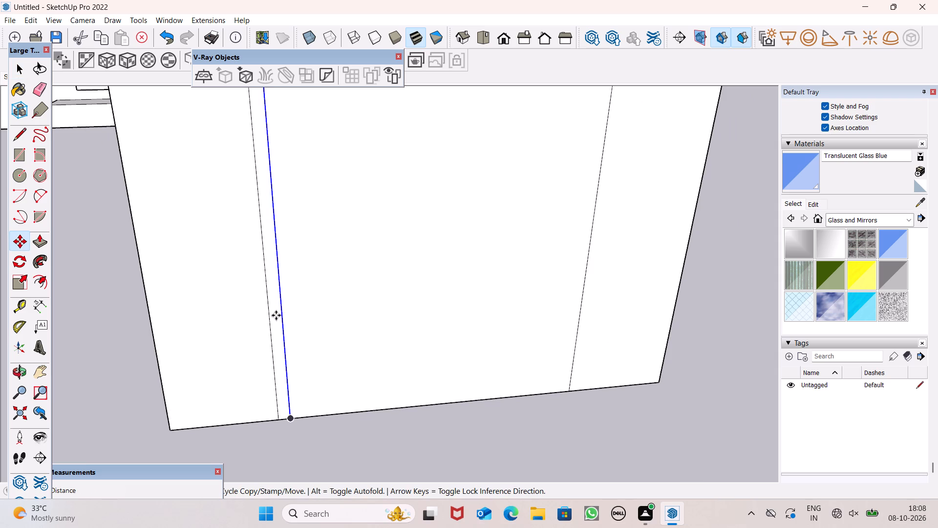
scroll(291, 282, "up", 7)
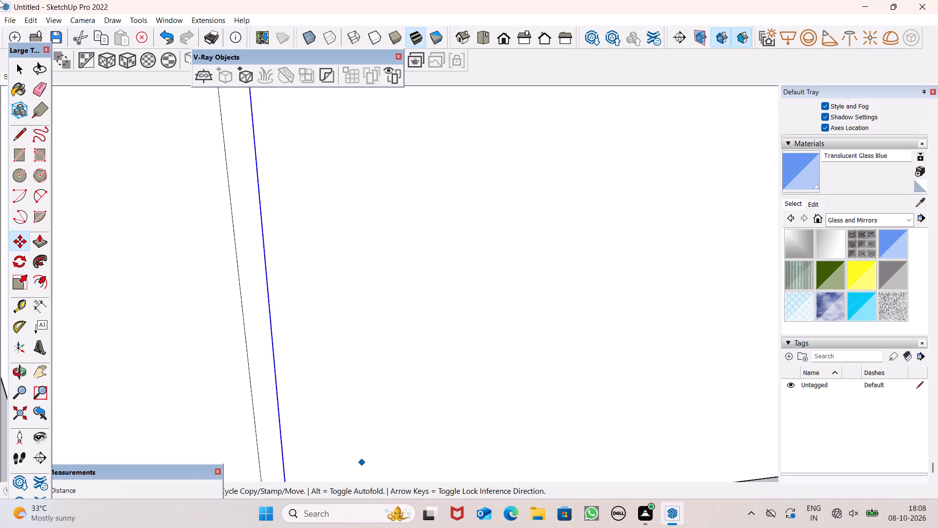
scroll(277, 242, "up", 2)
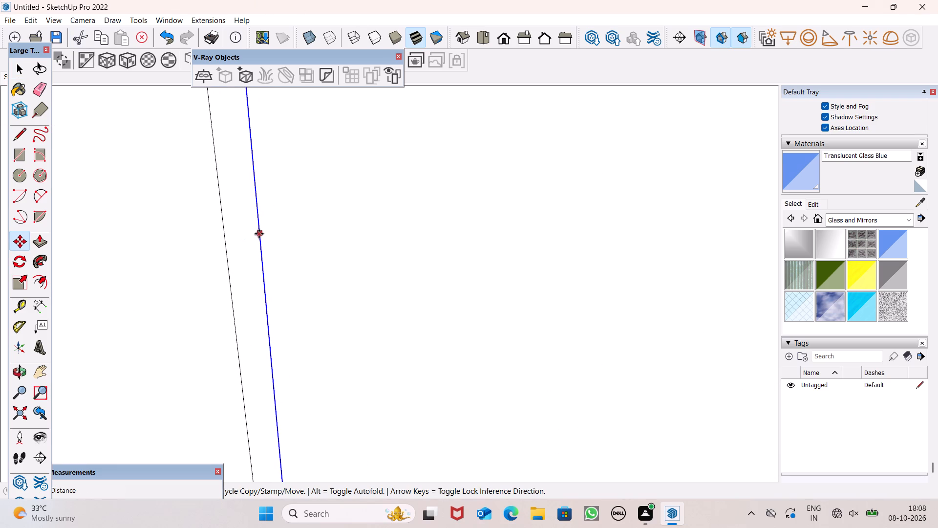
left_click_drag(259, 233, 251, 236)
key("space")
key("space")
scroll(295, 225, "down", 2)
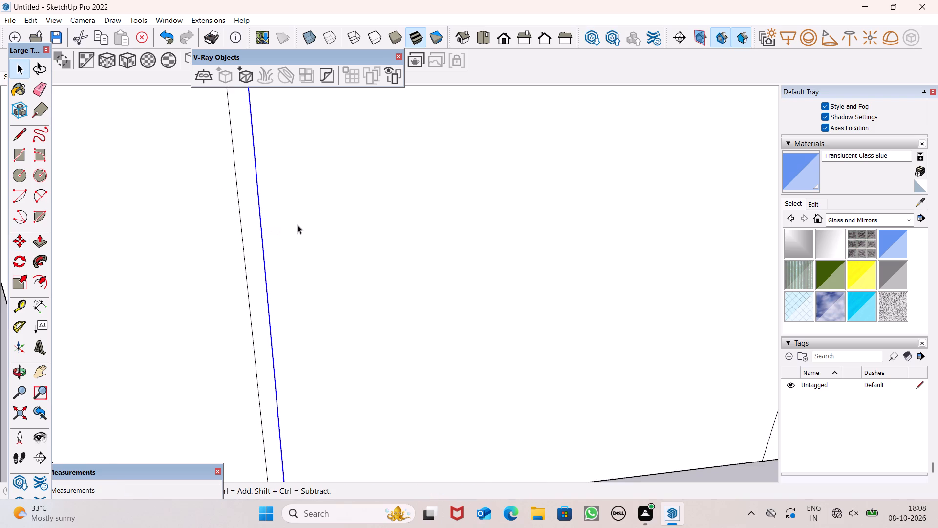
scroll(298, 225, "down", 4)
scroll(344, 217, "up", 1)
scroll(355, 208, "down", 11)
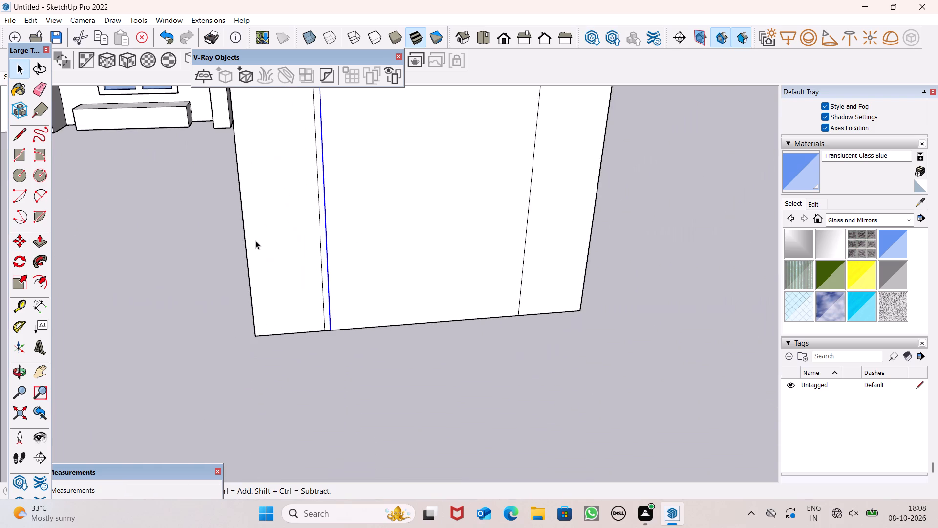
left_click(206, 224)
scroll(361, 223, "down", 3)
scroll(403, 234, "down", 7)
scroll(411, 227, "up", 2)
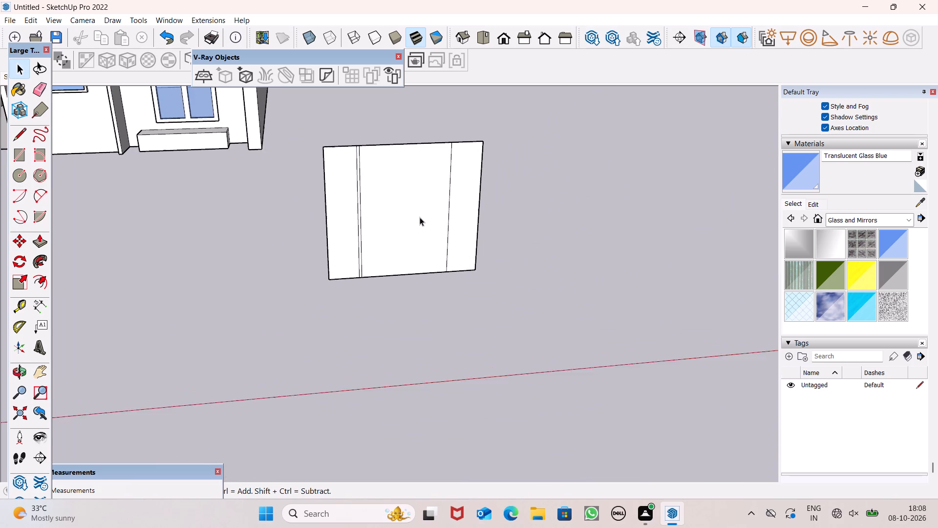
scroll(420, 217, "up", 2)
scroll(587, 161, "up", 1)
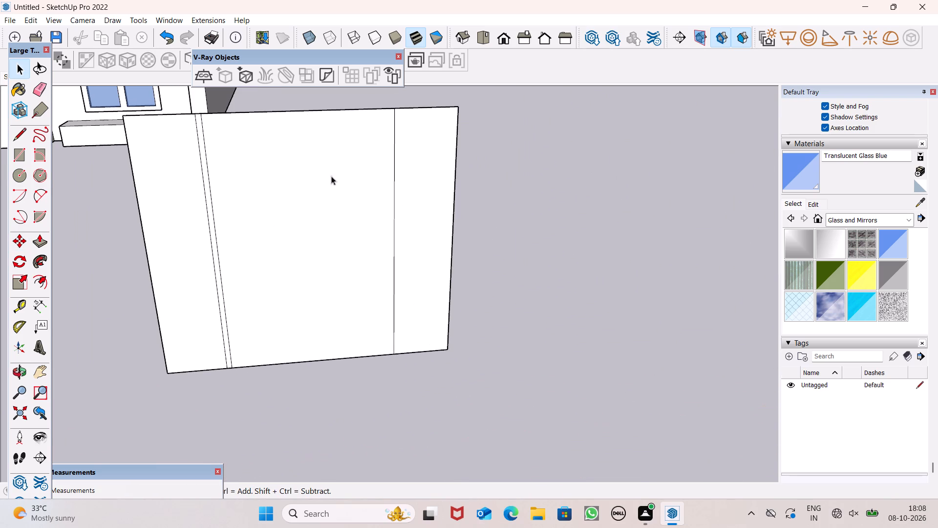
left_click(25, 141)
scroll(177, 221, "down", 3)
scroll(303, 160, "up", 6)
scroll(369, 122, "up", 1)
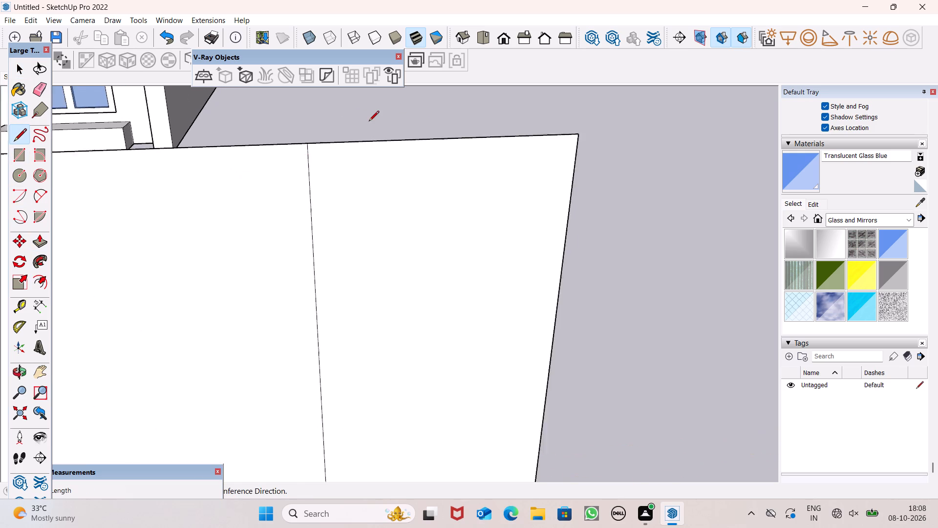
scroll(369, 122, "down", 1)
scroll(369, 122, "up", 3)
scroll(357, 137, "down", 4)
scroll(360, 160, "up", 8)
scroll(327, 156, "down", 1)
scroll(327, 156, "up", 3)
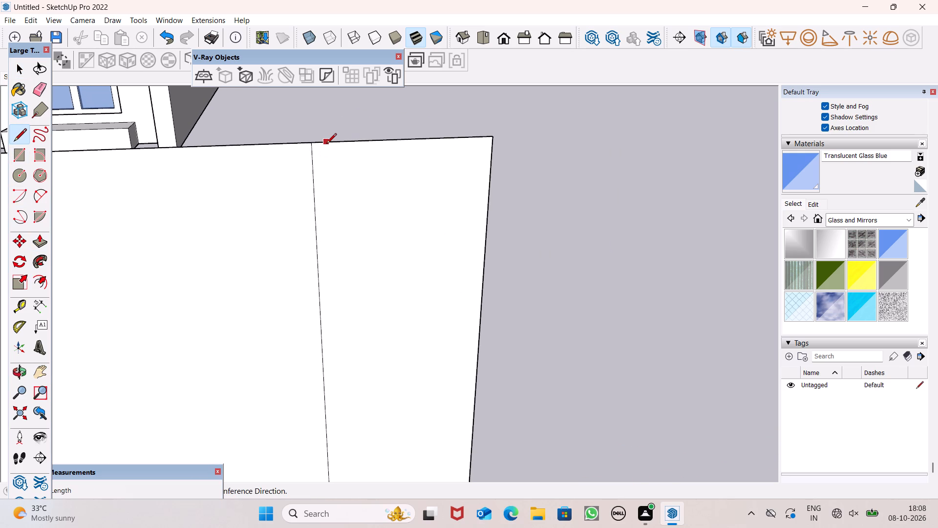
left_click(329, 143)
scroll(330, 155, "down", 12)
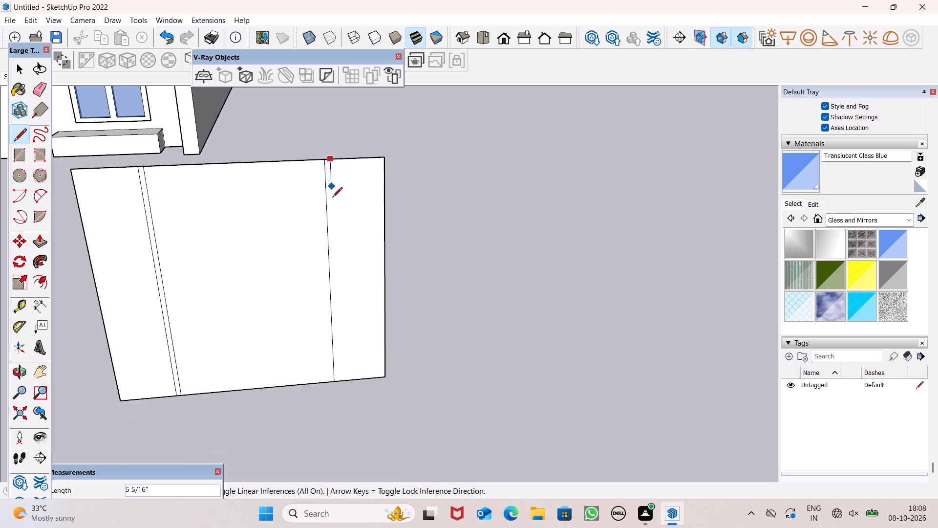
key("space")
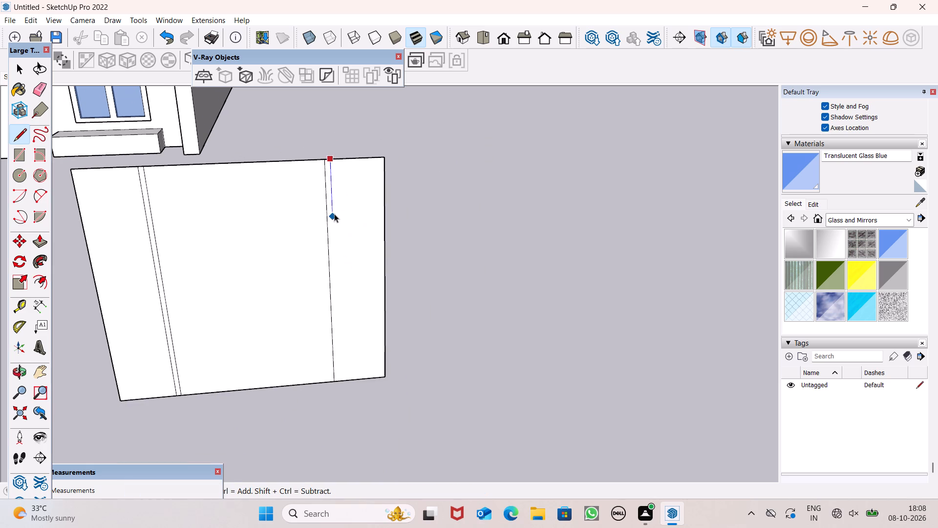
Draw a second vertical line from upper to lower edge just inside the panel's right dividing line.
left_click(21, 138)
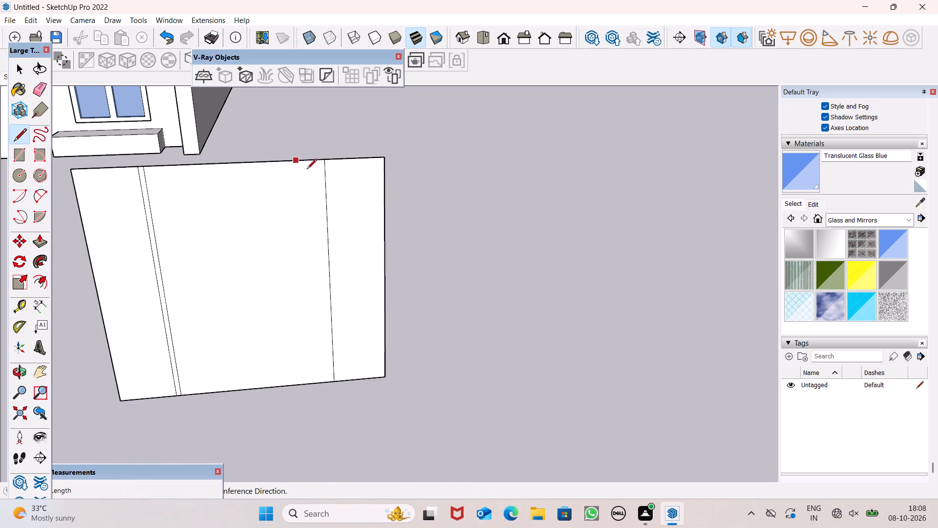
scroll(314, 172, "up", 11)
left_click(326, 148)
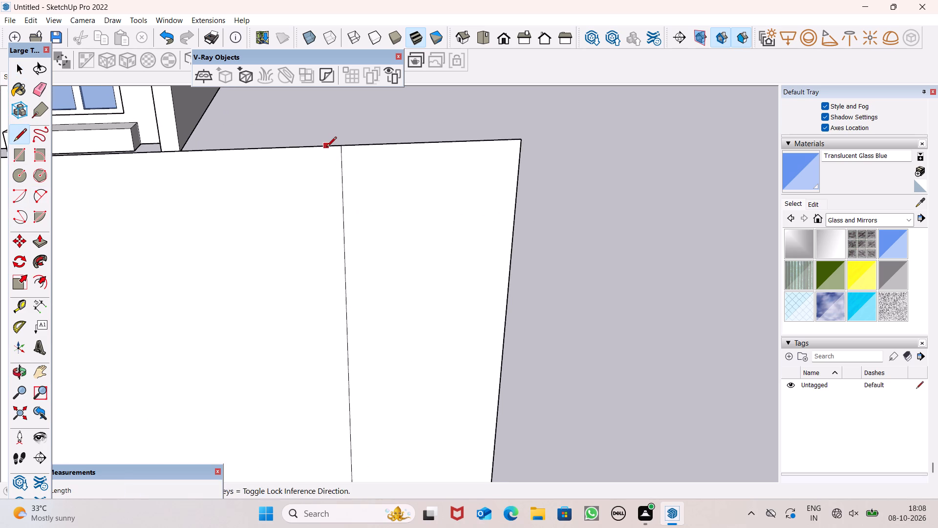
scroll(323, 194, "down", 12)
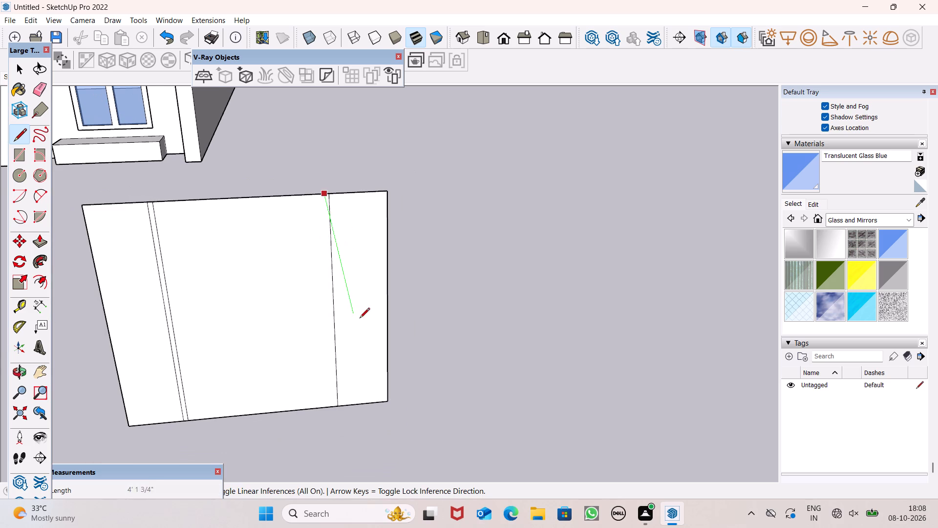
scroll(328, 417, "up", 6)
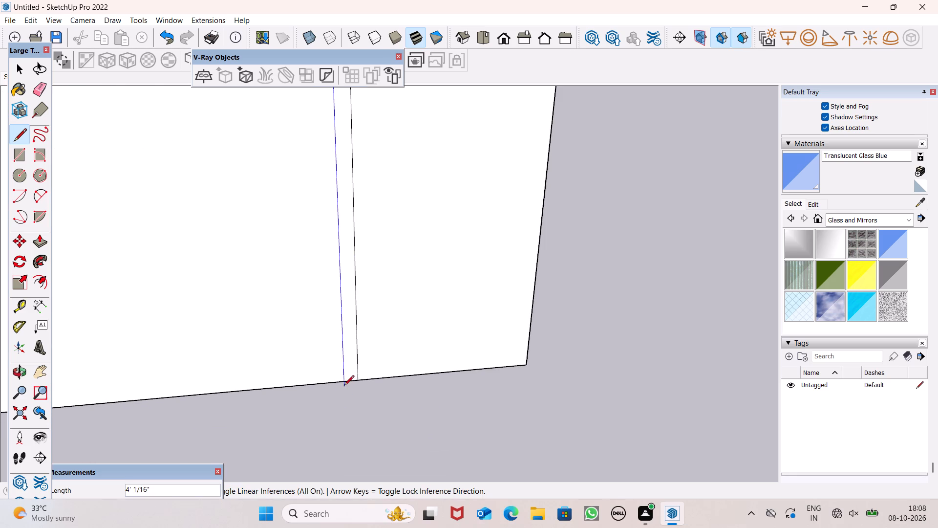
left_click(346, 381)
key("space")
Draw a horizontal line 11" long across the panel's left strip, about a quarter of the way down.
scroll(376, 395, "down", 9)
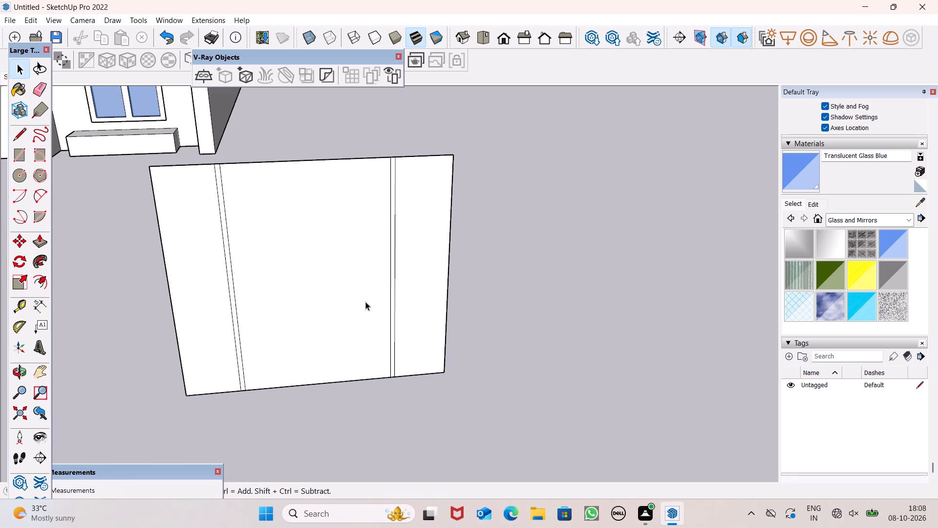
scroll(86, 268, "up", 2)
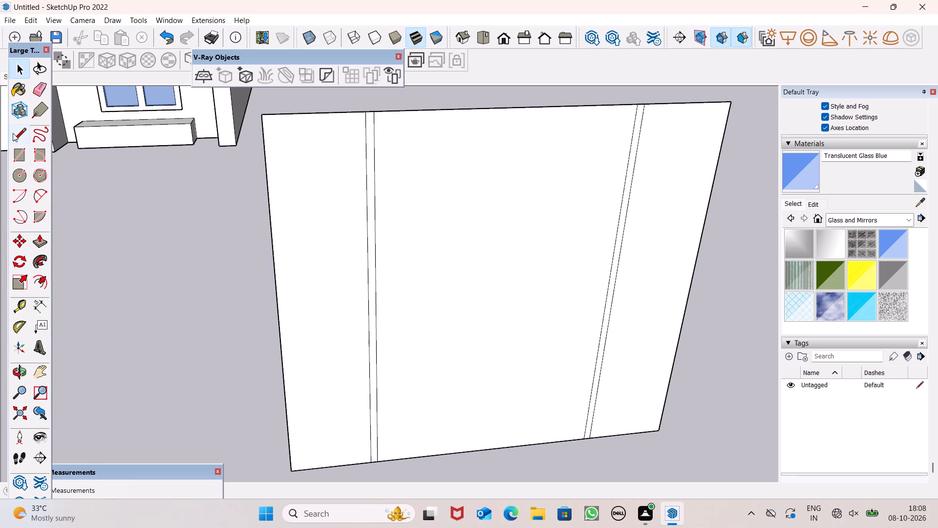
left_click(20, 138)
scroll(206, 188, "down", 3)
scroll(241, 198, "up", 8)
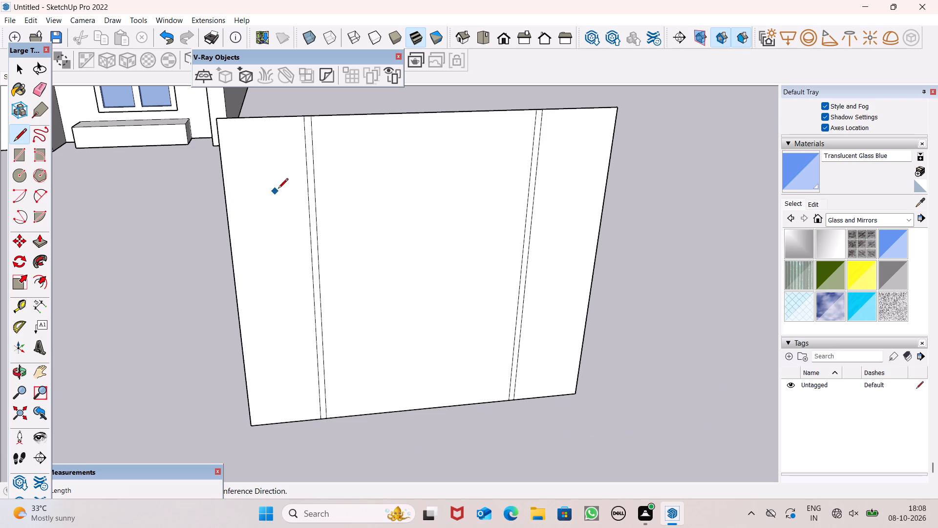
left_click(305, 184)
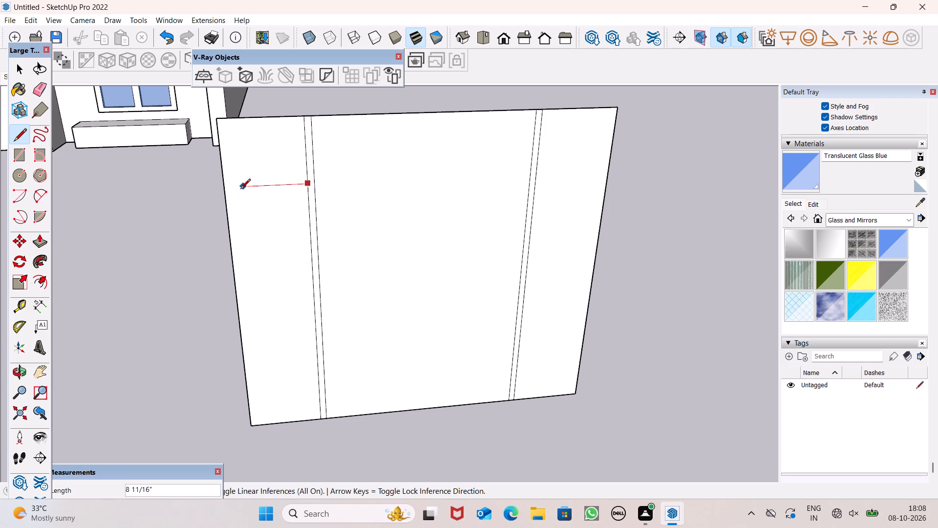
left_click(226, 193)
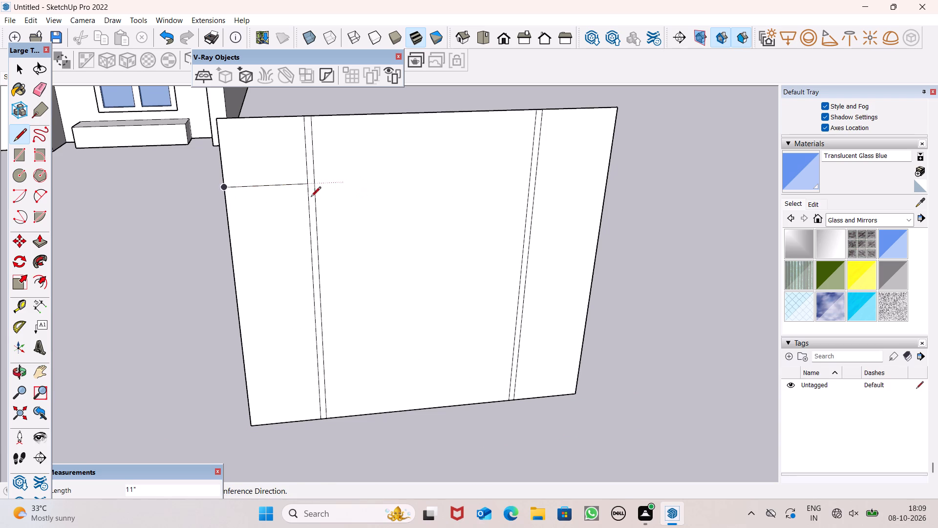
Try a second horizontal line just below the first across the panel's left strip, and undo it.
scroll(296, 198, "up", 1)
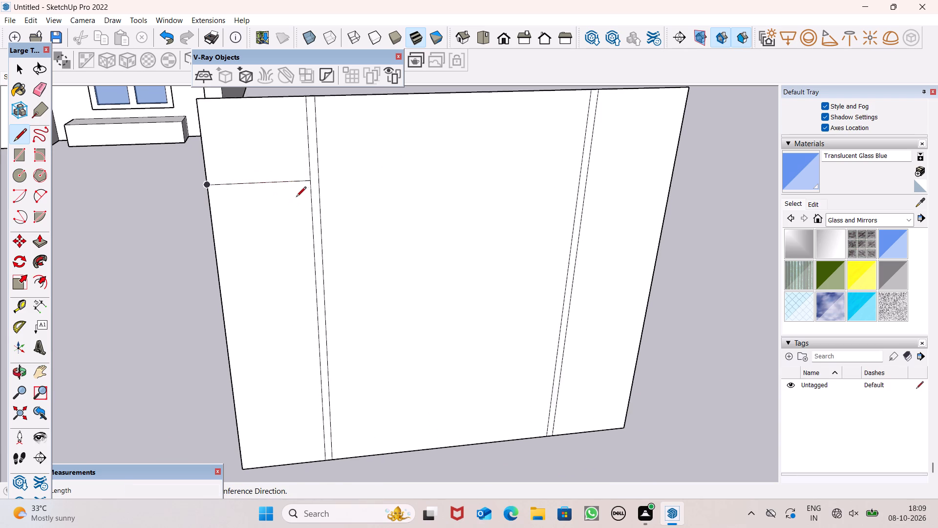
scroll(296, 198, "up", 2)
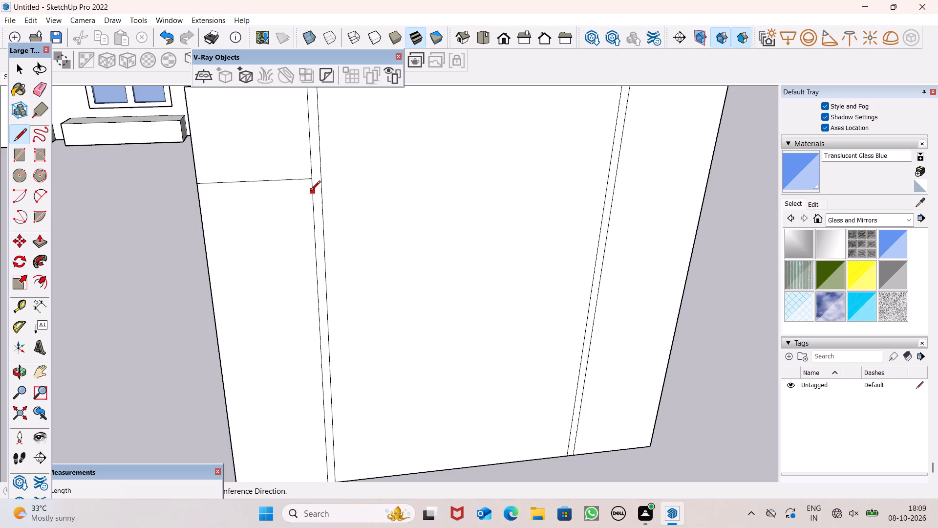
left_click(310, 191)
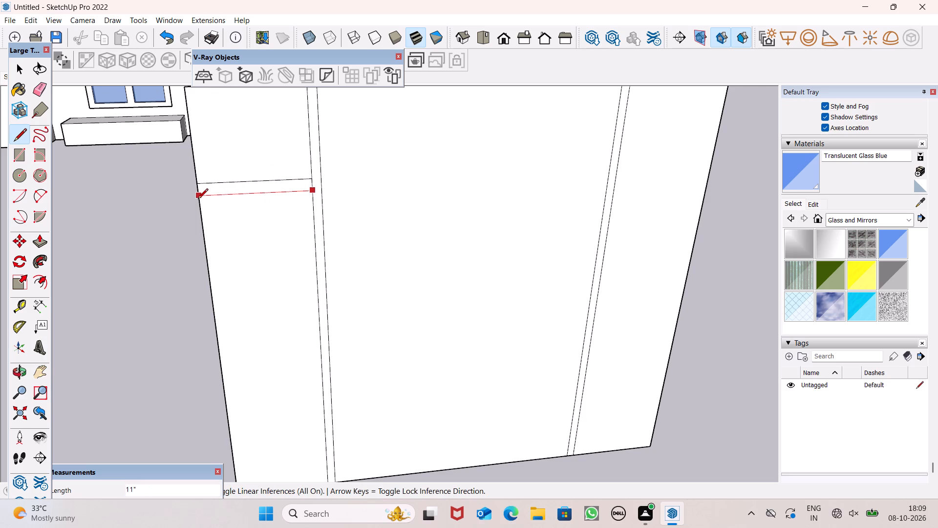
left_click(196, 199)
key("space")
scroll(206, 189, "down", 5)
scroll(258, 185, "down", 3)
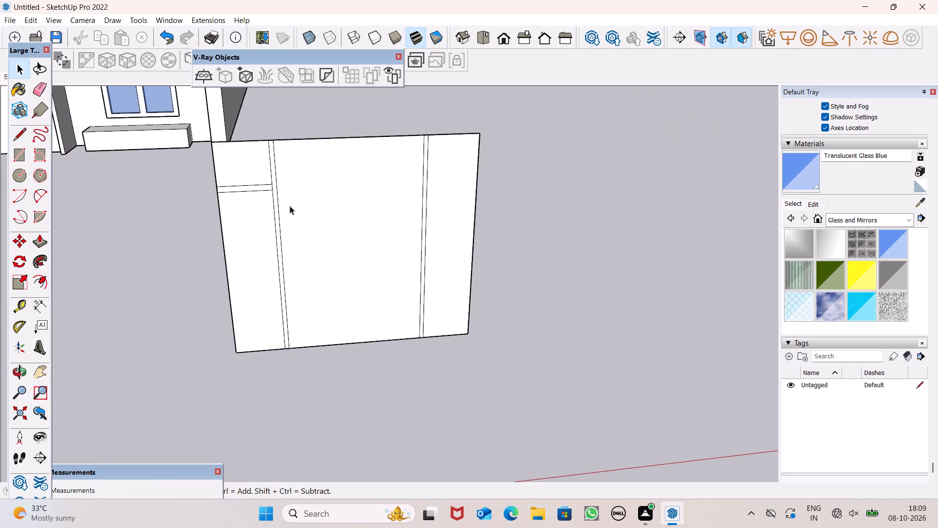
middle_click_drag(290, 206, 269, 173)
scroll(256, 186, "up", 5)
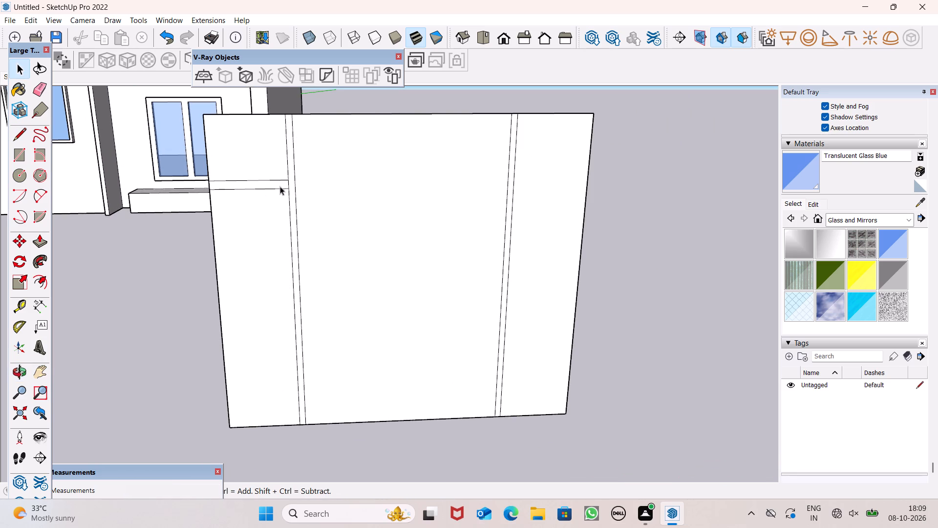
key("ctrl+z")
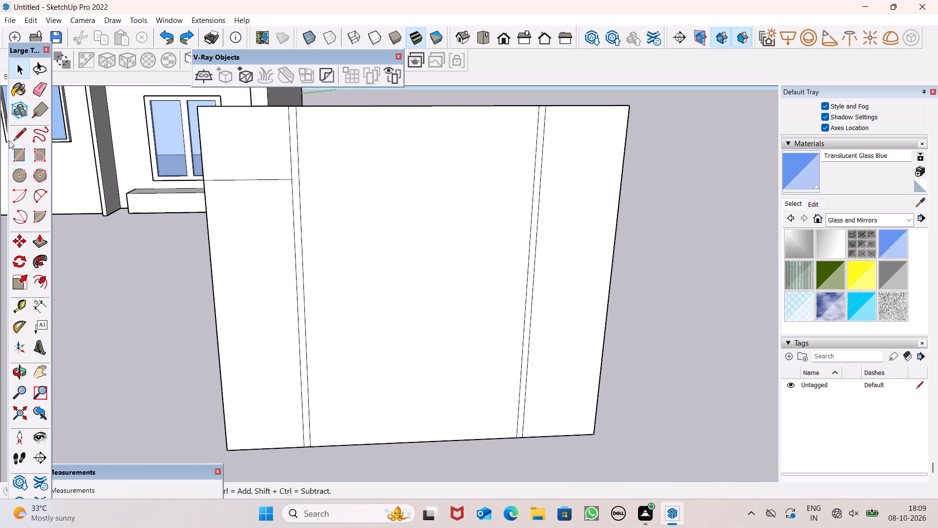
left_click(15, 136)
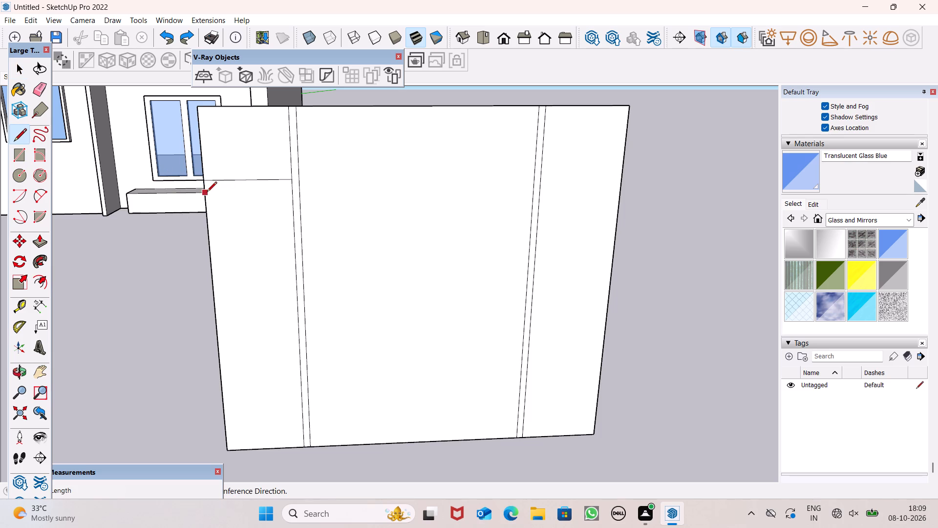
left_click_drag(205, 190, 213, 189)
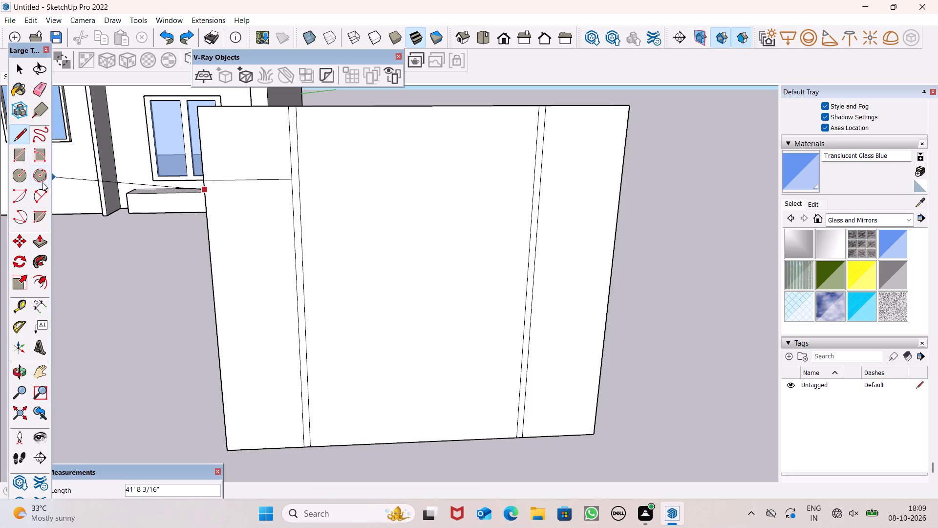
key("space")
Draw a second horizontal line just below the first, from the panel's left edge to the left vertical pair.
left_click_drag(13, 136, 17, 136)
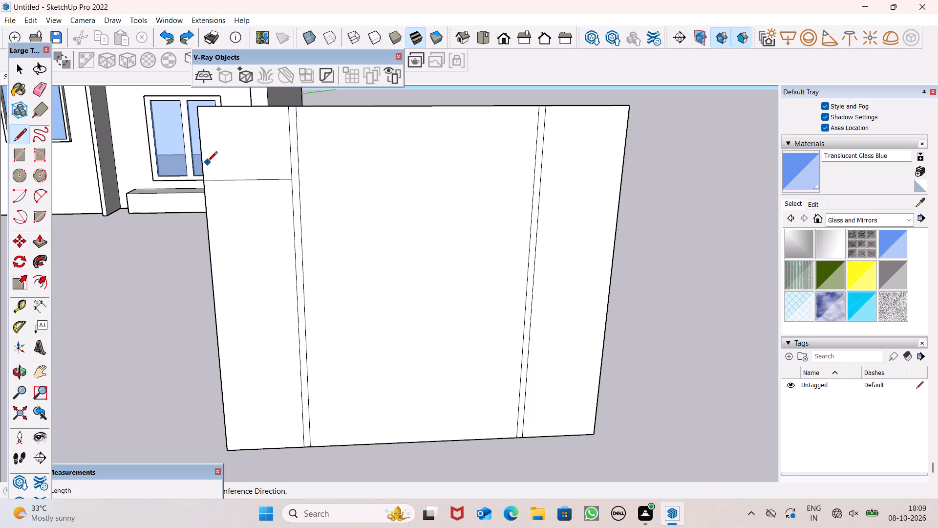
scroll(207, 162, "up", 6)
scroll(206, 208, "up", 9)
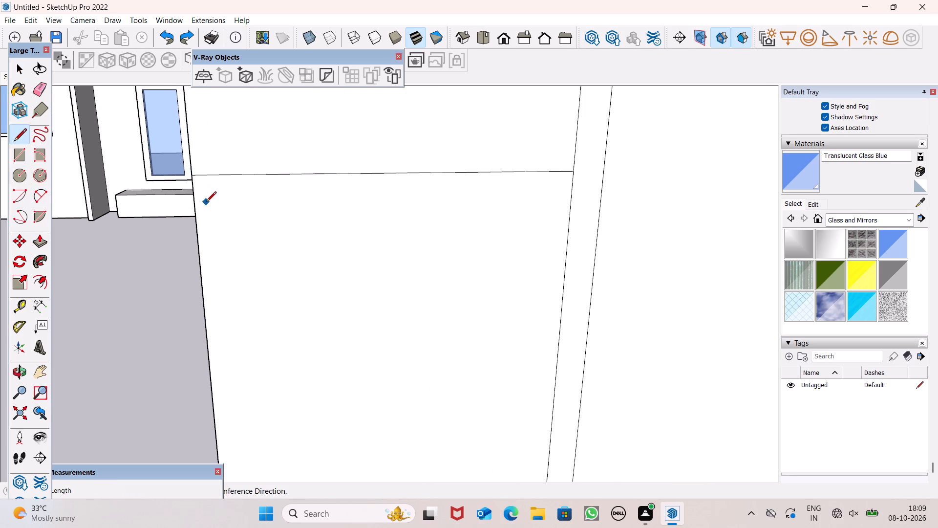
left_click(192, 198)
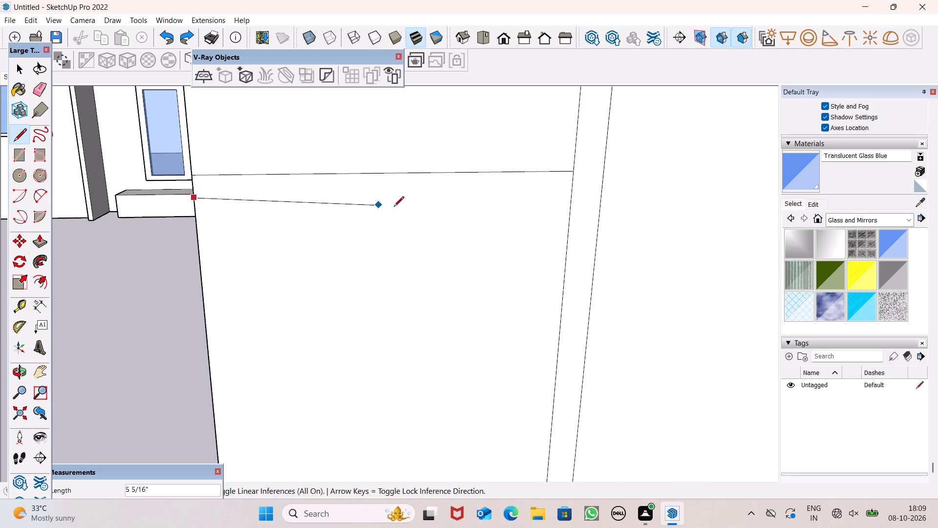
left_click(571, 194)
key("space")
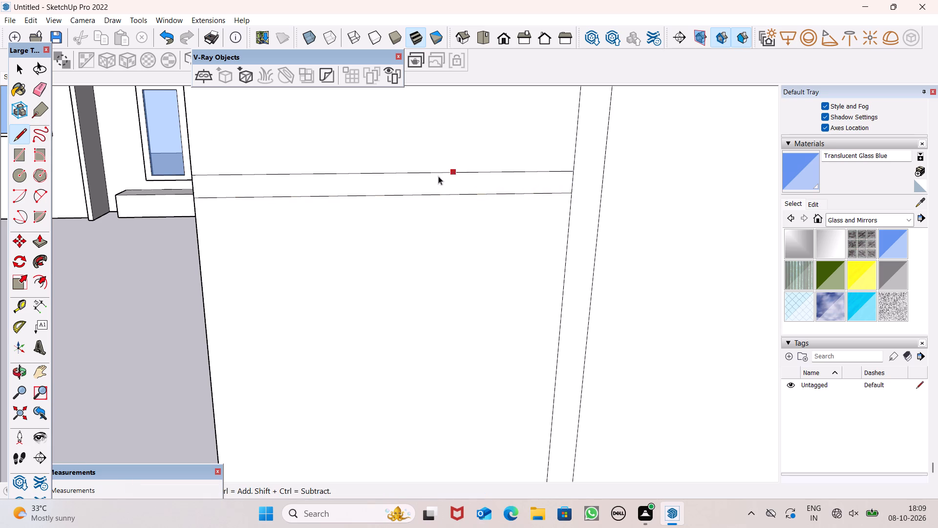
Copy the narrow horizontal band straight down the left strip three times, at successive spacings of about 9 7/16", 9 5/8" and 9 1/2".
scroll(410, 180, "down", 15)
scroll(388, 188, "up", 2)
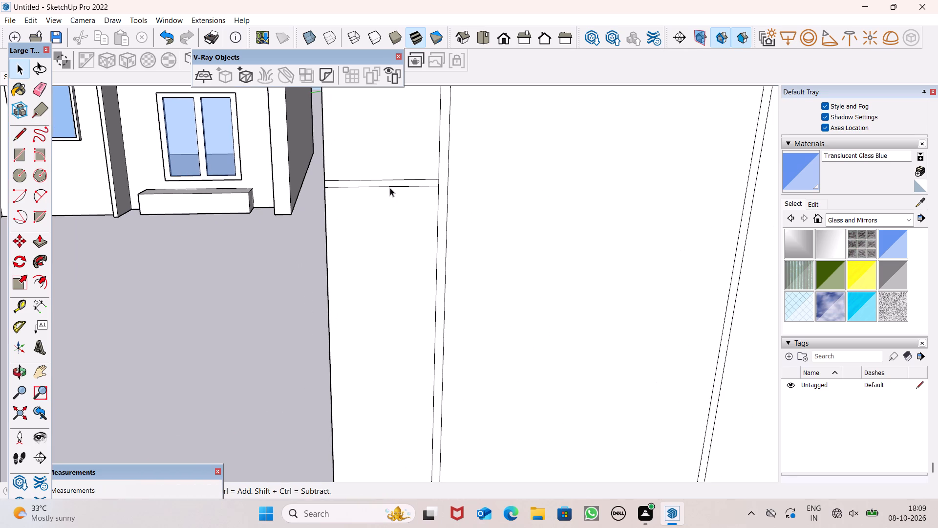
double_click(396, 182)
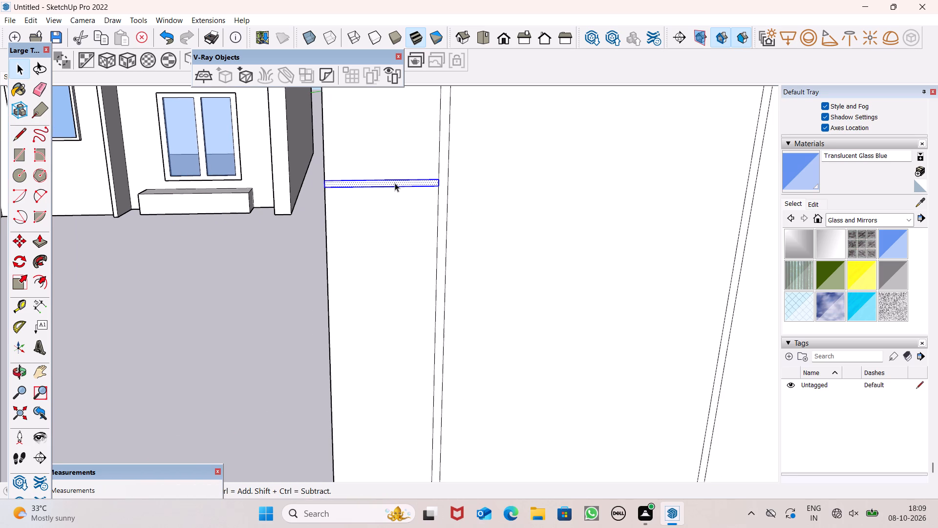
scroll(394, 170, "down", 5)
key("m")
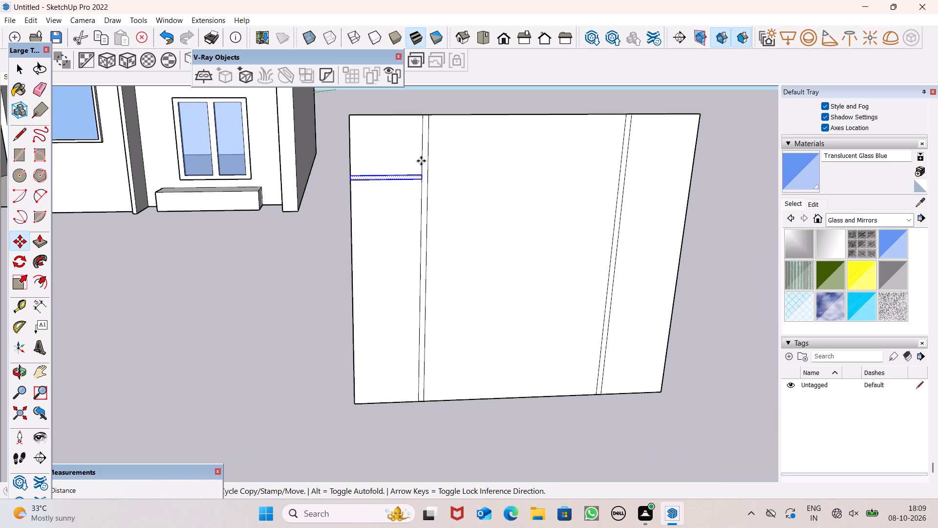
key("Return")
left_click_drag(405, 176, 401, 235)
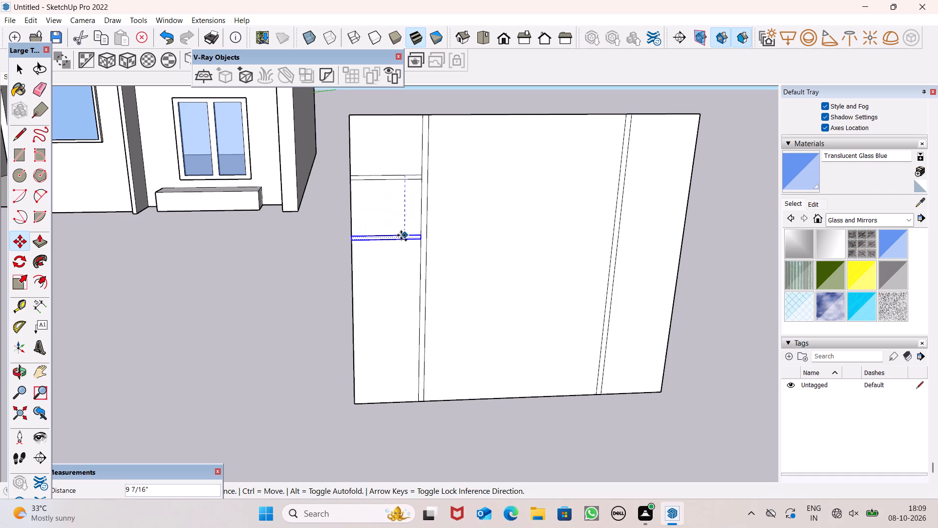
left_click_drag(401, 235, 401, 236)
left_click_drag(401, 237, 401, 290)
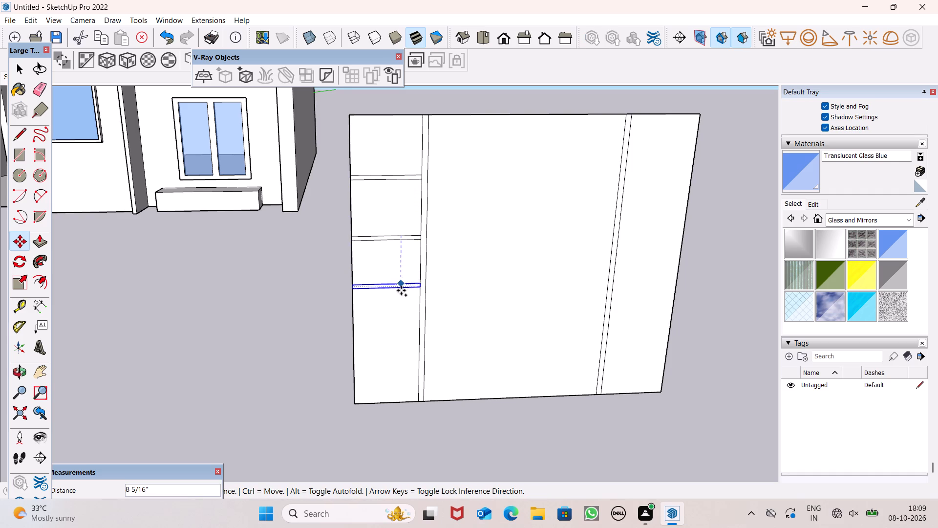
left_click_drag(401, 290, 404, 294)
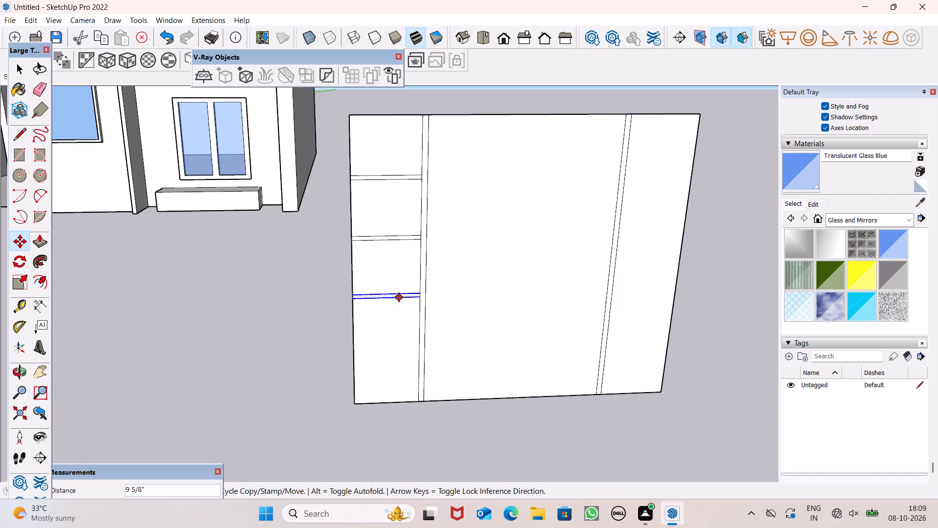
left_click_drag(398, 297, 398, 356)
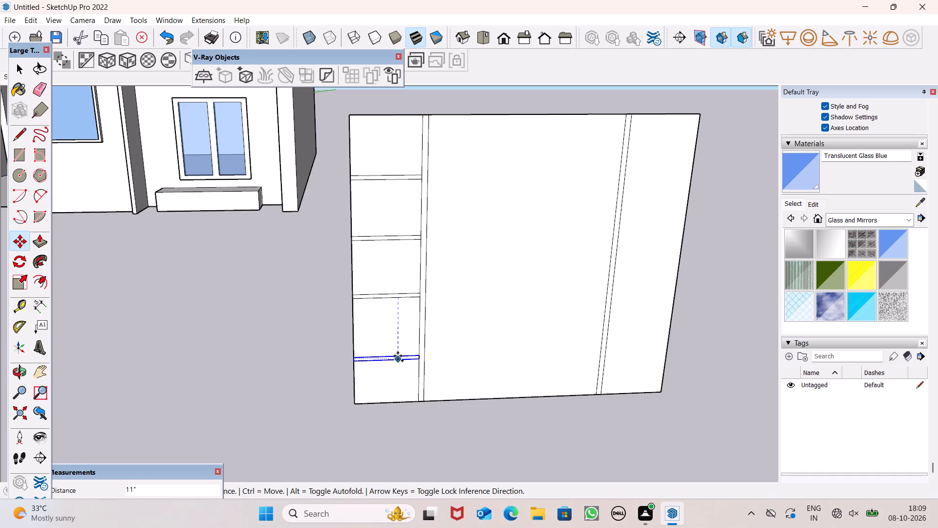
left_click_drag(398, 356, 399, 352)
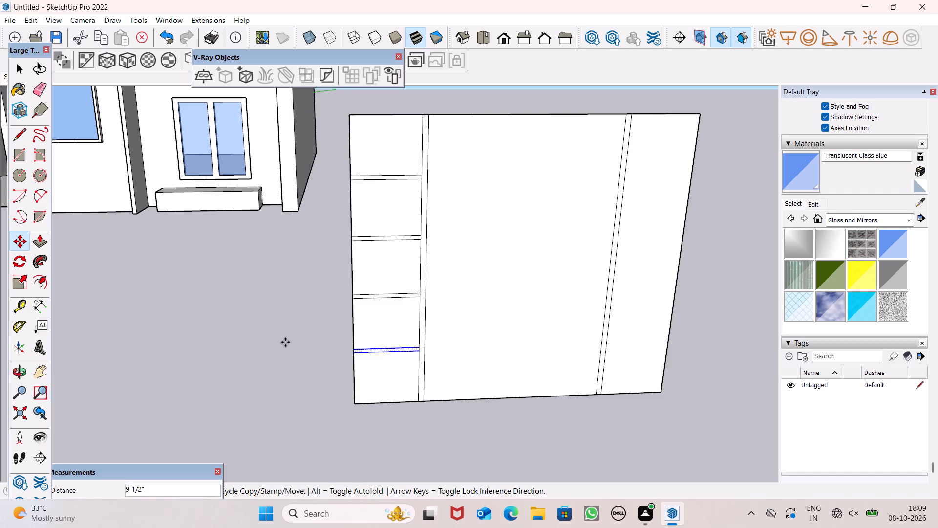
key("space")
left_click(275, 307)
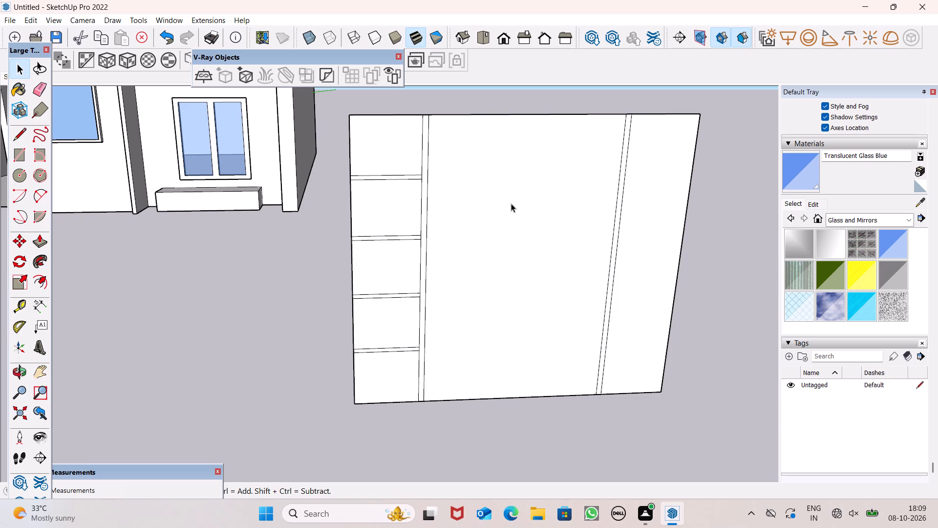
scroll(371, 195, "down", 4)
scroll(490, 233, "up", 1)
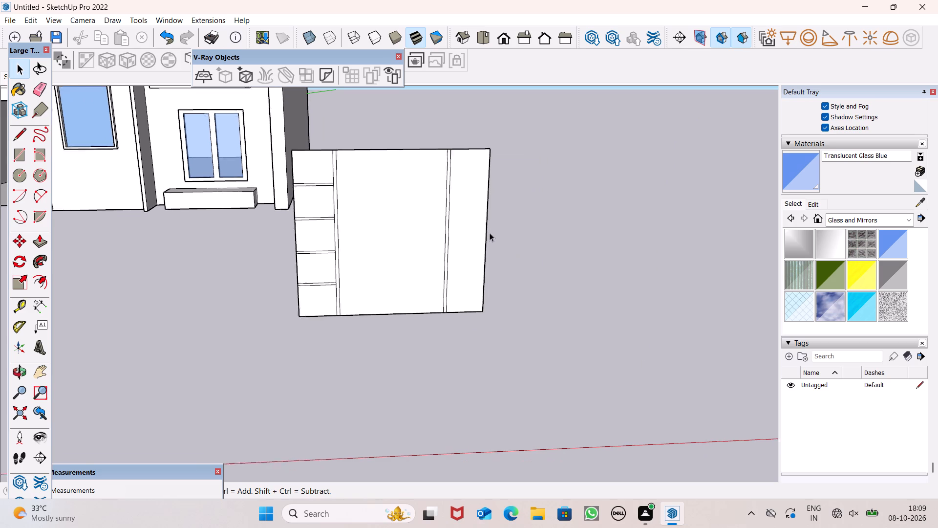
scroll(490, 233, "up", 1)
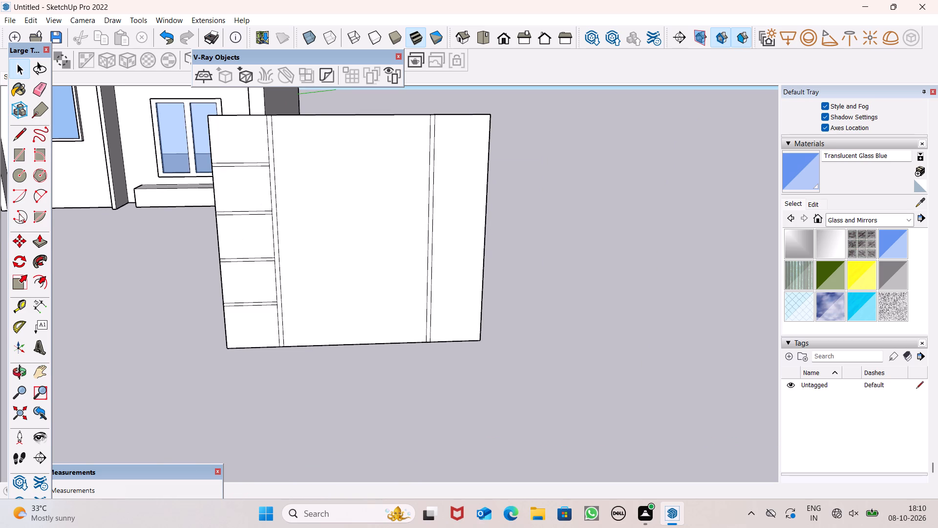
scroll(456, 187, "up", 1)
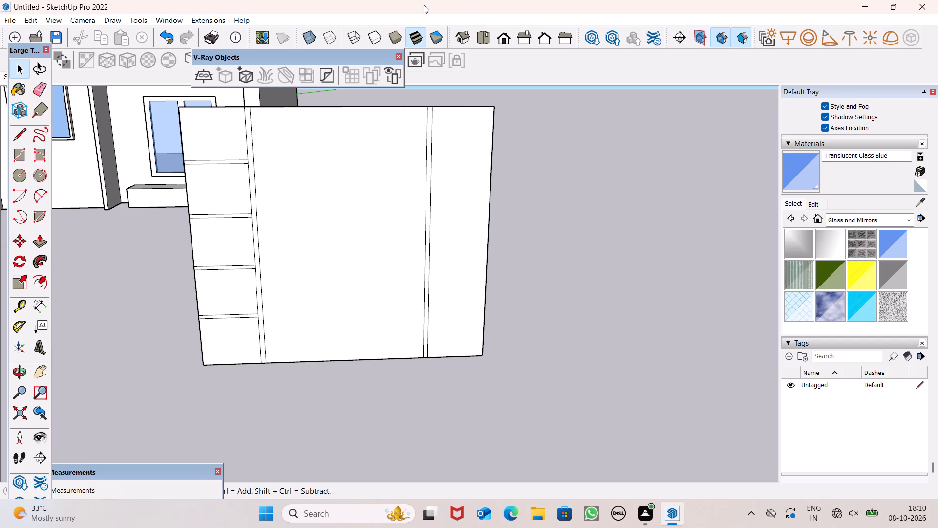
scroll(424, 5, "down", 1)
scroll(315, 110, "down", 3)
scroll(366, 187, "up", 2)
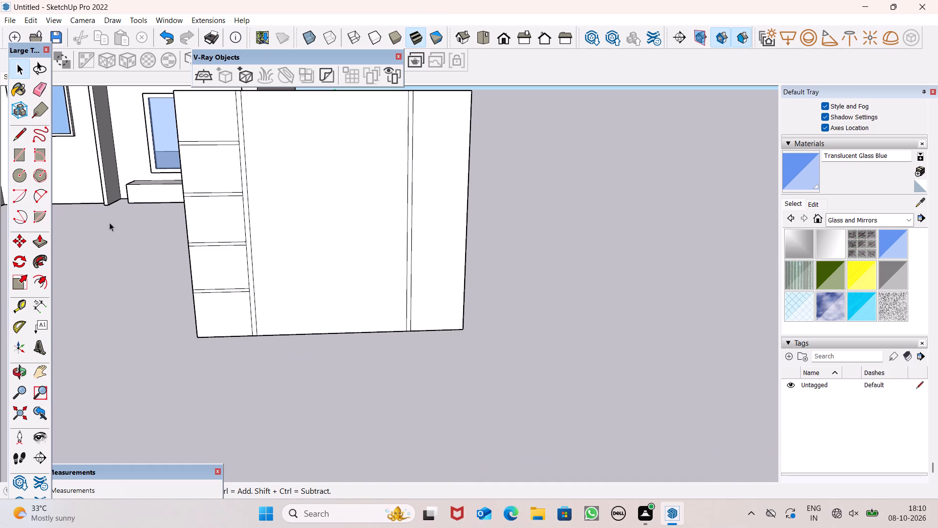
Extend the top band's upper line to the panel's right edge with segments of about 2' 7 1/2" and 11 7/8".
left_click(21, 135)
scroll(316, 144, "up", 1)
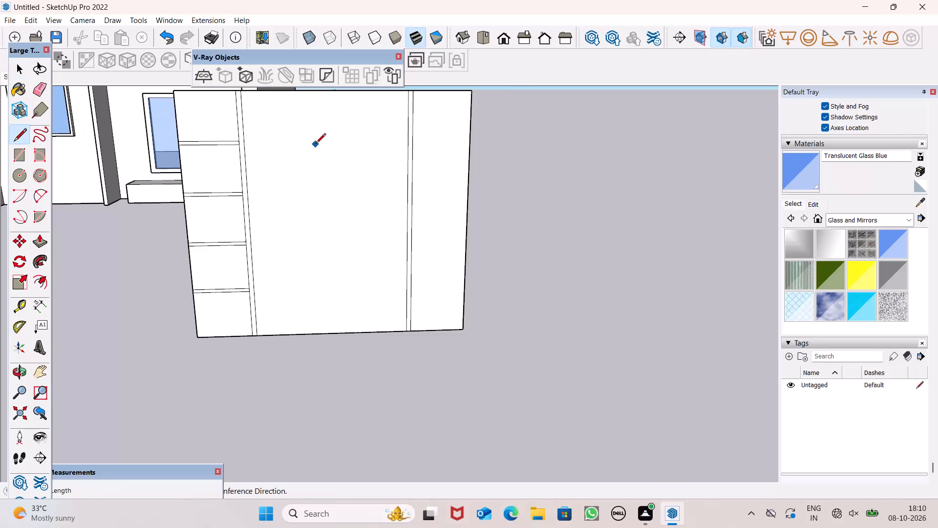
scroll(316, 144, "up", 2)
left_click(208, 142)
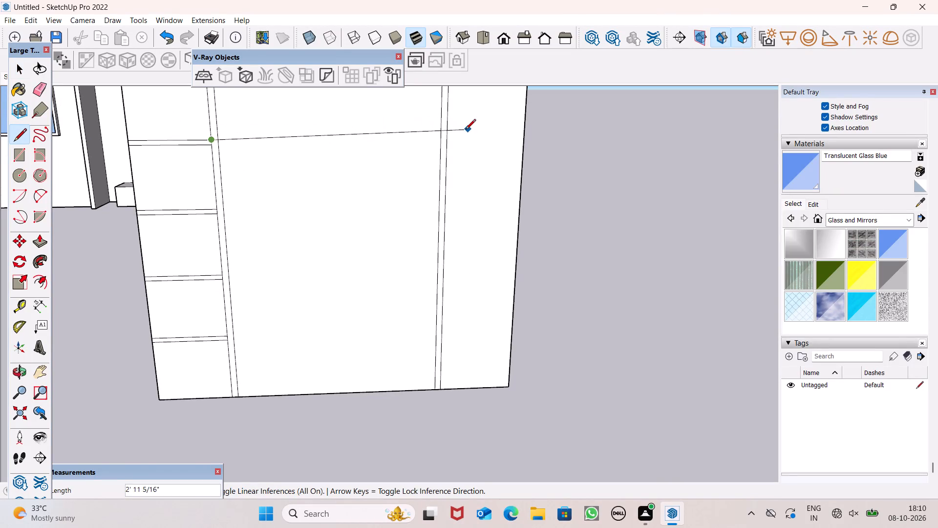
scroll(441, 136, "up", 5)
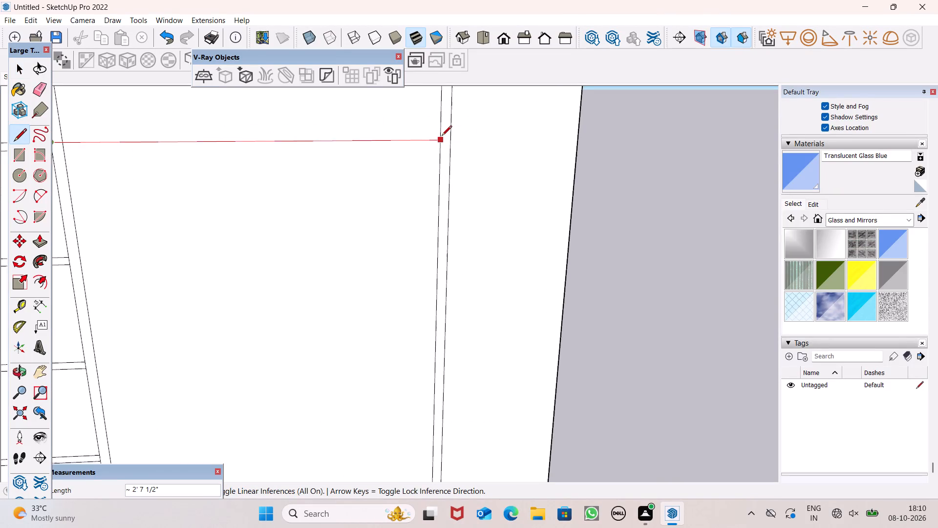
scroll(442, 136, "down", 1)
scroll(442, 136, "up", 1)
left_click(438, 137)
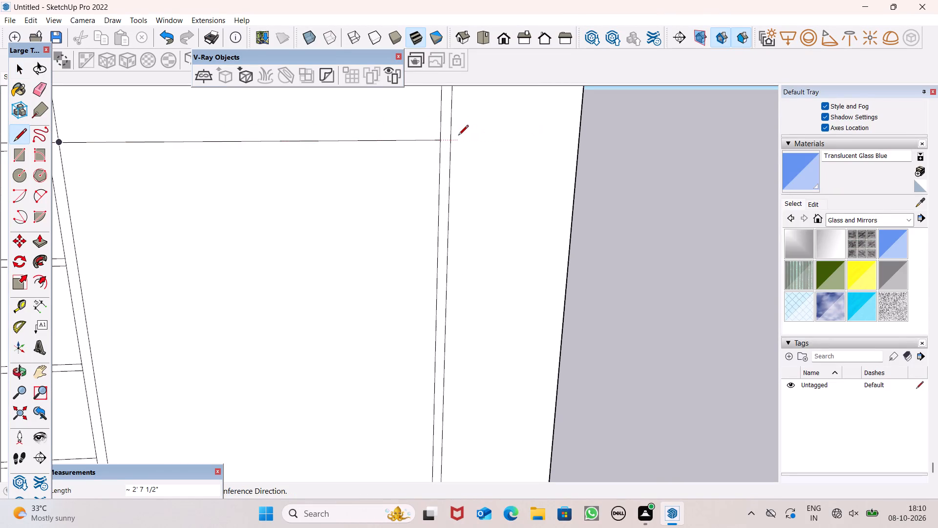
left_click_drag(442, 140, 453, 137)
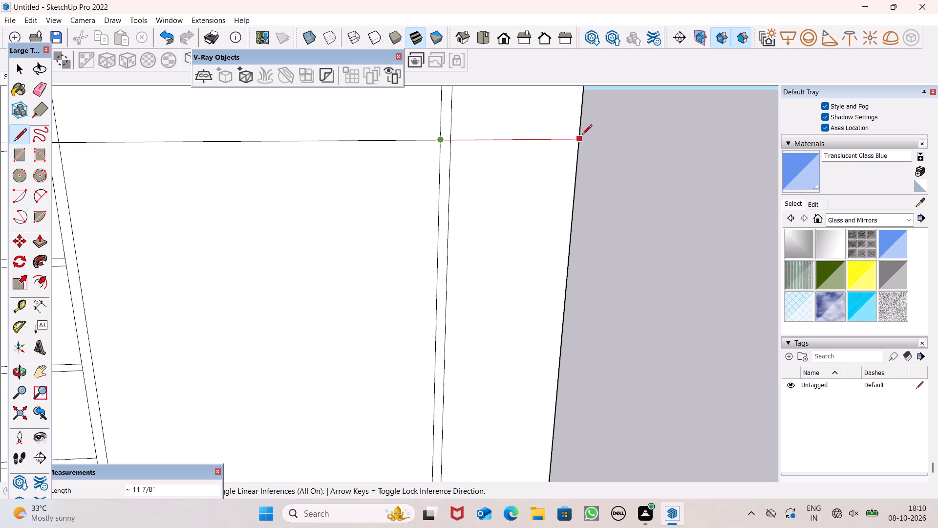
left_click(579, 135)
Extend the top band's lower line to the panel's right edge with segments of about 2' 8 3/8" and 11".
scroll(568, 121, "down", 3)
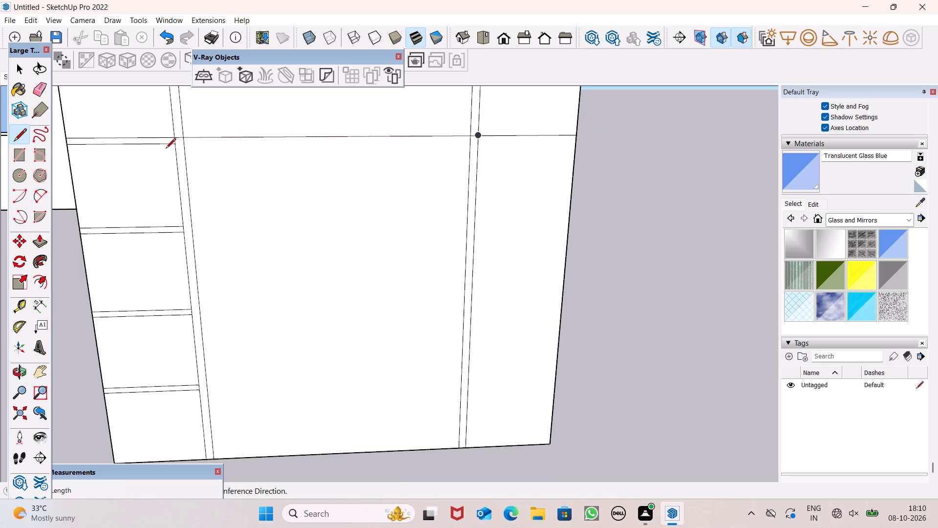
left_click(176, 144)
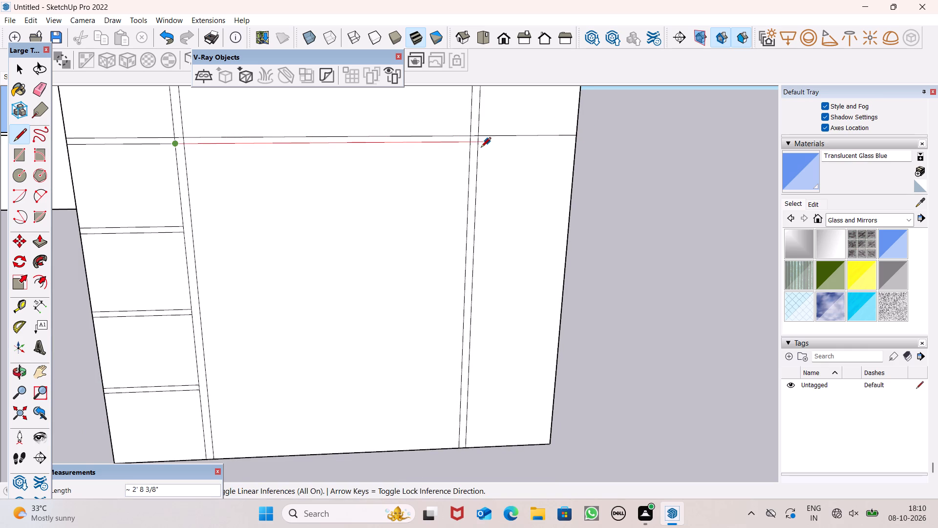
left_click(481, 148)
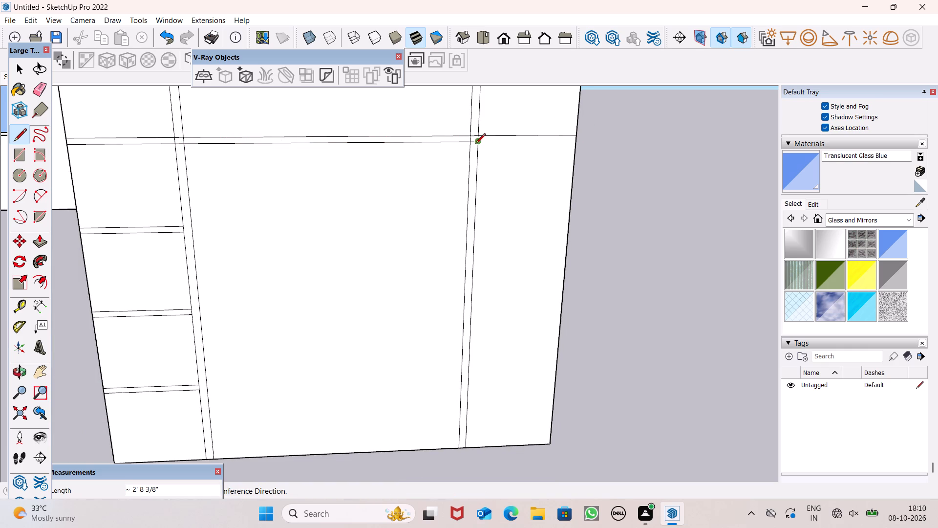
left_click_drag(475, 143, 485, 143)
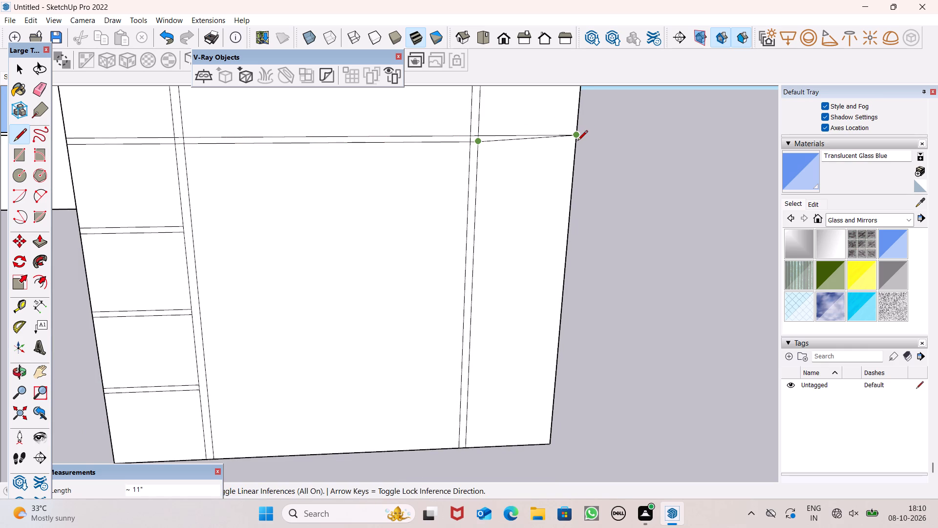
left_click(578, 144)
right_click(562, 131)
key("space")
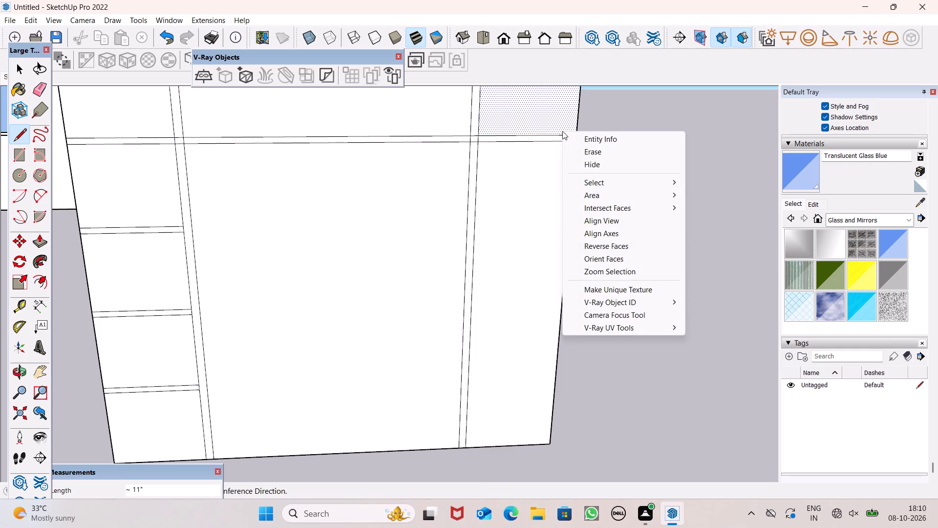
key("space")
key("space")
scroll(557, 138, "down", 5)
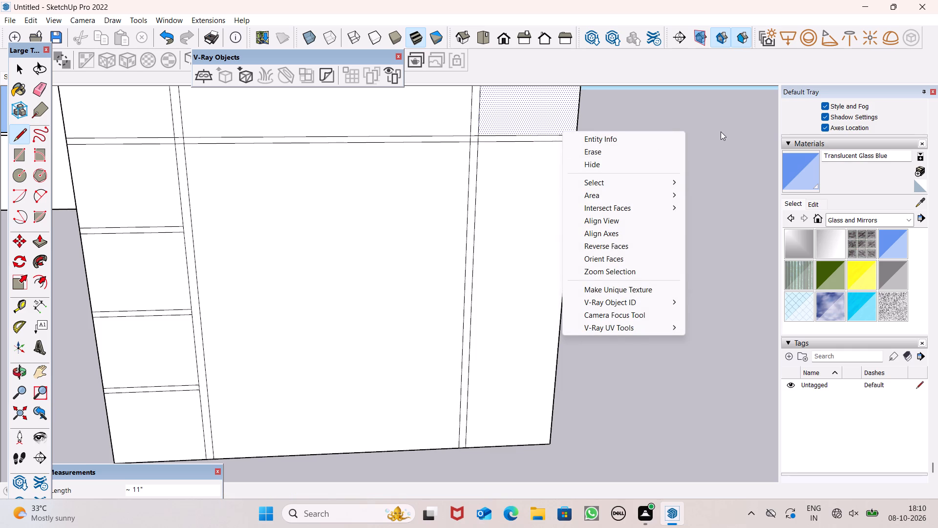
left_click(721, 132)
scroll(610, 135, "down", 4)
key("space")
key("space")
left_click(632, 149)
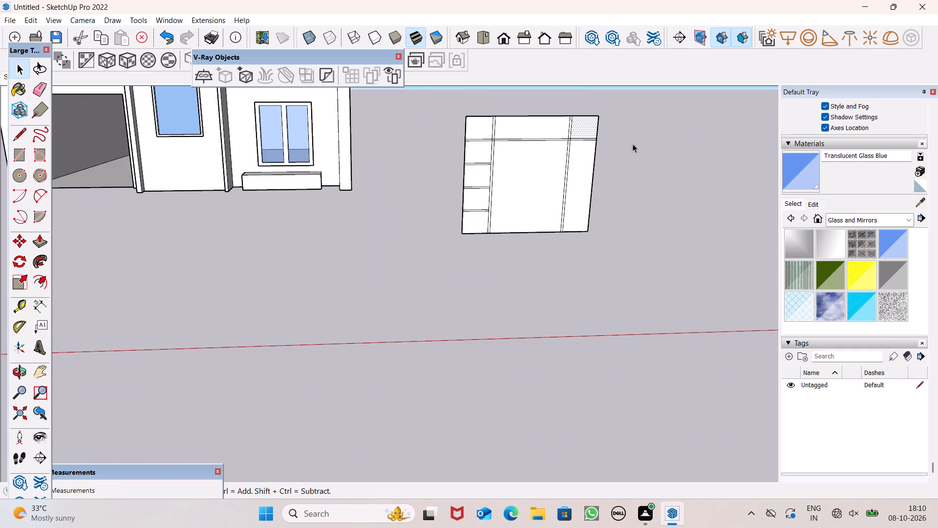
scroll(633, 143, "up", 4)
scroll(560, 142, "down", 6)
scroll(596, 143, "up", 2)
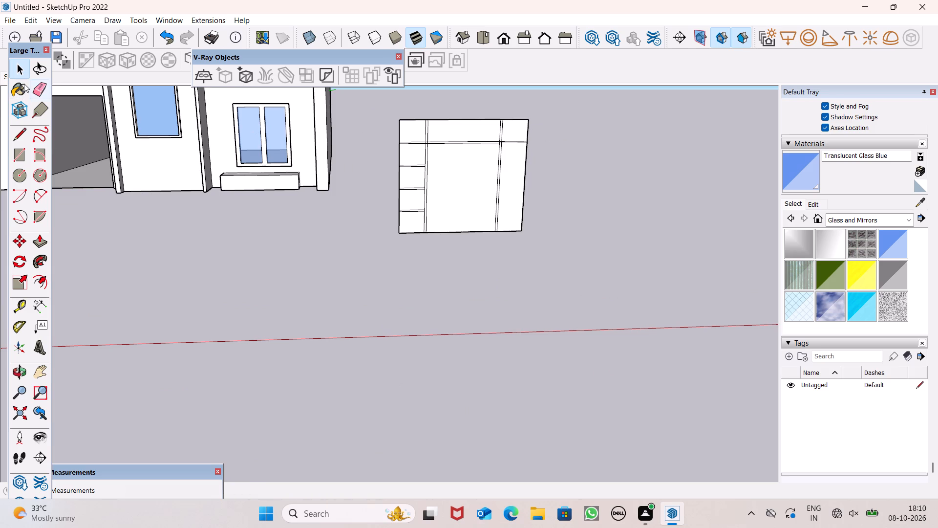
Erase the top band's two lines across the panel's middle bay and inside the left vertical pair.
left_click(45, 89)
scroll(455, 124, "up", 7)
scroll(514, 149, "up", 6)
left_click_drag(425, 150, 424, 163)
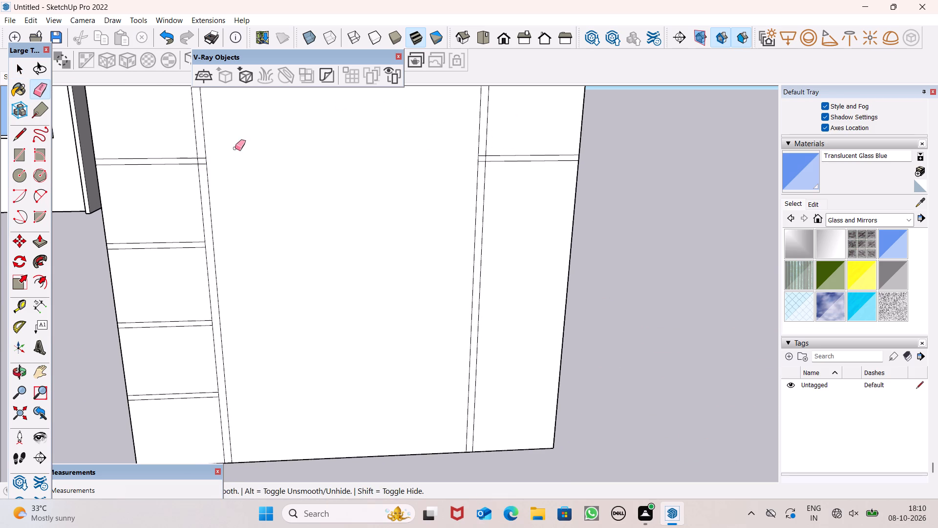
scroll(229, 150, "up", 6)
scroll(195, 187, "up", 2)
scroll(196, 181, "down", 1)
scroll(197, 179, "up", 3)
left_click(192, 149)
left_click_drag(196, 150, 196, 153)
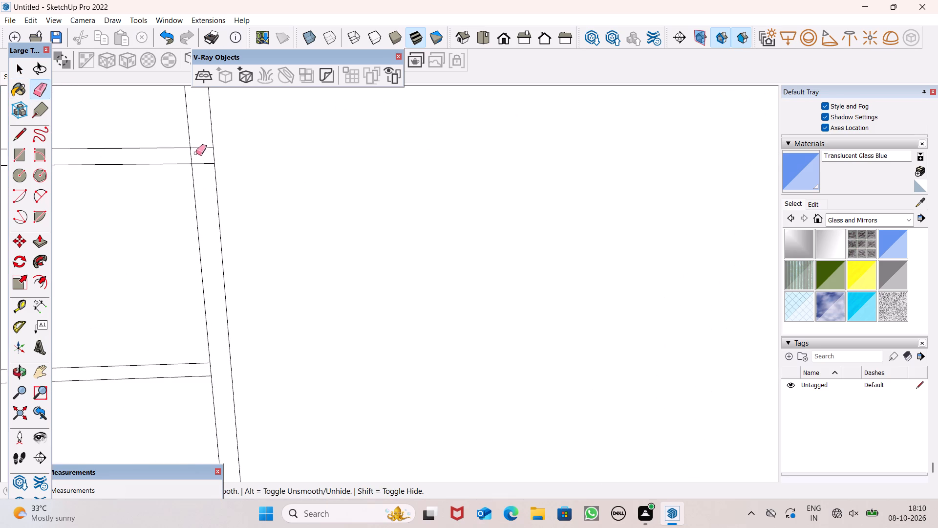
left_click_drag(196, 153, 198, 169)
left_click_drag(204, 142, 204, 152)
scroll(201, 164, "down", 4)
scroll(198, 179, "up", 1)
scroll(198, 176, "down", 1)
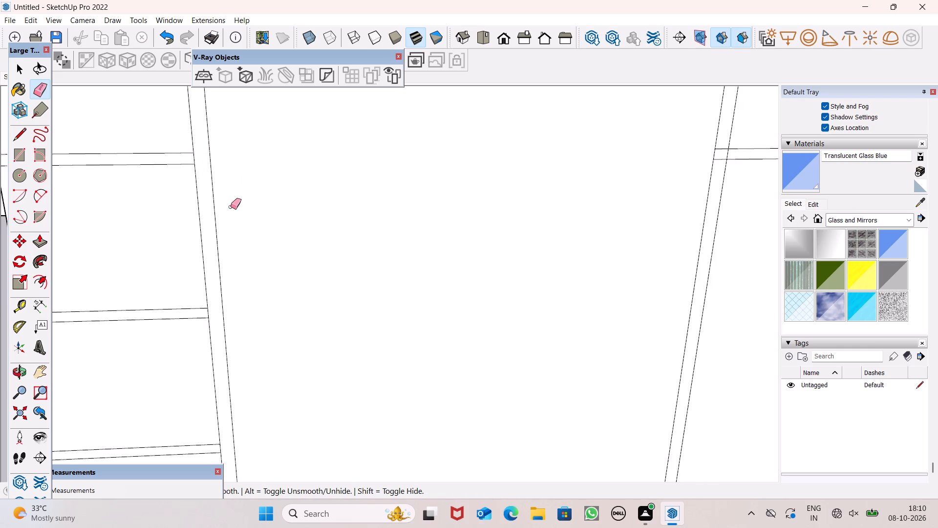
Erase the top band's two short line segments inside the right vertical pair.
scroll(232, 210, "down", 13)
scroll(357, 224, "up", 6)
scroll(446, 185, "up", 7)
scroll(446, 180, "down", 1)
scroll(446, 180, "up", 1)
scroll(393, 175, "up", 2)
scroll(394, 174, "down", 1)
scroll(394, 174, "up", 2)
left_click_drag(398, 175, 402, 202)
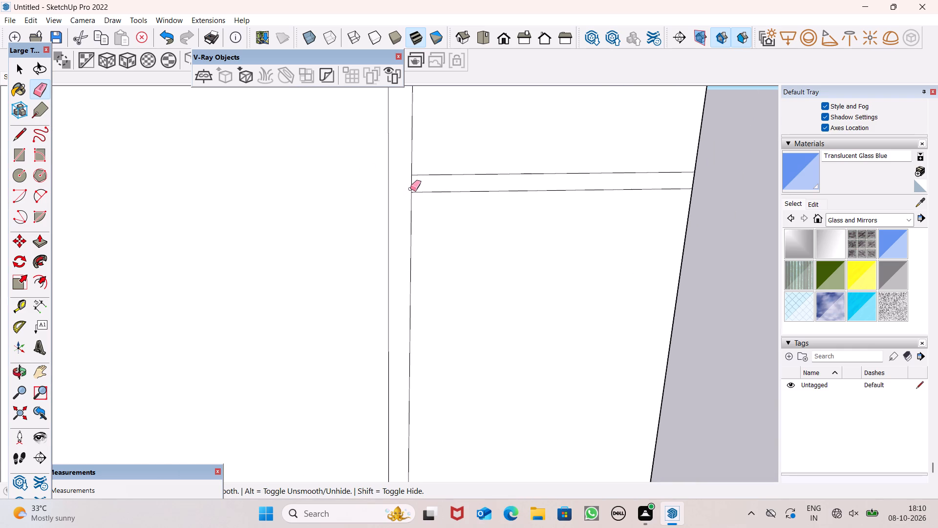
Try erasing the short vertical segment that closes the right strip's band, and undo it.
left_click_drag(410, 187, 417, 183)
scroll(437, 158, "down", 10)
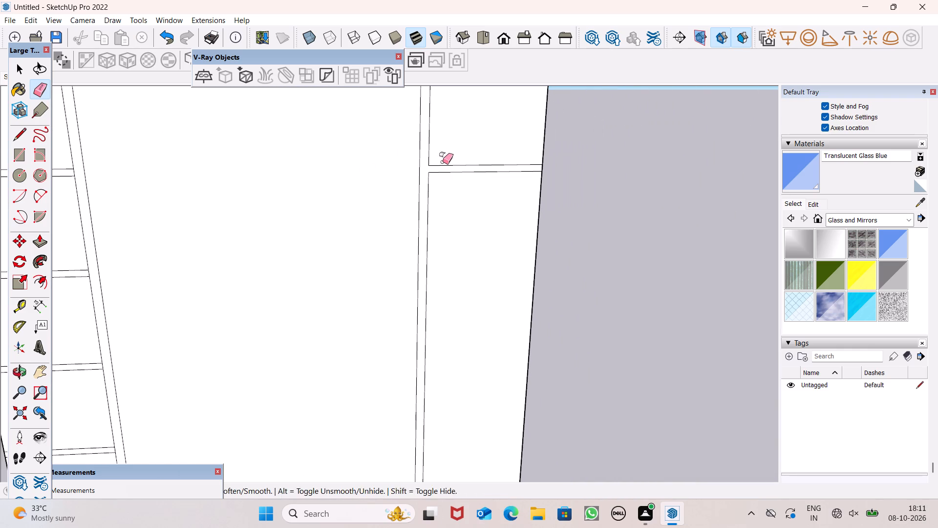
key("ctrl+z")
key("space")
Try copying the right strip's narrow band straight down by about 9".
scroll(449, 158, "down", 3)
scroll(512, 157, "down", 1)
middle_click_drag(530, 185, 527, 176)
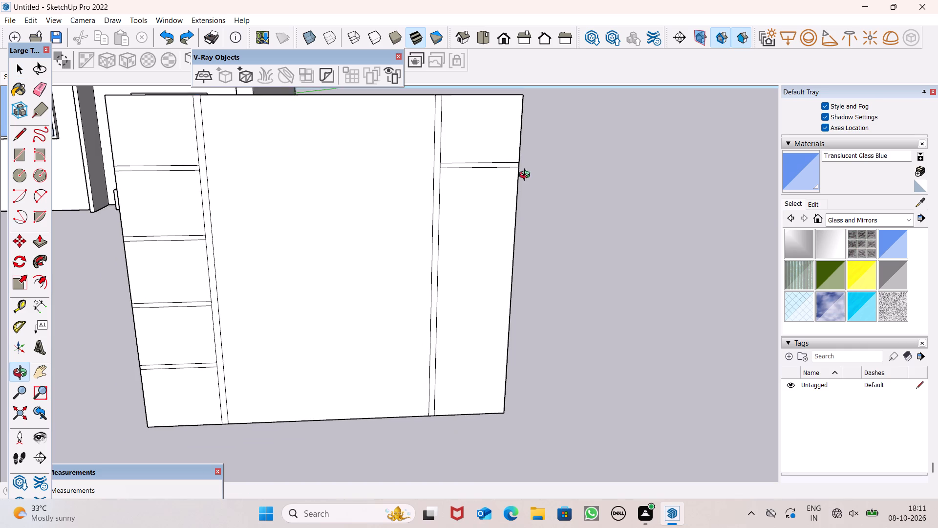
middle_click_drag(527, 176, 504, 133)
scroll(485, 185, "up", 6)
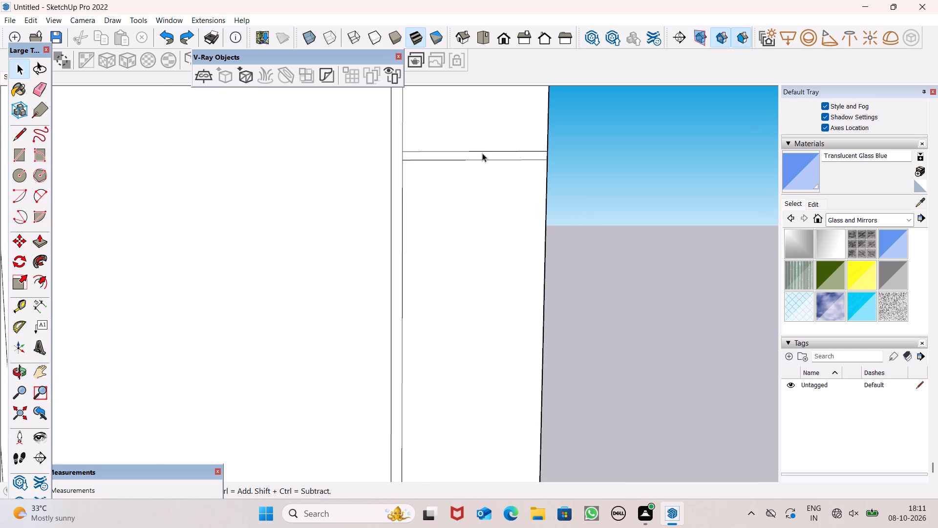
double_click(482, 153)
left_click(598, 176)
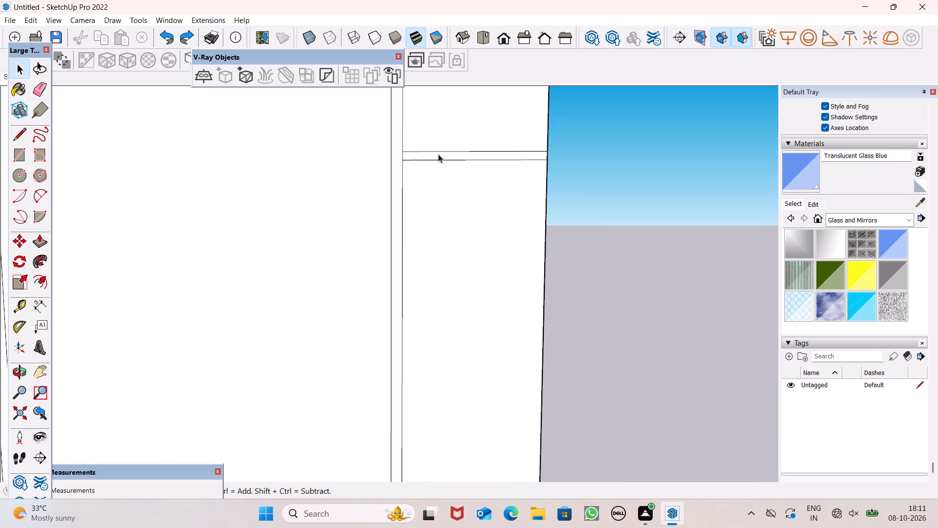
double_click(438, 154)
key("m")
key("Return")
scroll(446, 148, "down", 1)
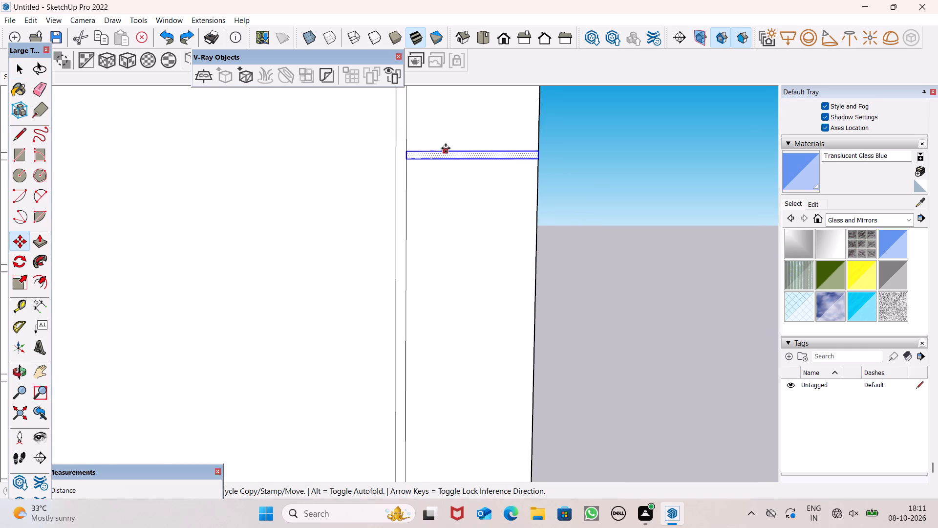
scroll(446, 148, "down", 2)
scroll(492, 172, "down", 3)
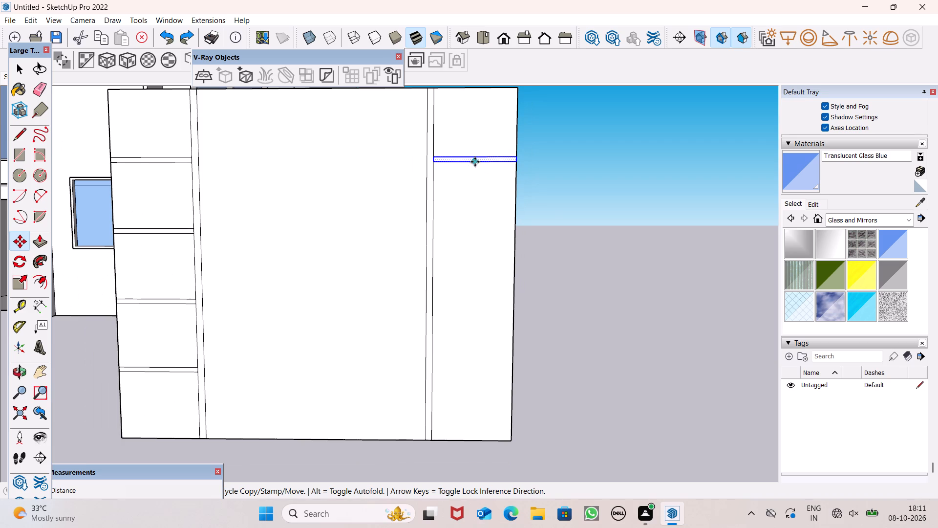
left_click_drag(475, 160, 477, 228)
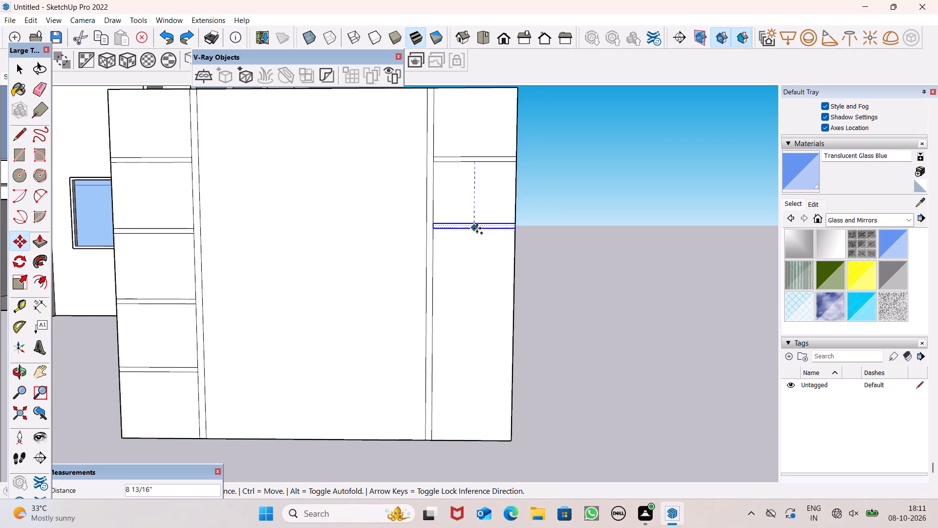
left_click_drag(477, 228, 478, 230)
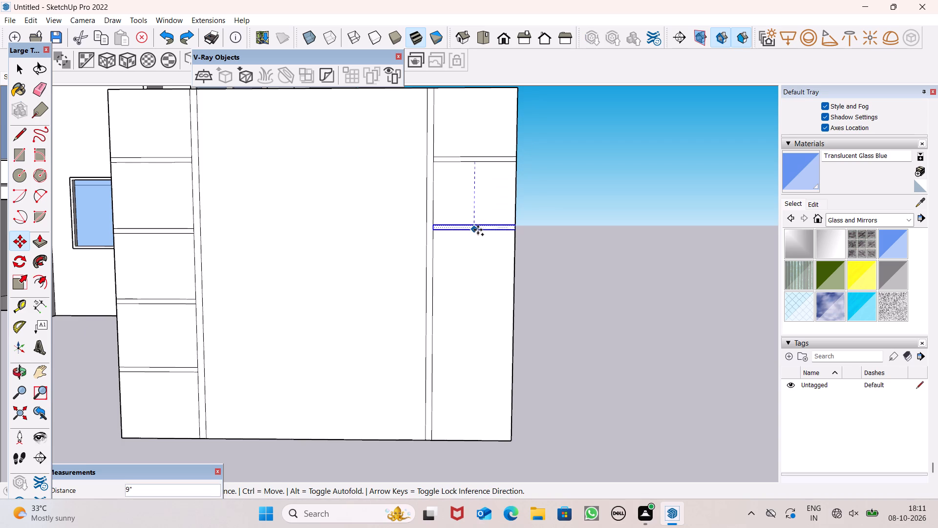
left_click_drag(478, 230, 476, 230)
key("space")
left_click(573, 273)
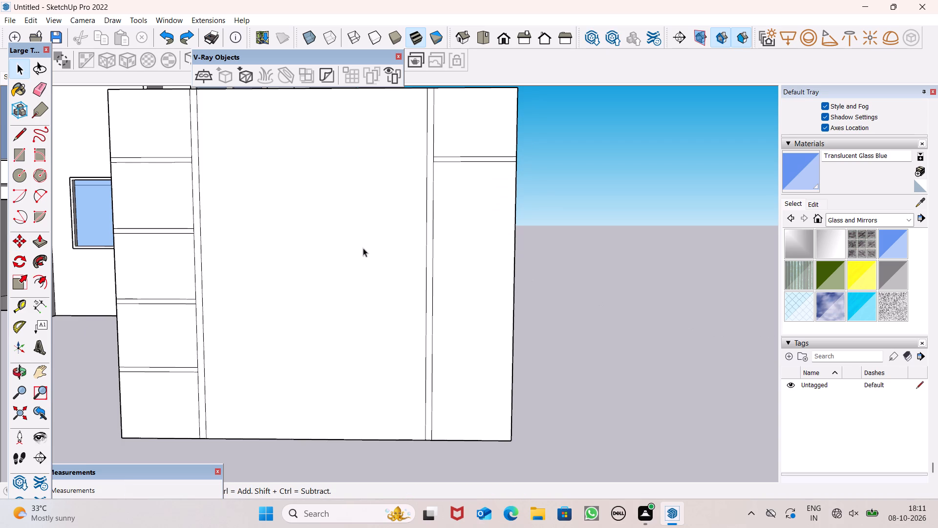
Extend the second band's upper line about 3' 7 3/8" from the left strip to the panel's right edge.
left_click(20, 138)
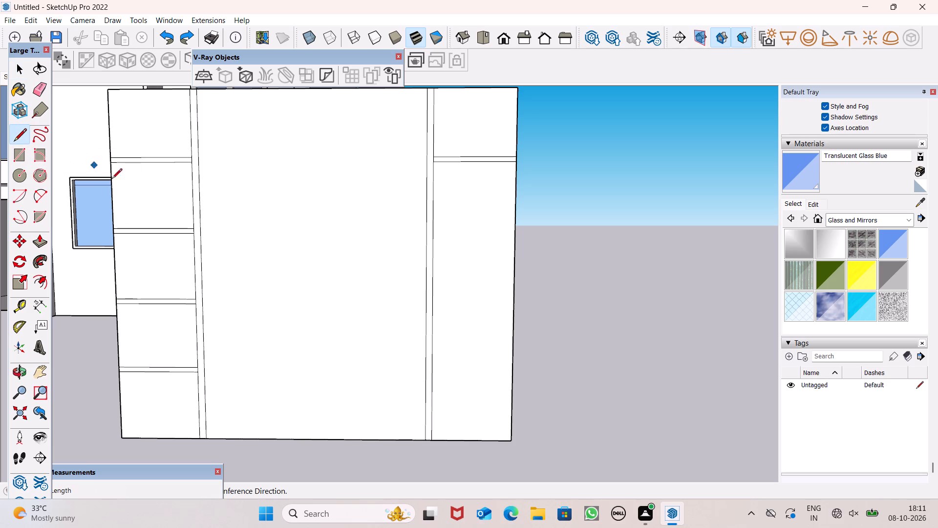
left_click(195, 227)
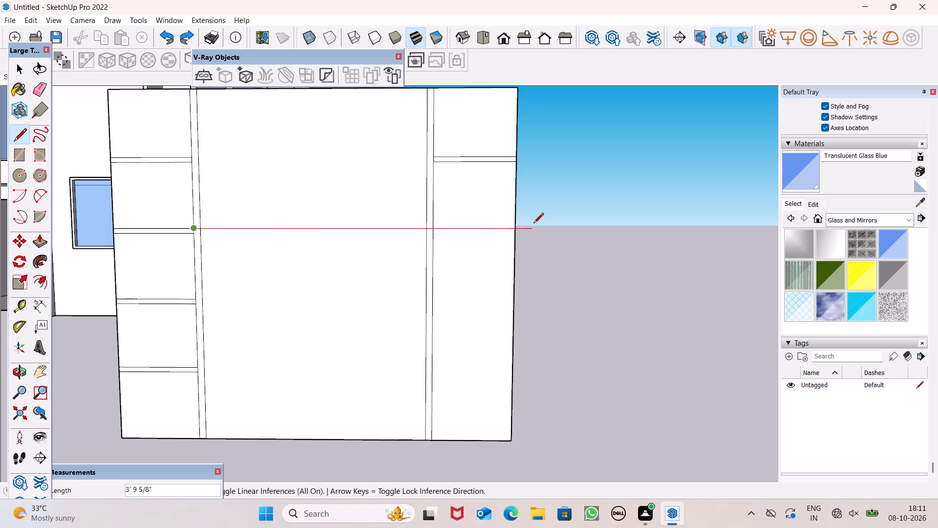
left_click(514, 227)
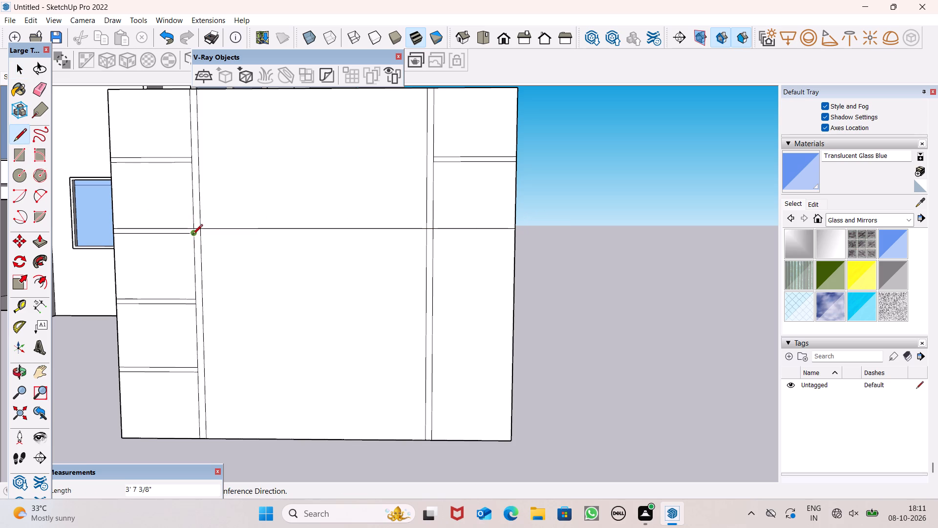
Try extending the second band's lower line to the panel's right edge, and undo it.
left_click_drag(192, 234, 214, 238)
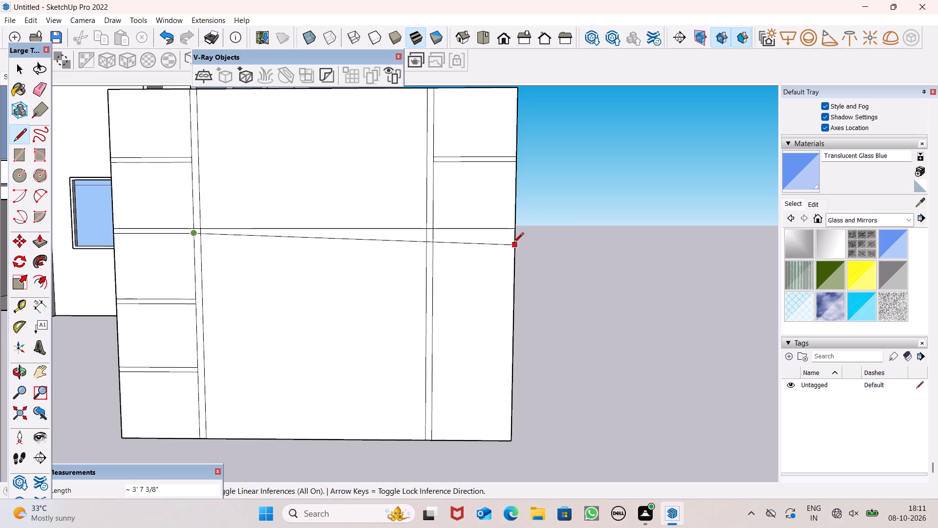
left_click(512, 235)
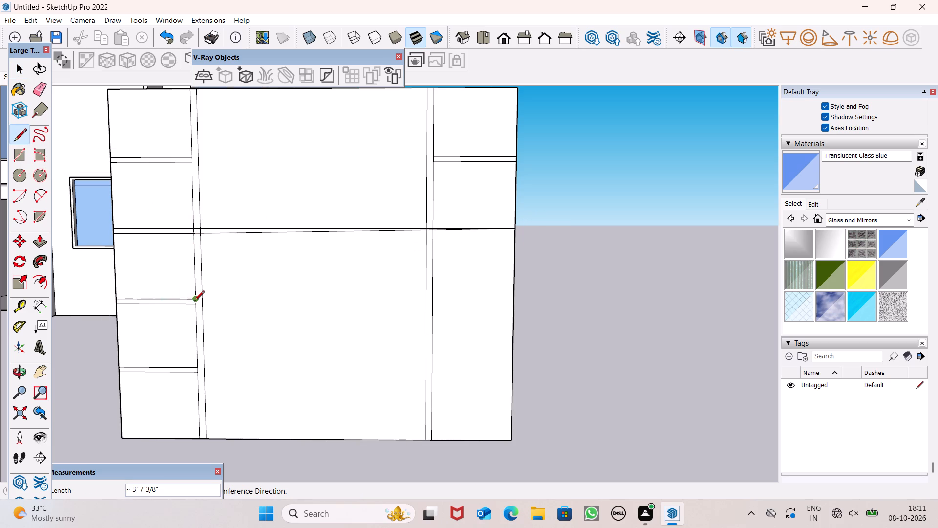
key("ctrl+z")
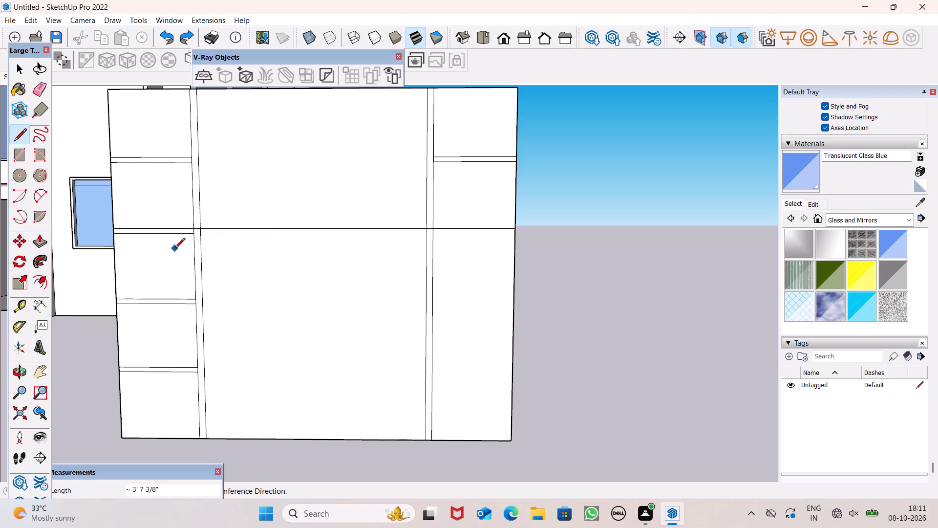
Extend the second band's lower line horizontally about 3' 7 3/8" to the panel's right edge.
left_click(191, 235)
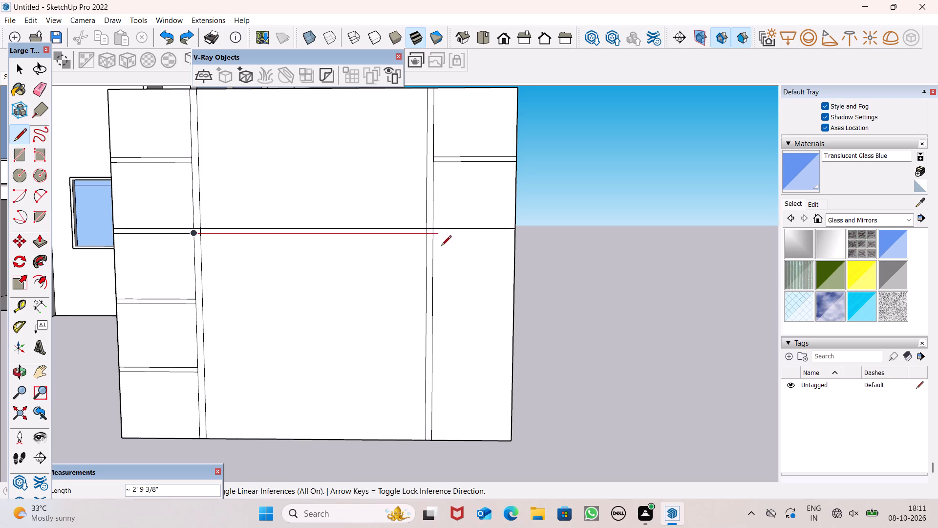
left_click(514, 237)
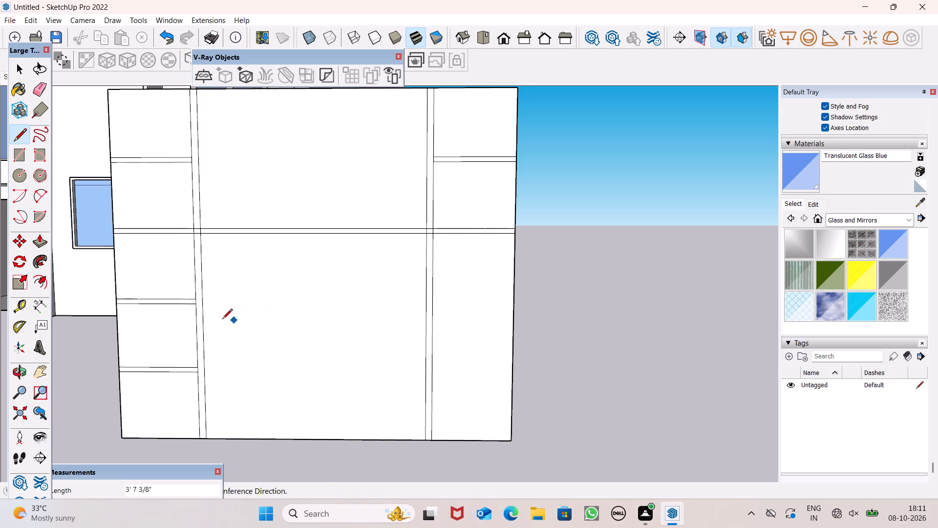
Extend both lines of the third band horizontally about 3' 7 3/8" to the panel's right edge.
left_click_drag(196, 300, 203, 299)
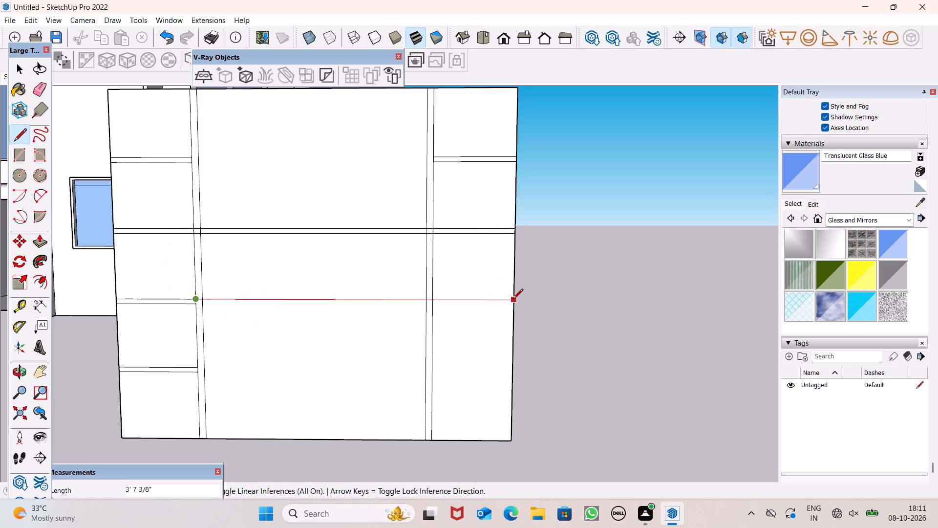
left_click(513, 300)
left_click(199, 302)
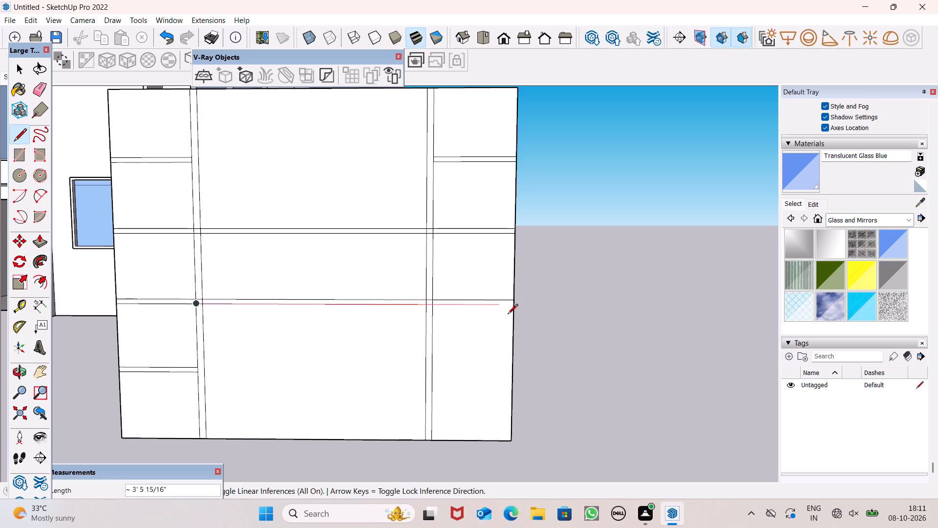
left_click(514, 309)
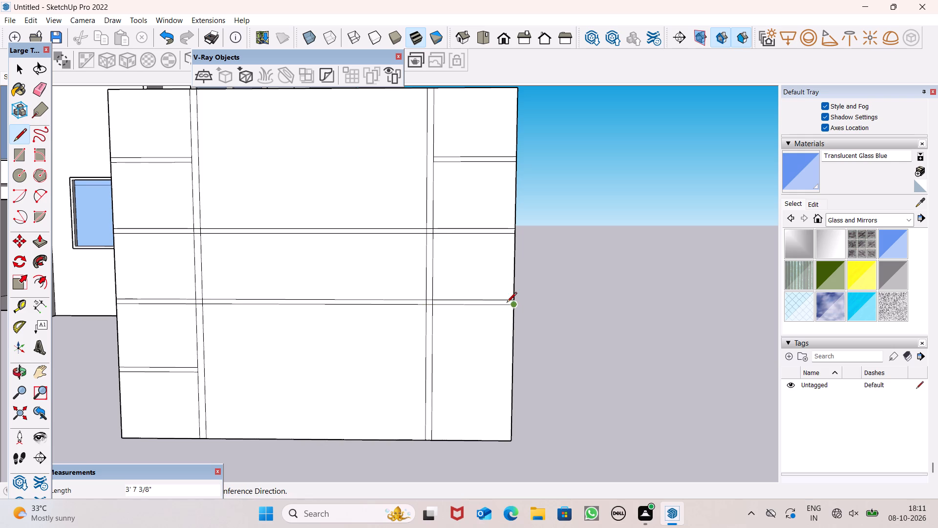
Extend the bottom band's upper line horizontally about 3' 7 3/8" to the panel's right edge.
scroll(400, 296, "down", 1)
scroll(298, 386, "up", 3)
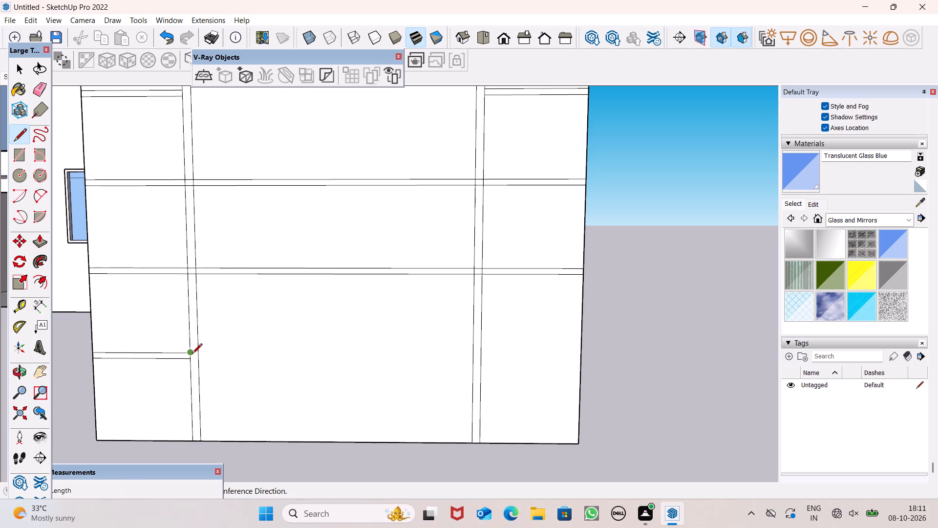
left_click_drag(193, 351, 203, 355)
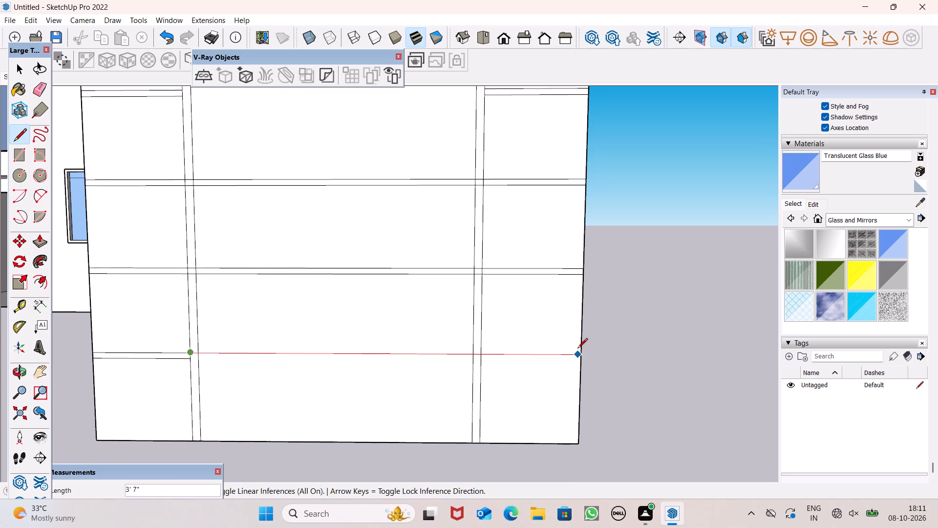
left_click(580, 353)
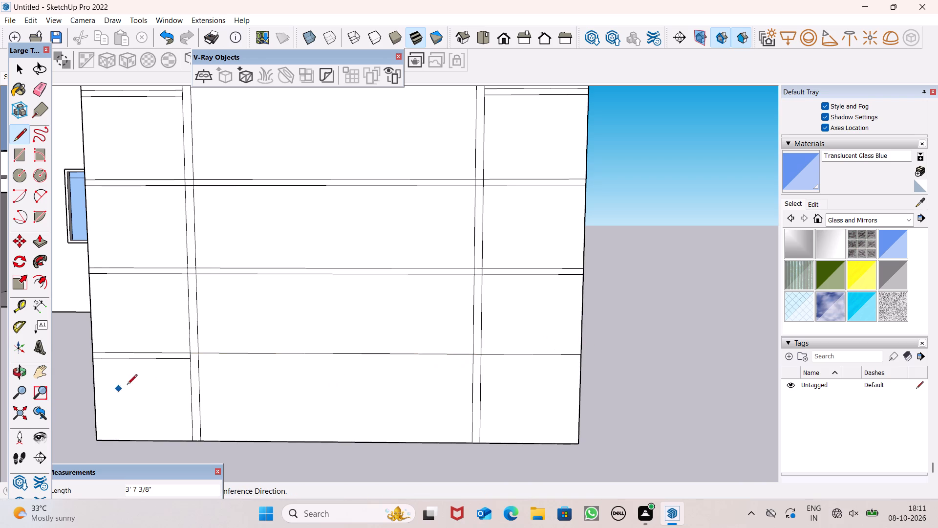
Extend the bottom band's lower line horizontally about 3' 7 3/8" to the panel's right edge.
left_click(193, 357)
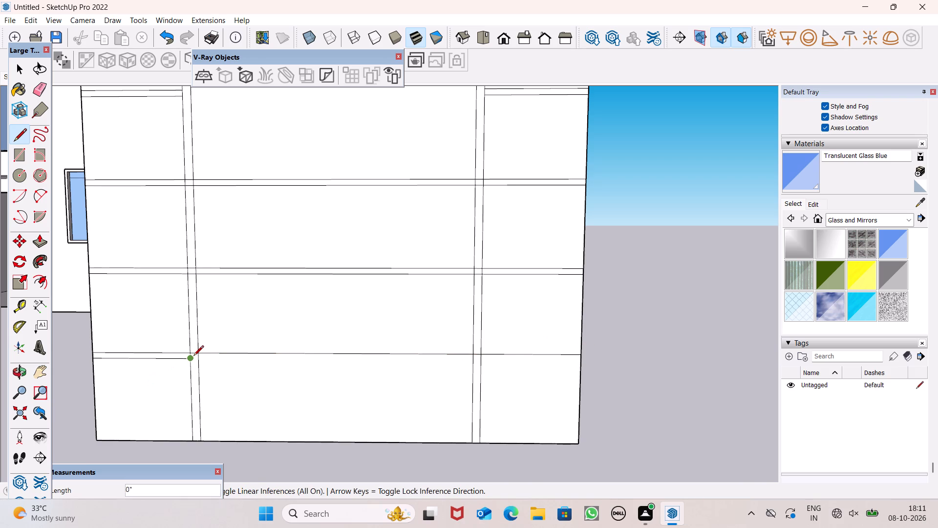
left_click(577, 365)
key("space")
Erase the horizontal band lines crossing the panel's wide centre section between the two vertical strips.
scroll(542, 309, "down", 7)
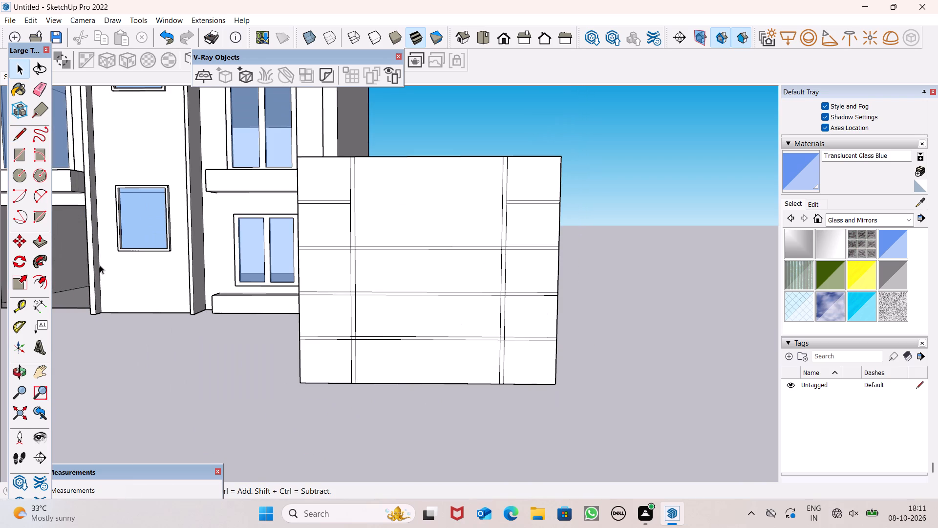
left_click(37, 84)
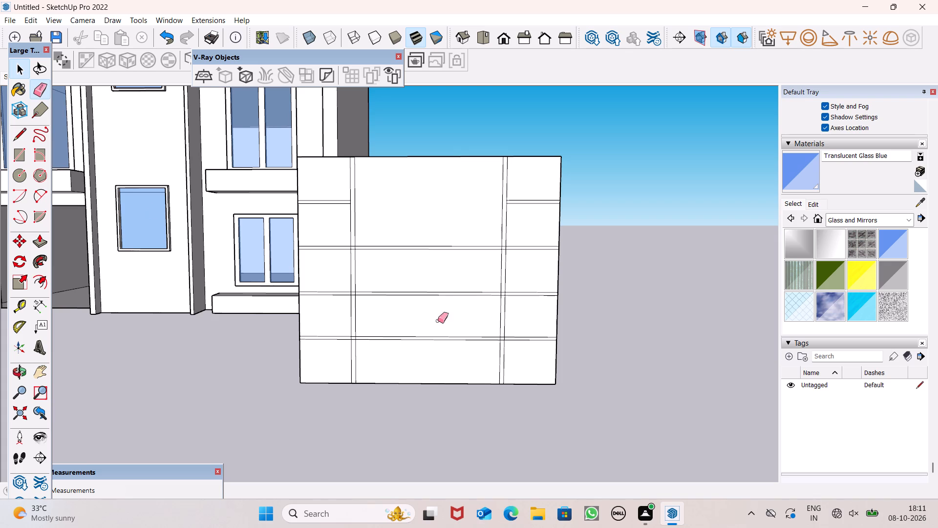
scroll(495, 321, "up", 2)
left_click_drag(409, 223, 392, 362)
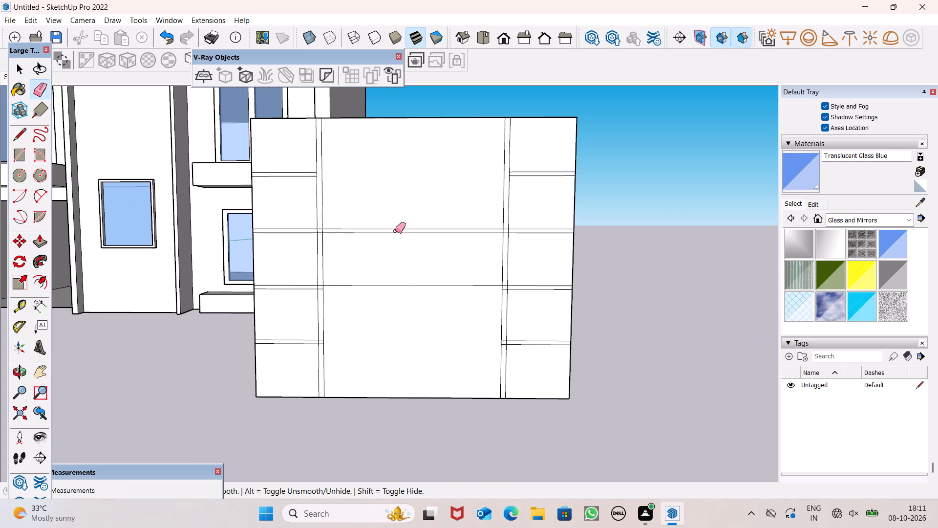
left_click_drag(401, 219, 401, 289)
left_click_drag(391, 222, 392, 255)
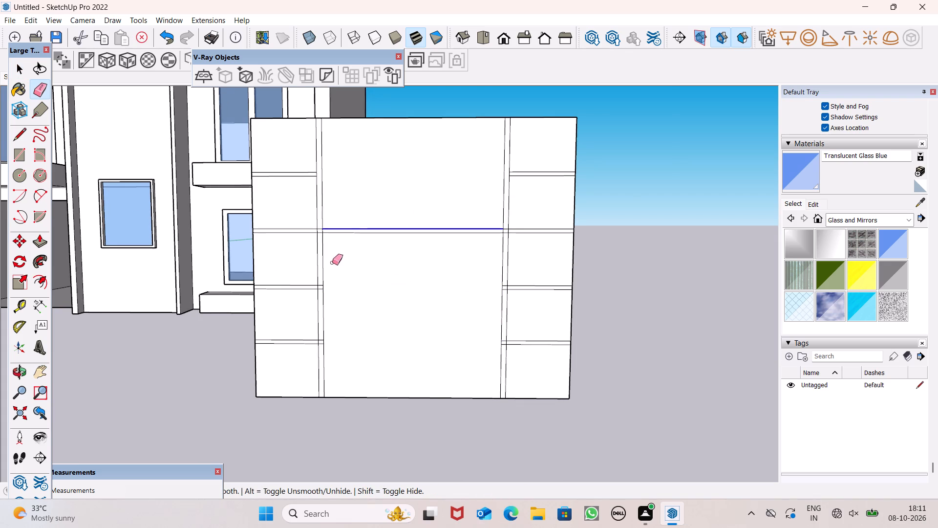
scroll(329, 244, "up", 3)
left_click_drag(335, 226, 348, 241)
Erase the crossing line segments where the left vertical strip meets the top and second horizontal bands.
scroll(308, 229, "up", 3)
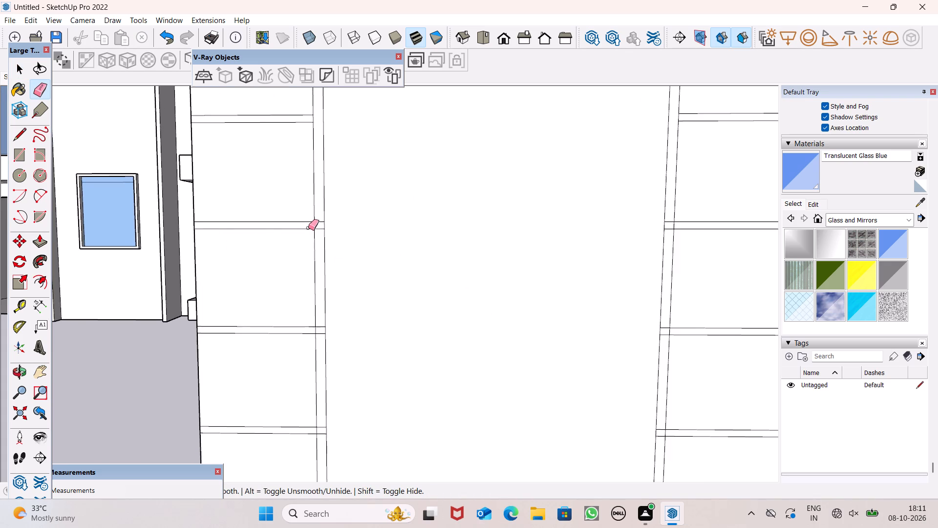
scroll(308, 228, "up", 7)
left_click_drag(319, 224, 330, 221)
left_click_drag(332, 211, 332, 221)
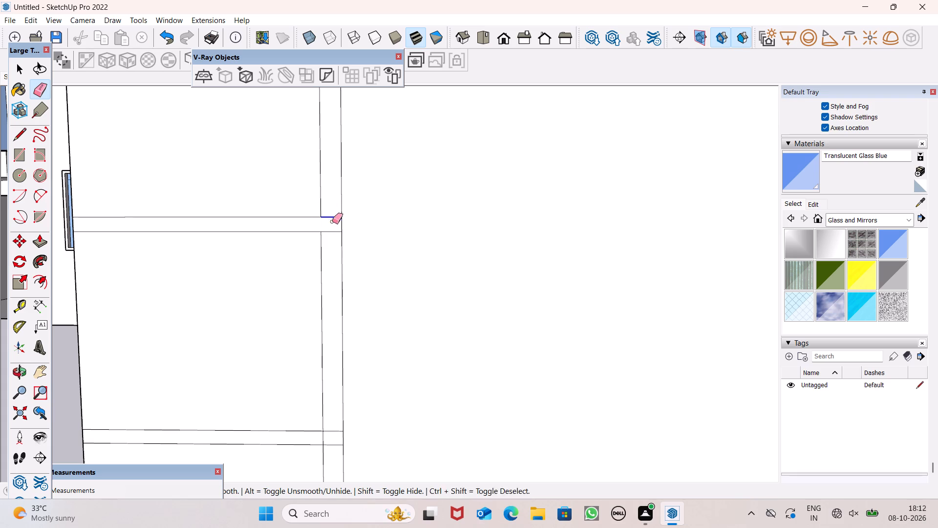
left_click_drag(332, 221, 332, 222)
left_click(330, 230)
scroll(373, 213, "down", 7)
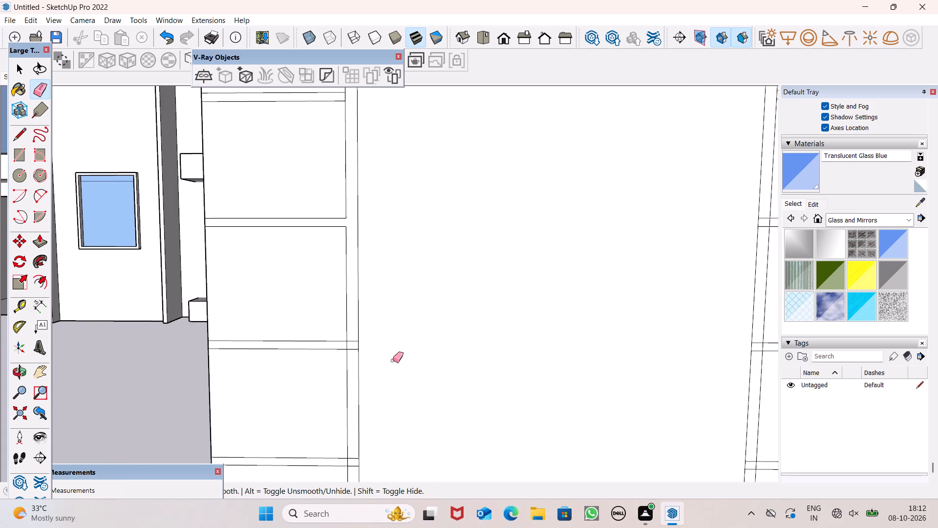
scroll(409, 318, "down", 3)
scroll(405, 188, "up", 5)
scroll(312, 154, "up", 2)
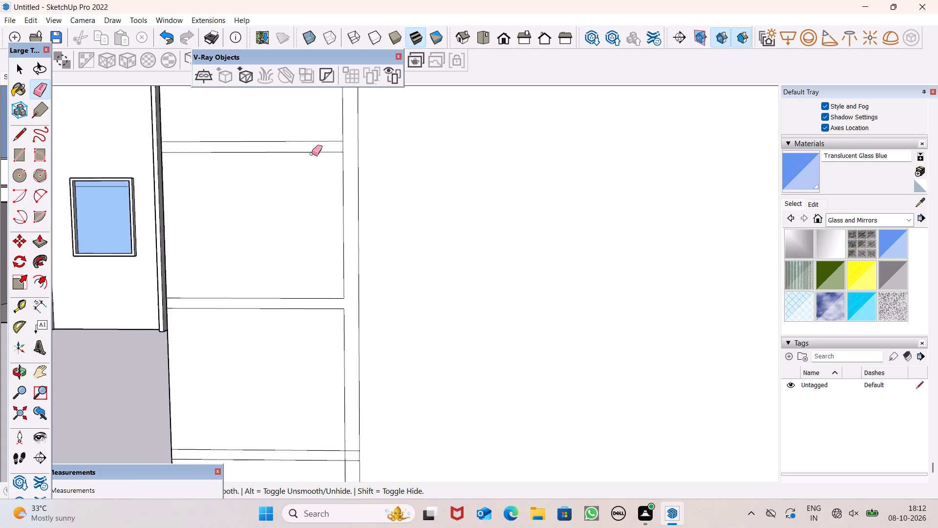
scroll(312, 154, "up", 3)
left_click_drag(366, 142, 361, 141)
left_click(360, 141)
scroll(429, 165, "down", 1)
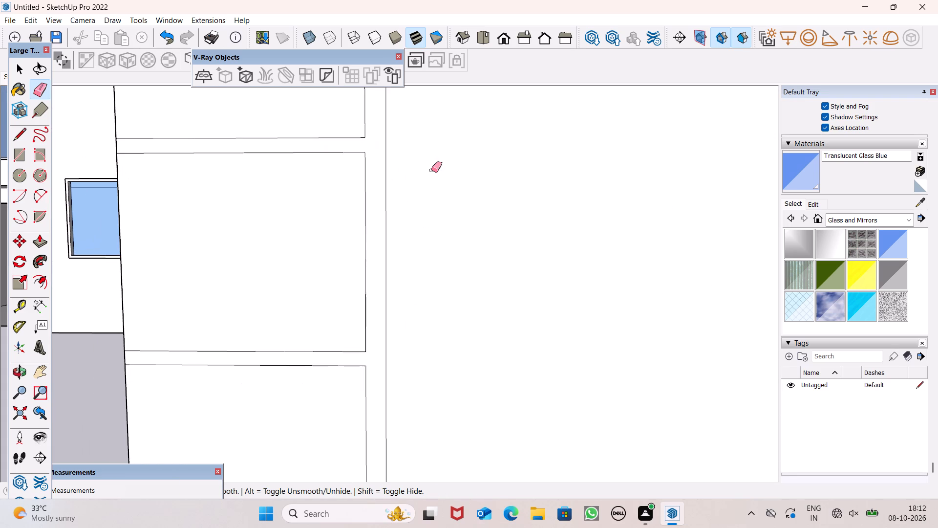
Erase the crossing line segments where the left vertical strip meets the third and bottom horizontal bands.
scroll(442, 198, "down", 6)
scroll(444, 228, "up", 1)
scroll(444, 228, "down", 3)
scroll(392, 195, "down", 6)
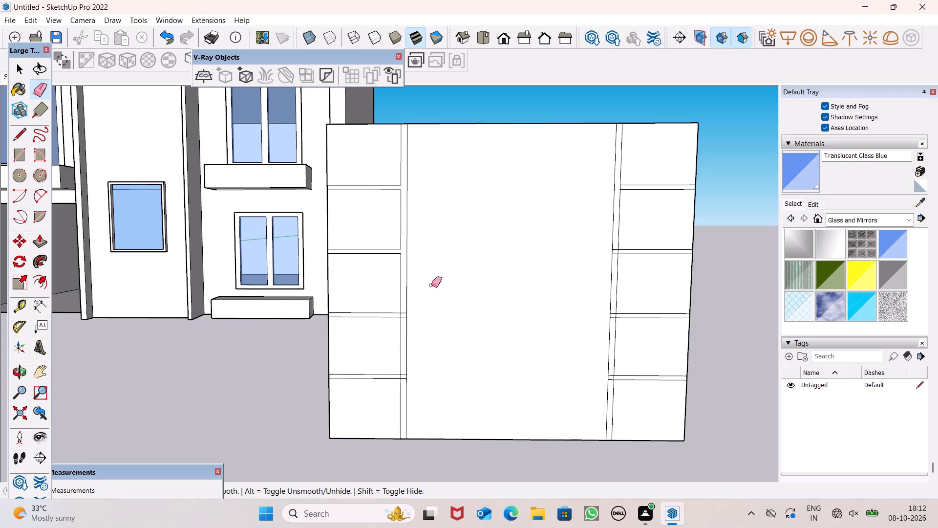
scroll(430, 313, "up", 1)
scroll(414, 390, "up", 6)
scroll(361, 327, "up", 8)
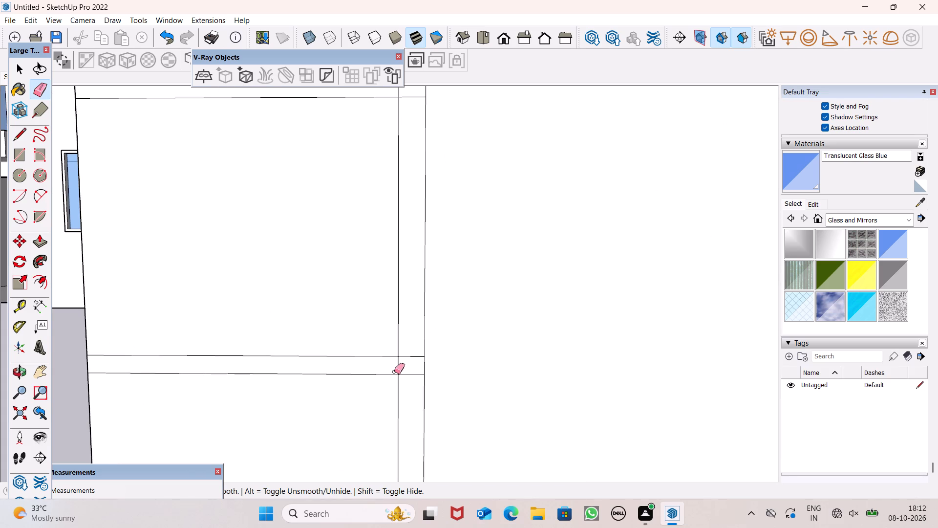
left_click_drag(394, 371, 404, 353)
left_click_drag(404, 353, 406, 375)
scroll(410, 330, "down", 2)
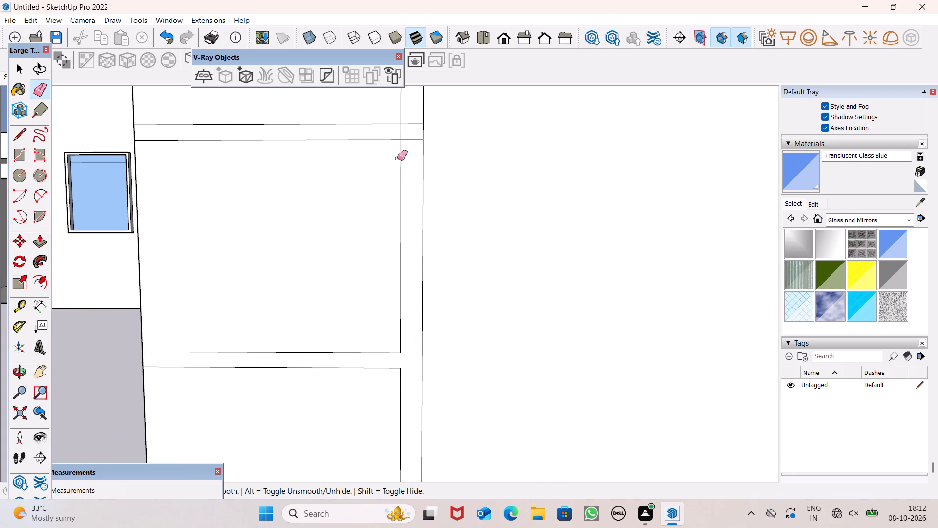
scroll(410, 102, "up", 5)
scroll(410, 102, "down", 1)
scroll(410, 102, "up", 1)
left_click_drag(412, 131, 412, 174)
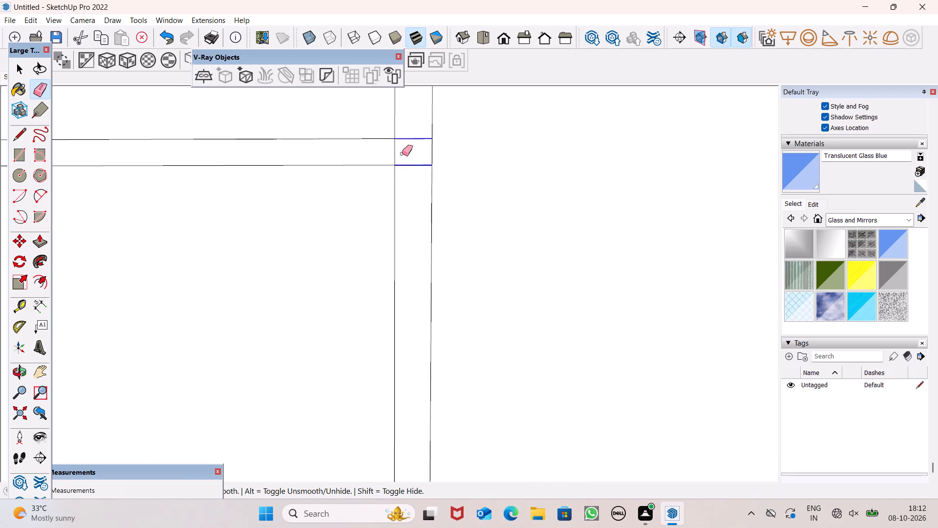
left_click_drag(401, 153, 392, 151)
Erase the crossing line segments where the right vertical strip meets the top and second horizontal bands.
scroll(381, 208, "down", 12)
scroll(290, 281, "down", 4)
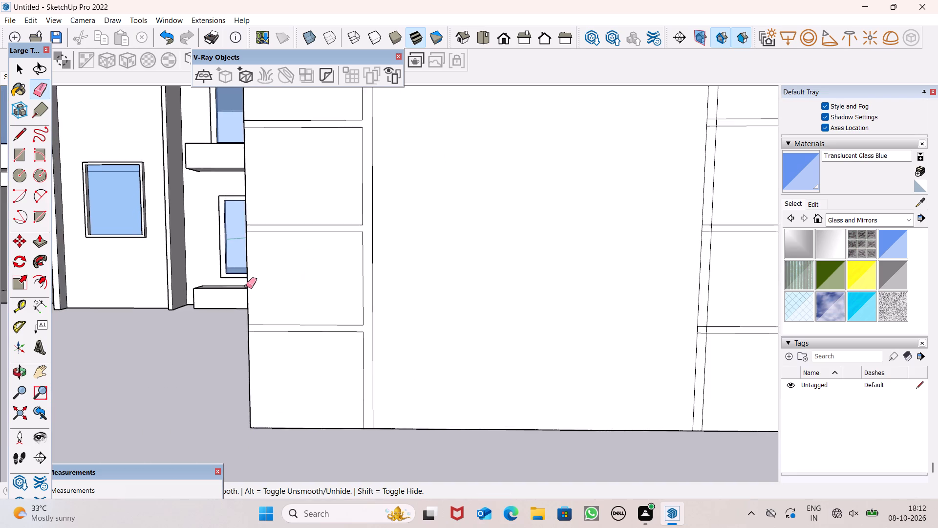
scroll(246, 286, "down", 3)
scroll(307, 266, "up", 3)
scroll(316, 256, "down", 1)
scroll(316, 256, "up", 4)
scroll(341, 216, "up", 5)
scroll(280, 281, "up", 4)
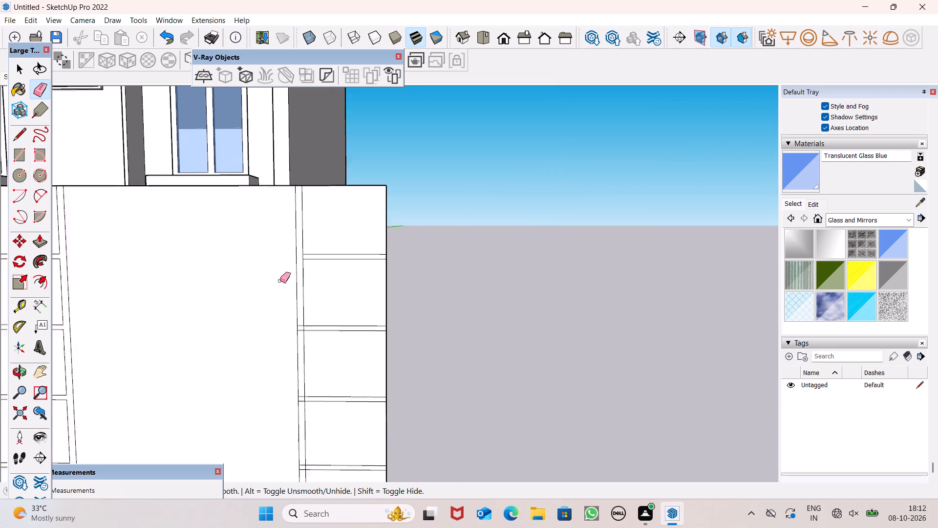
scroll(280, 281, "up", 4)
scroll(336, 235, "up", 7)
left_click(297, 248)
scroll(403, 166, "down", 3)
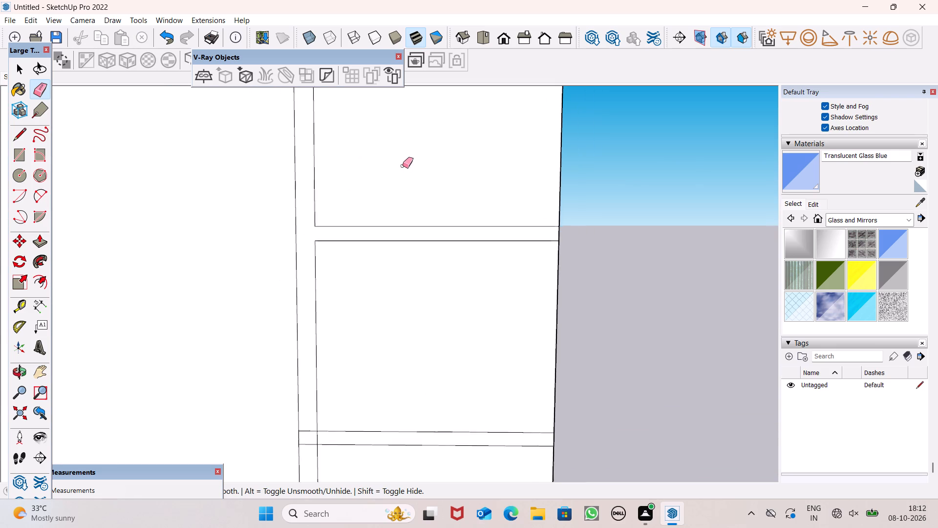
scroll(403, 166, "down", 4)
scroll(347, 405, "up", 5)
left_click_drag(339, 291, 338, 320)
left_click_drag(344, 303, 349, 303)
Erase the crossing line segments where the right vertical strip meets the third horizontal band.
scroll(401, 256, "down", 9)
scroll(406, 274, "up", 1)
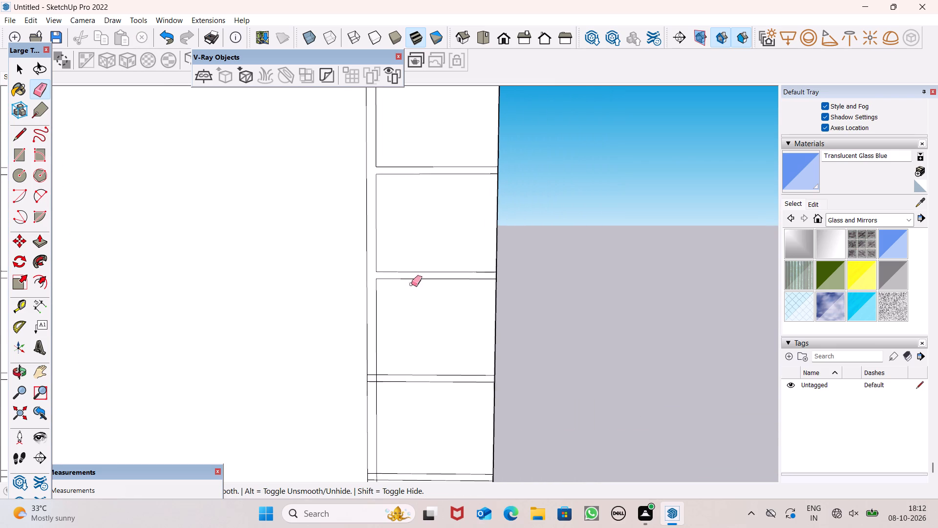
scroll(372, 433, "up", 3)
scroll(372, 433, "down", 1)
scroll(372, 433, "up", 1)
scroll(392, 342, "up", 7)
scroll(368, 393, "up", 7)
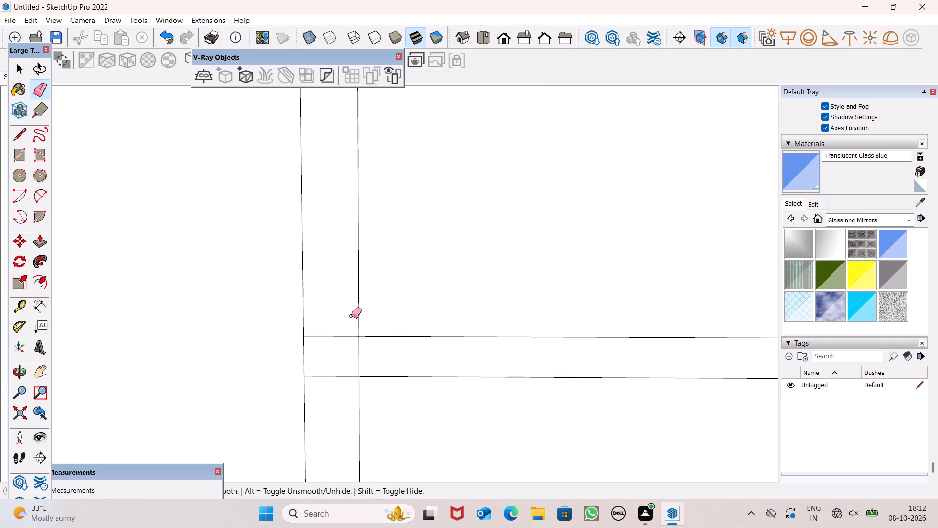
left_click_drag(351, 316, 343, 373)
left_click_drag(353, 362, 359, 363)
left_click_drag(331, 368, 328, 387)
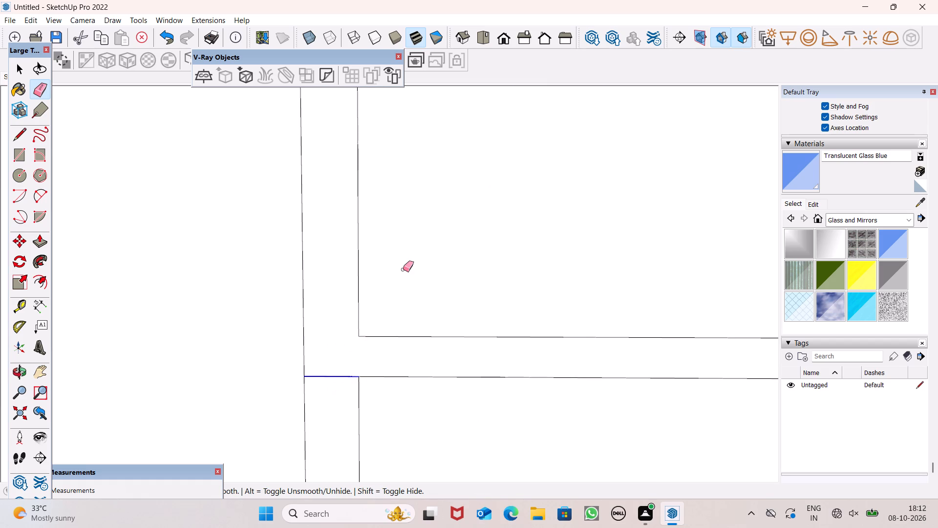
Erase the crossing line segments where the right vertical strip meets the bottom horizontal band.
scroll(403, 269, "down", 10)
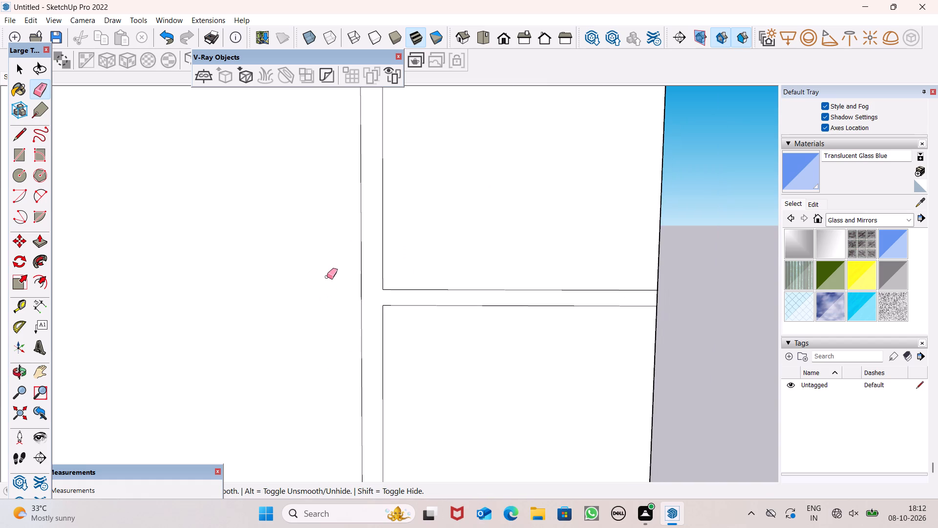
scroll(327, 277, "down", 6)
scroll(470, 210, "down", 2)
scroll(468, 251, "down", 7)
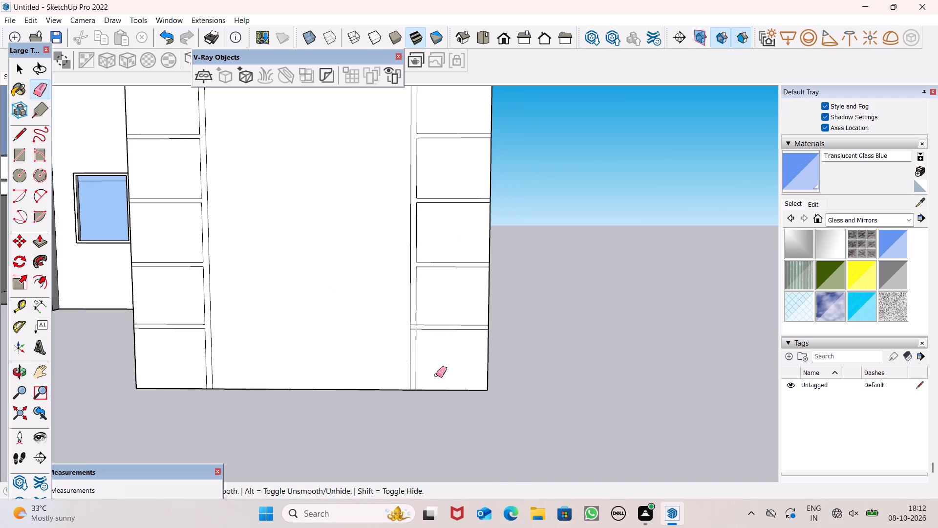
scroll(434, 381, "up", 7)
scroll(421, 266, "up", 1)
scroll(428, 300, "down", 8)
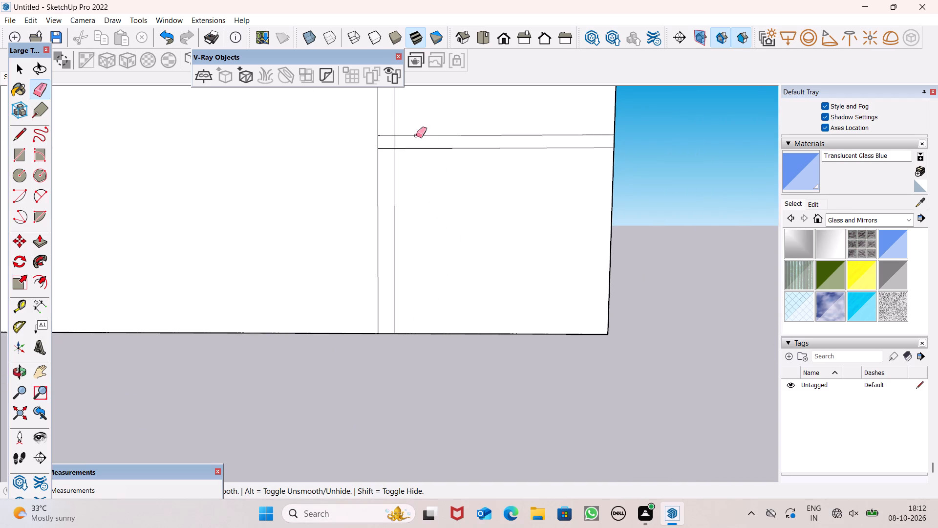
scroll(386, 121, "up", 7)
left_click_drag(386, 146, 390, 183)
left_click(405, 163)
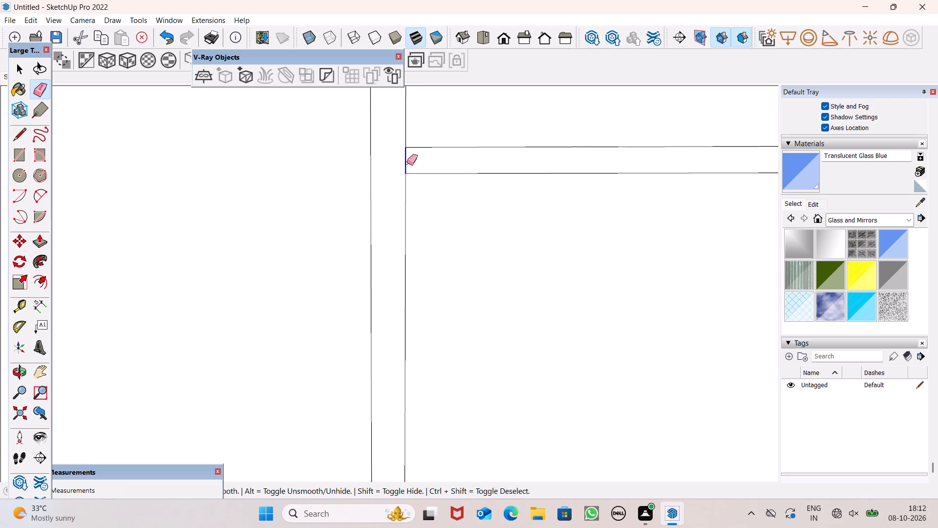
scroll(363, 261, "down", 6)
scroll(368, 324, "down", 2)
scroll(375, 337, "up", 1)
key("space")
Push/Pull the panel's merged left vertical strip and its horizontal bands outward by 4".
scroll(471, 332, "down", 3)
scroll(486, 387, "down", 1)
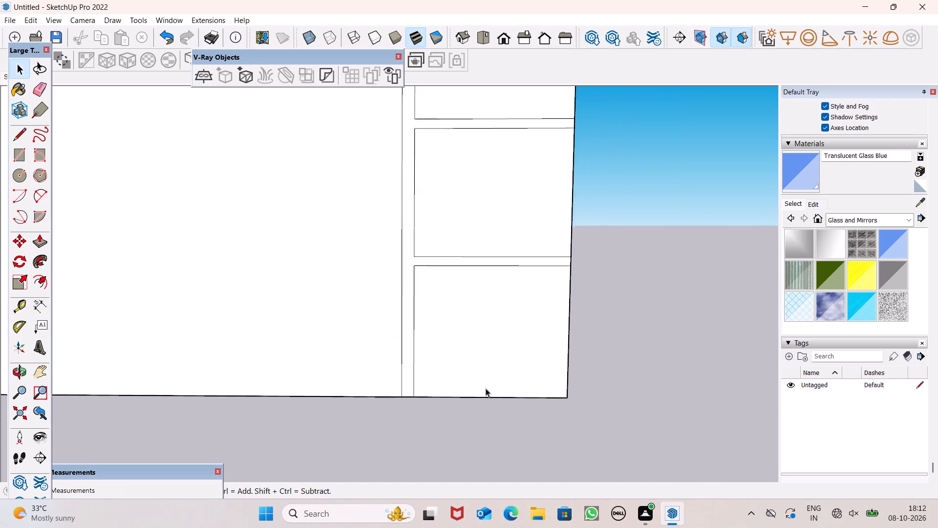
scroll(486, 388, "down", 8)
scroll(547, 394, "up", 1)
middle_click_drag(547, 395, 99, 435)
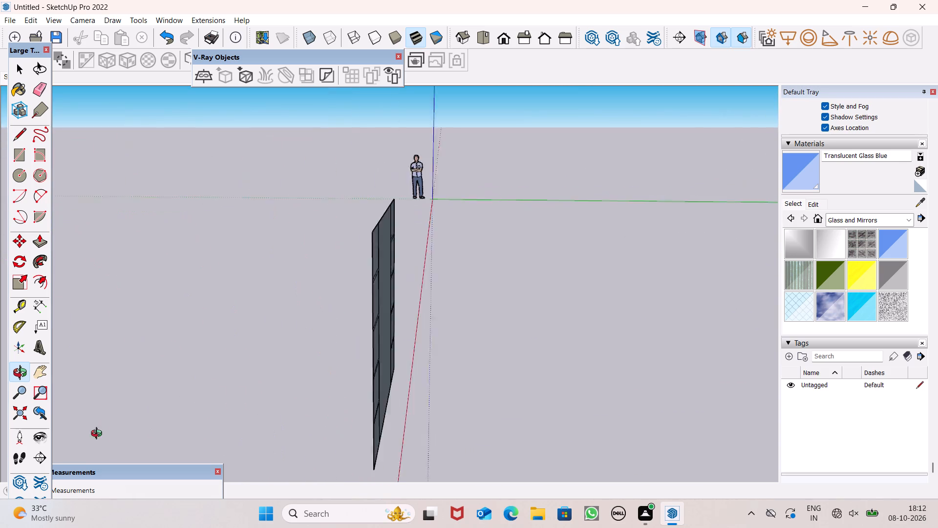
middle_click_drag(99, 435, 75, 430)
scroll(273, 356, "down", 4)
middle_click_drag(307, 385, 577, 402)
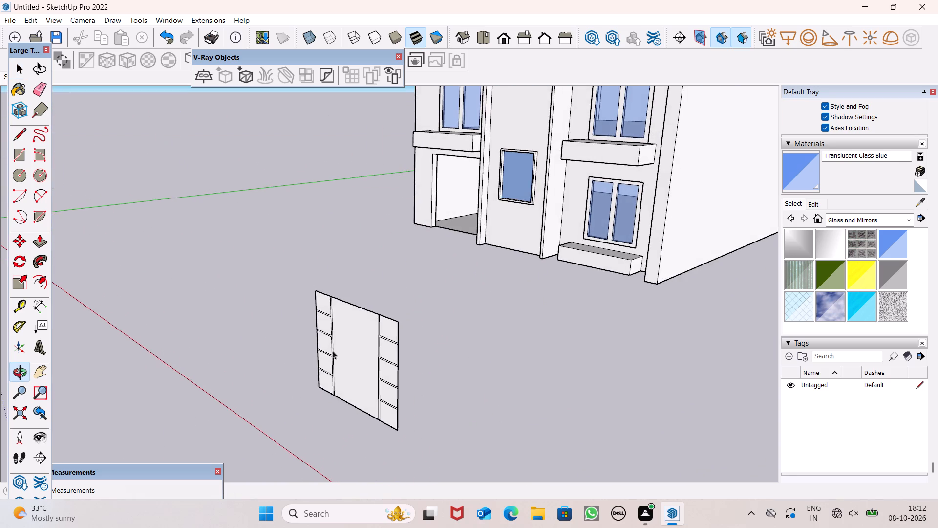
scroll(324, 322, "down", 3)
middle_click_drag(401, 400, 509, 394)
scroll(265, 319, "down", 3)
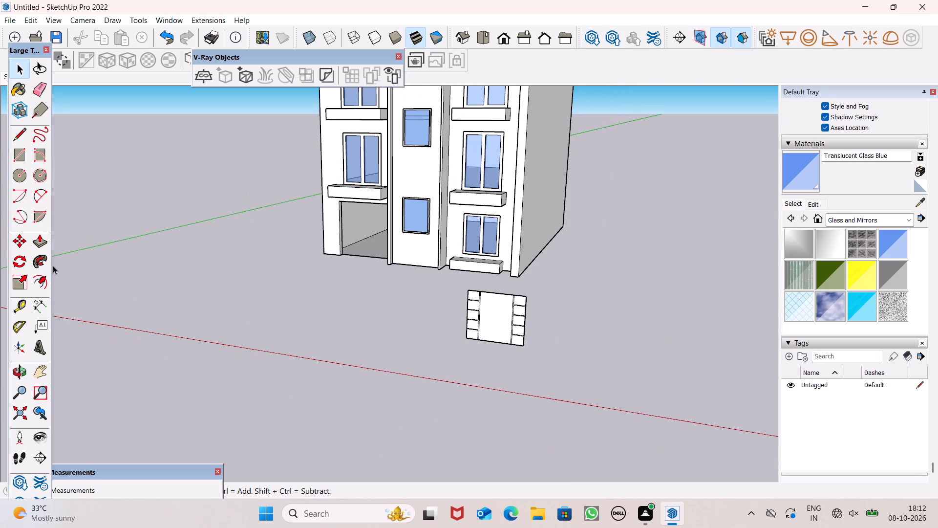
left_click(48, 245)
scroll(489, 299, "up", 5)
middle_click_drag(536, 371, 557, 381)
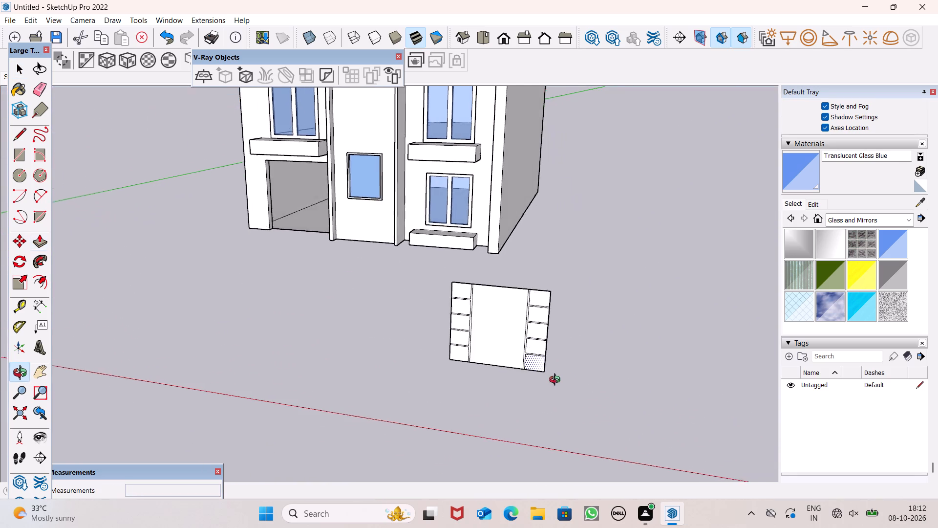
middle_click_drag(557, 381, 560, 372)
scroll(542, 344, "up", 4)
scroll(408, 357, "up", 5)
scroll(335, 329, "down", 1)
scroll(348, 329, "up", 1)
scroll(353, 330, "down", 1)
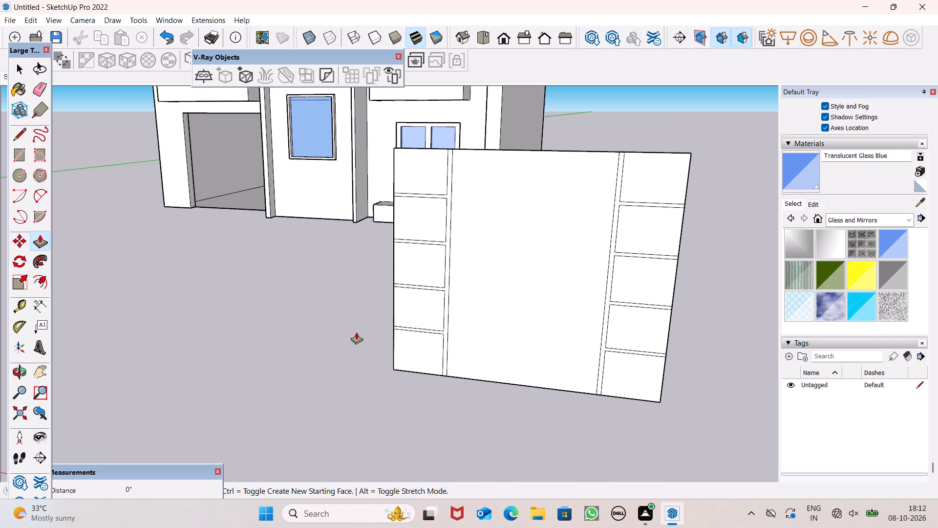
middle_click_drag(426, 379, 471, 405)
scroll(471, 412, "up", 1)
scroll(423, 320, "up", 5)
left_click_drag(415, 332, 416, 340)
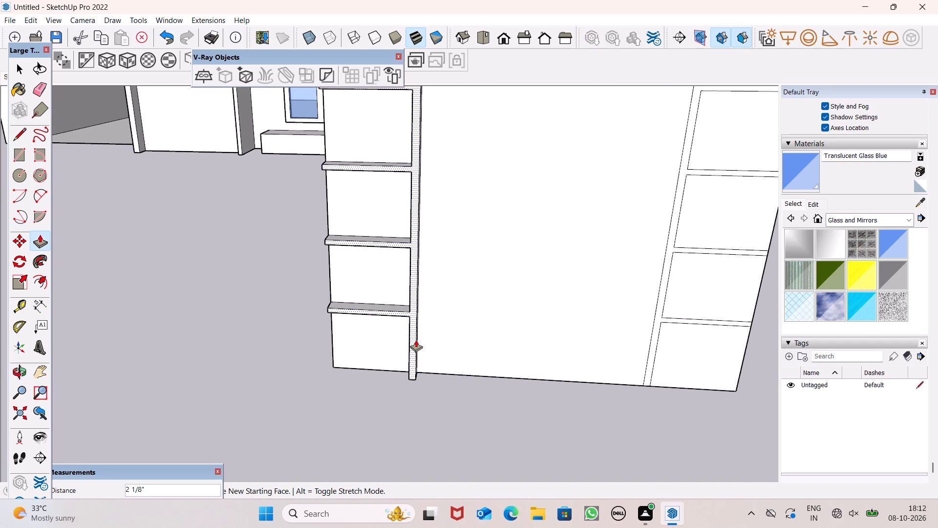
left_click_drag(416, 340, 425, 343)
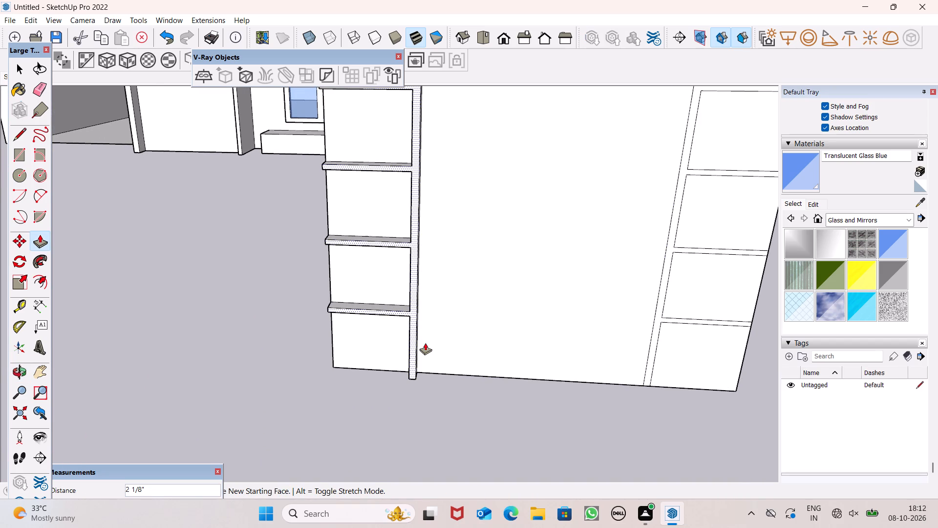
left_click_drag(425, 343, 404, 343)
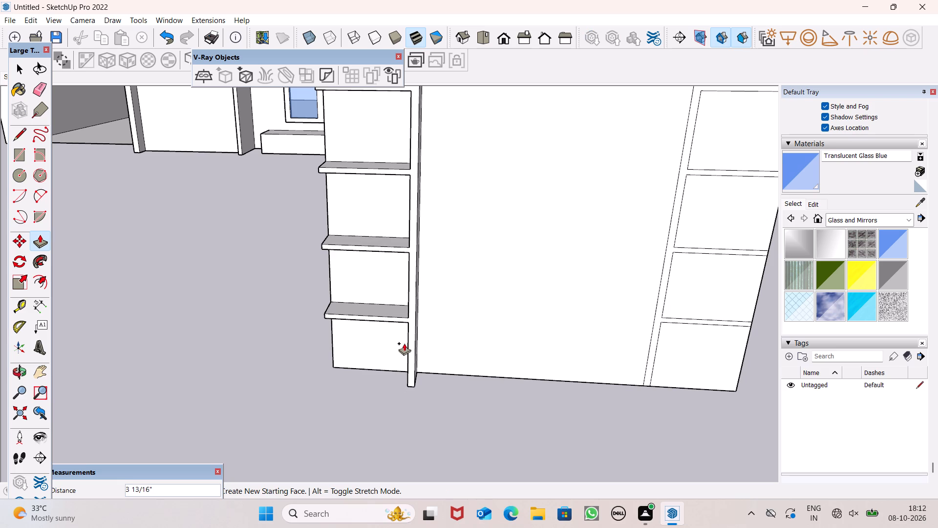
left_click_drag(404, 343, 404, 342)
key("4")
key("shift+quotedbl")
key("Return")
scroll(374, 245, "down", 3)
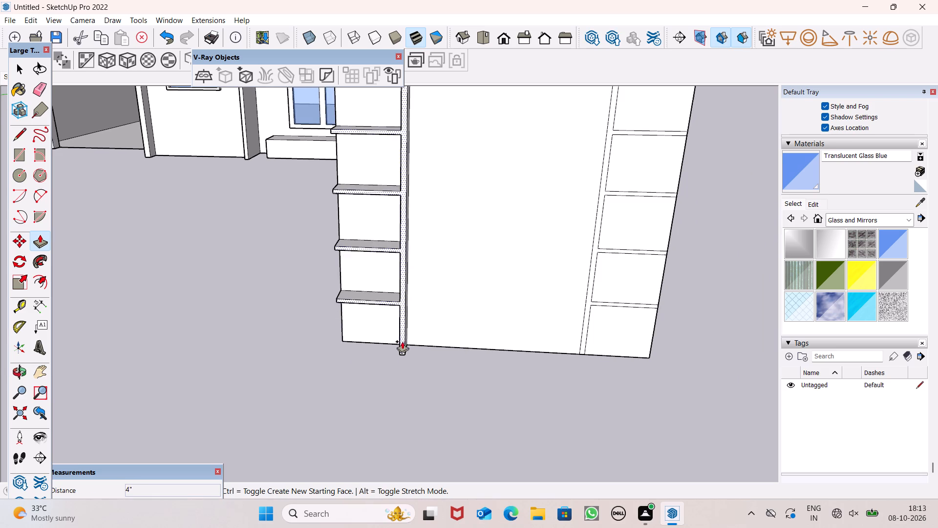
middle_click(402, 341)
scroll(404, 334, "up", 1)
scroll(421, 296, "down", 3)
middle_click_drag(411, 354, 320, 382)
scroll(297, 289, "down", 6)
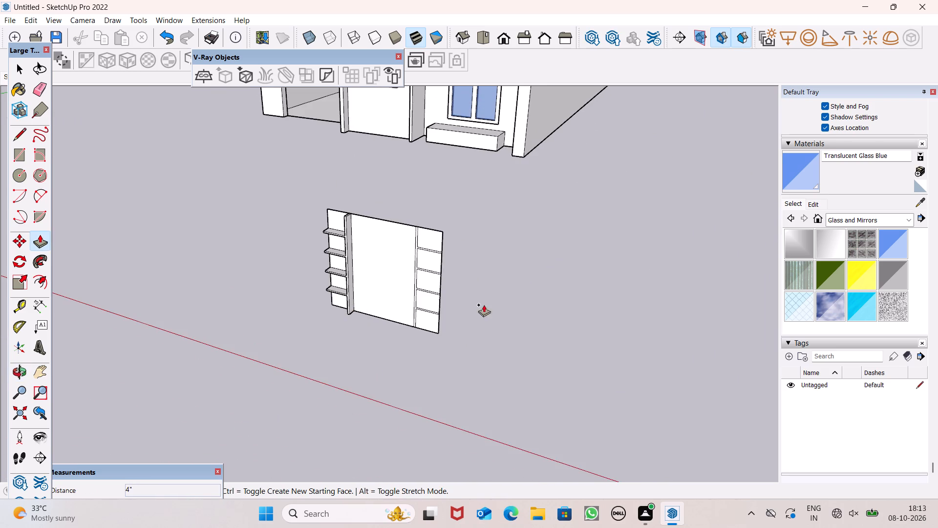
Push/Pull the panel's merged right vertical strip and its horizontal bands outward to the depth of the left strip.
scroll(421, 229, "up", 6)
scroll(424, 315, "up", 1)
scroll(424, 315, "down", 1)
scroll(424, 315, "up", 1)
scroll(424, 323, "down", 1)
scroll(411, 352, "up", 2)
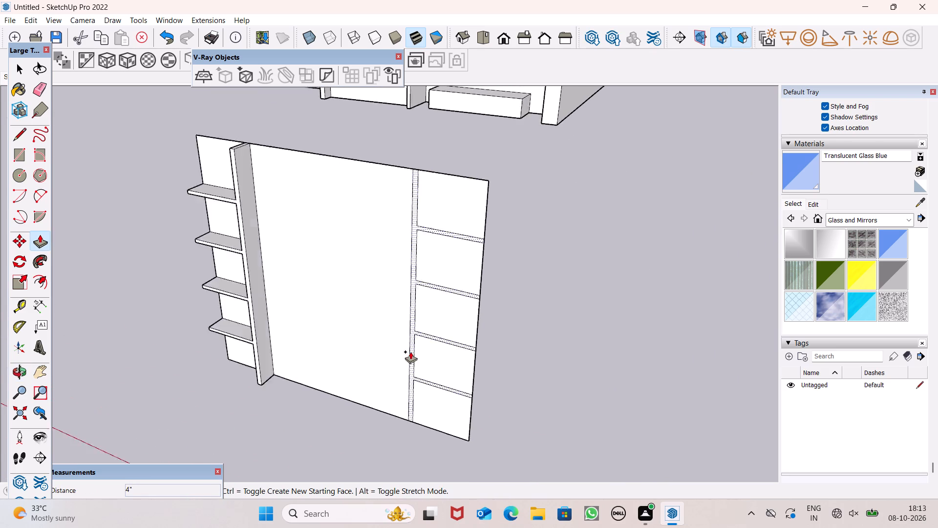
scroll(410, 352, "up", 4)
left_click_drag(412, 351, 236, 360)
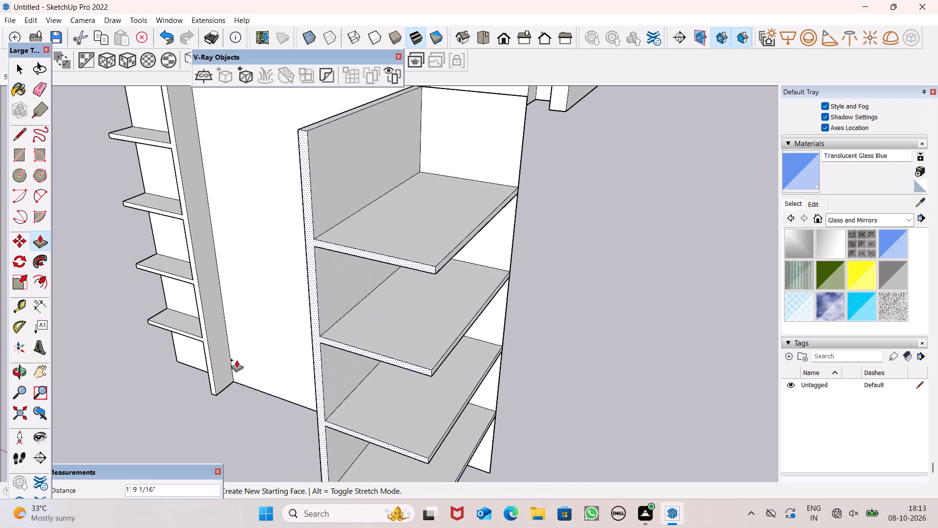
left_click_drag(236, 360, 211, 356)
scroll(349, 353, "down", 1)
key("space")
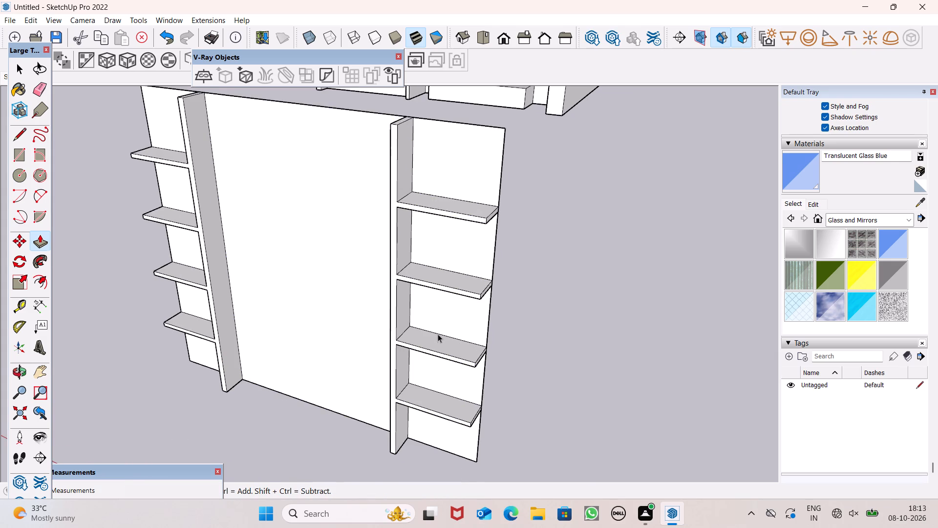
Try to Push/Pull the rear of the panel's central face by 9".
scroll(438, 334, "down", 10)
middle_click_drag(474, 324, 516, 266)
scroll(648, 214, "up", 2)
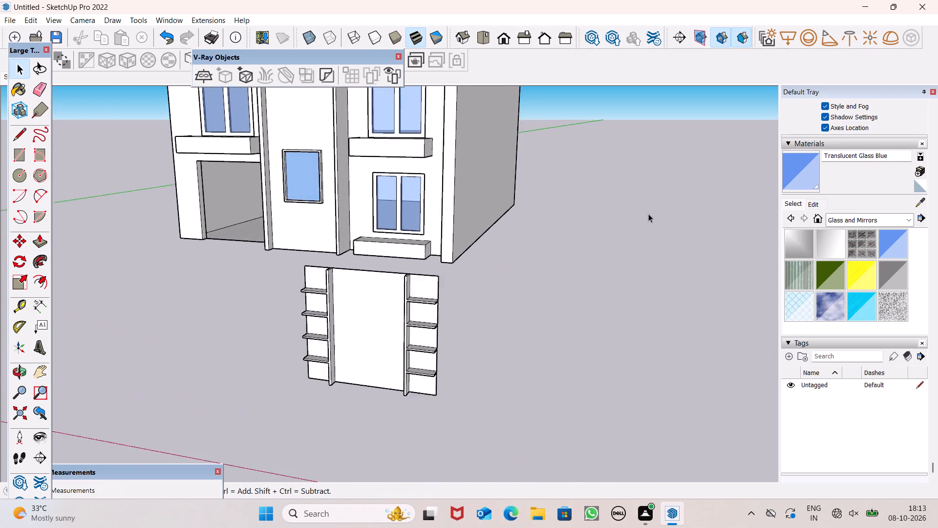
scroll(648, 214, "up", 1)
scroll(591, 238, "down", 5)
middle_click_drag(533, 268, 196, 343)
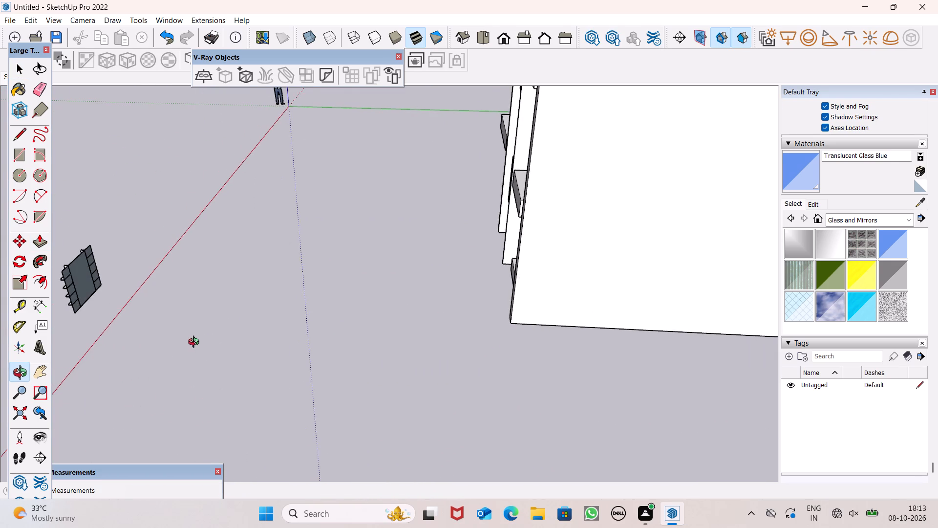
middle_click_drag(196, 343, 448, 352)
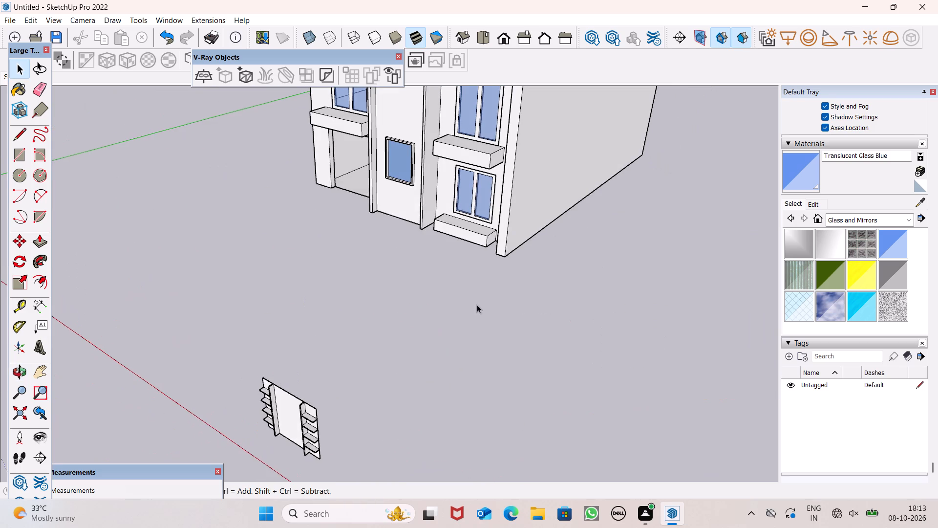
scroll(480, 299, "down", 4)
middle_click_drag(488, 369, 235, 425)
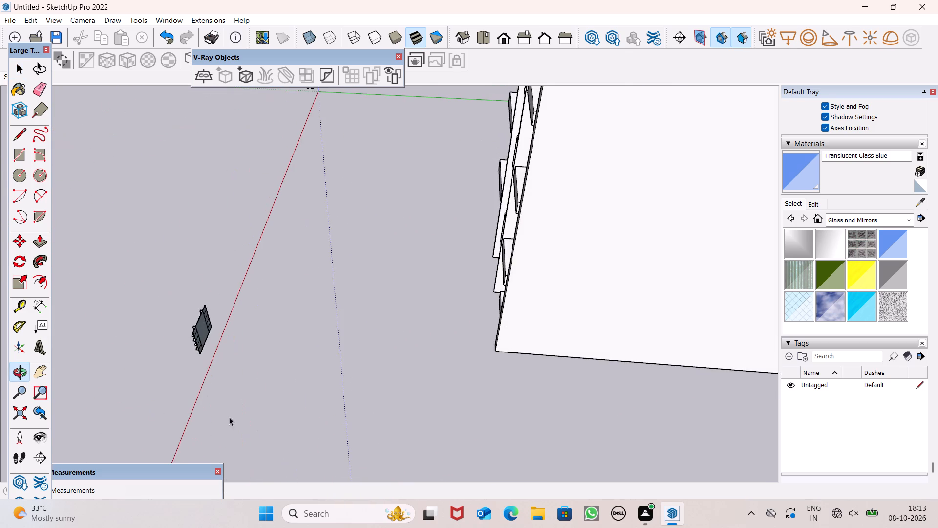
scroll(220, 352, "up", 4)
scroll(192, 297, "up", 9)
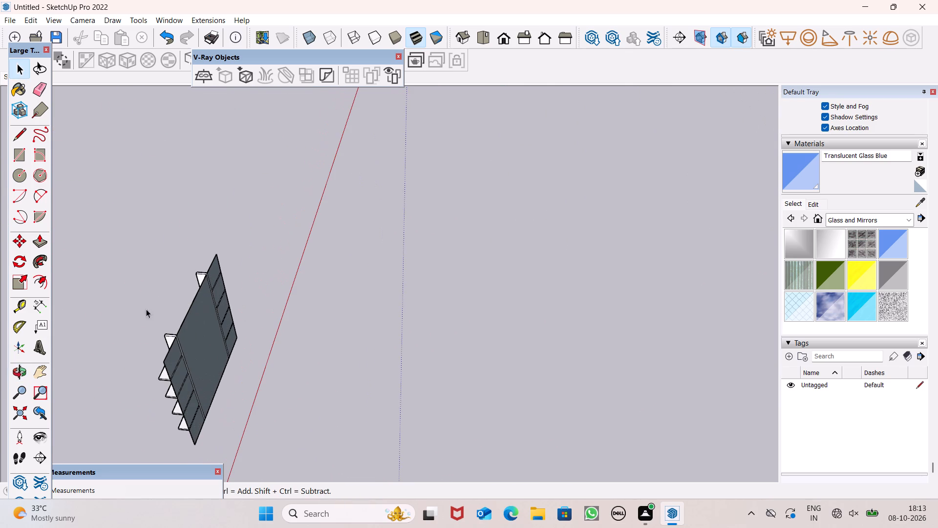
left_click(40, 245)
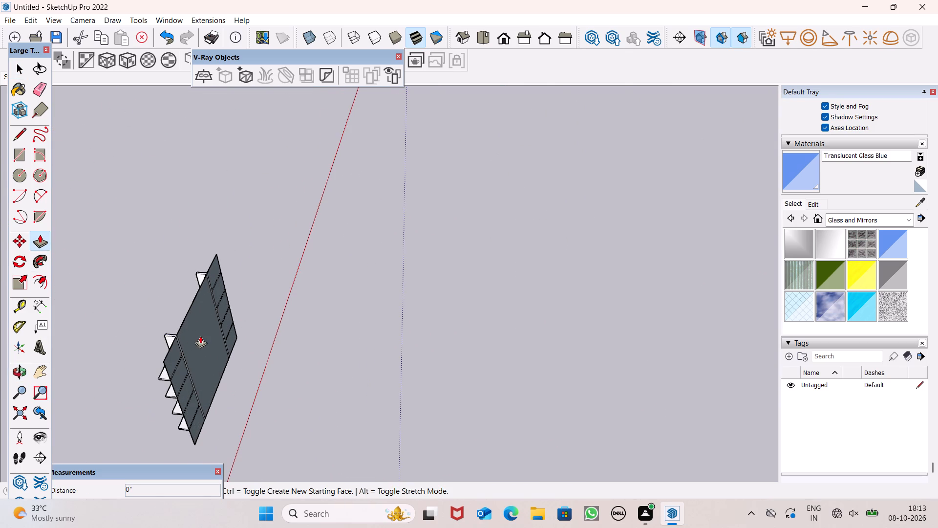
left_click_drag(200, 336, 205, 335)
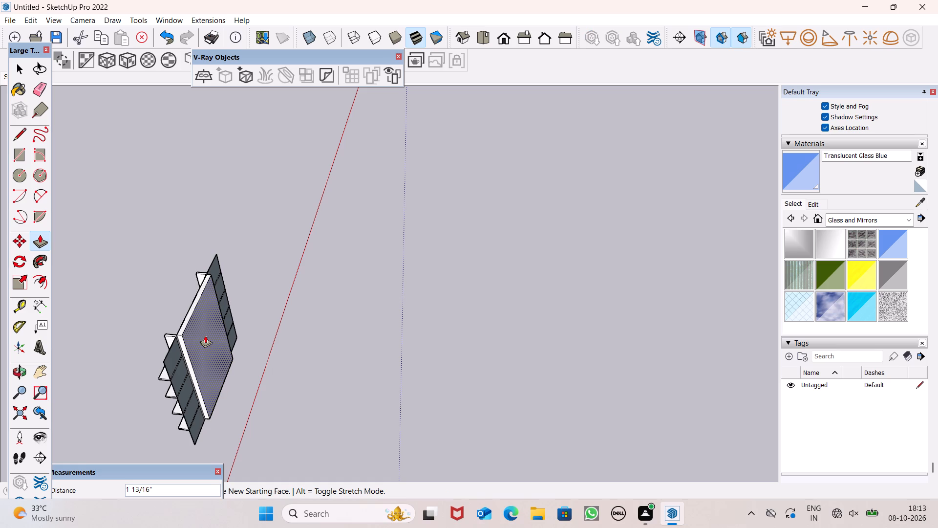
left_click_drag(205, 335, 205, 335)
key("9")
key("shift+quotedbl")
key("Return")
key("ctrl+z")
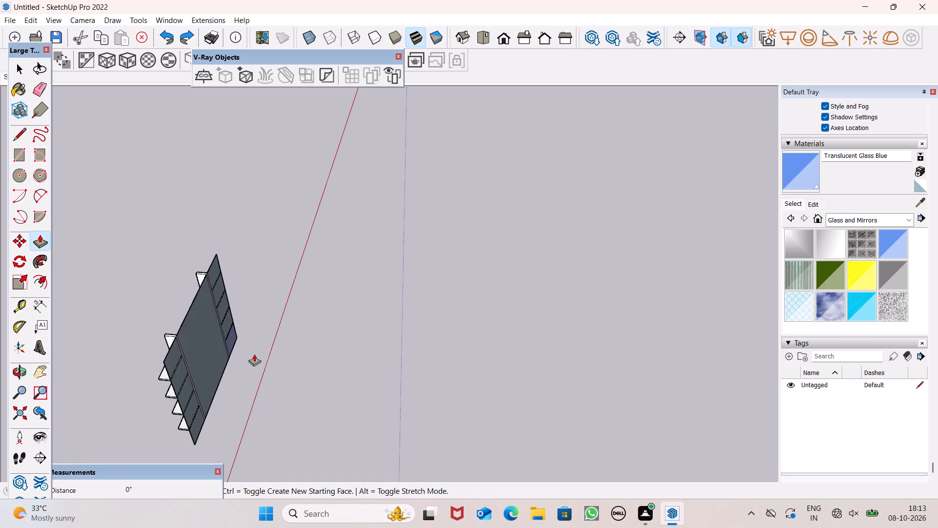
Paint the five cells beside the panel's left strip with Translucent Glass Dark Green.
middle_click_drag(209, 348, 141, 335)
key("space")
scroll(300, 350, "down", 3)
middle_click_drag(341, 353, 425, 368)
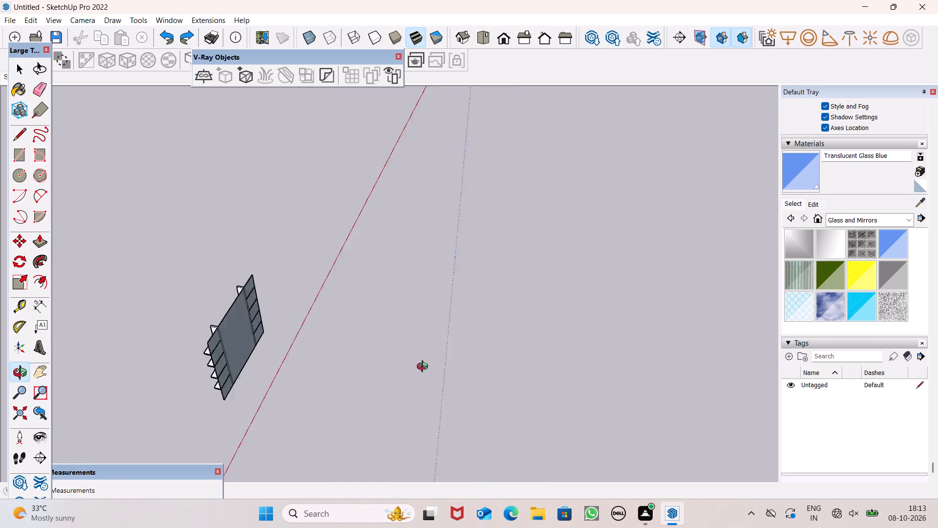
middle_click_drag(425, 368, 480, 343)
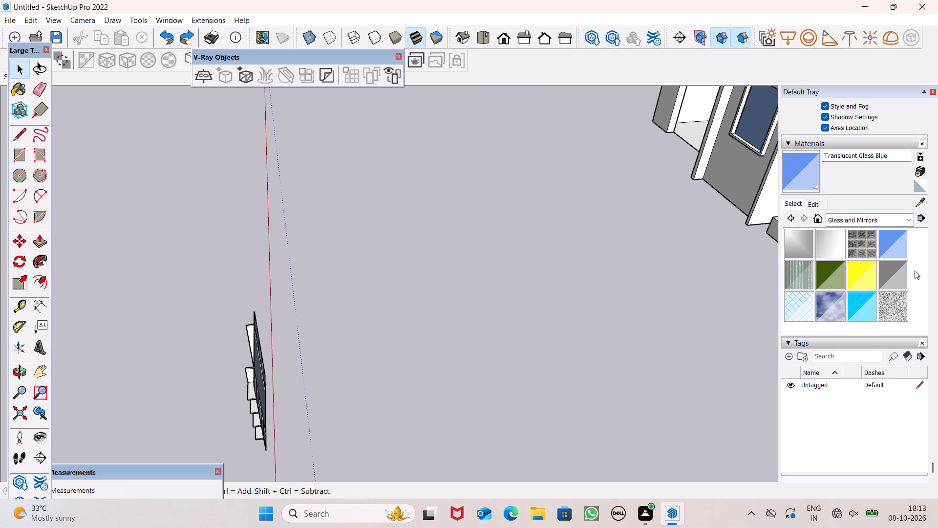
left_click(842, 282)
scroll(581, 294, "down", 4)
middle_click_drag(527, 325, 527, 325)
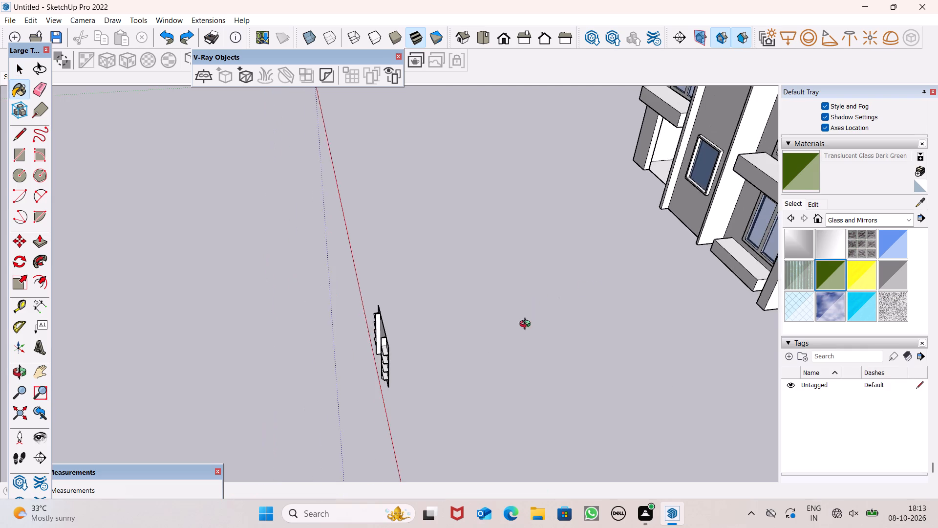
middle_click_drag(527, 325, 851, 211)
scroll(692, 207, "up", 7)
scroll(475, 226, "down", 7)
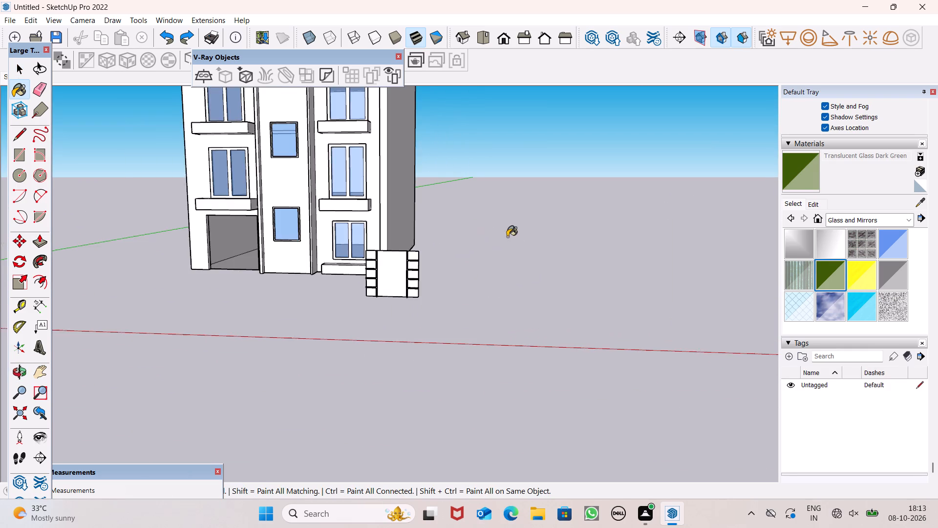
scroll(405, 259, "up", 12)
left_click(356, 242)
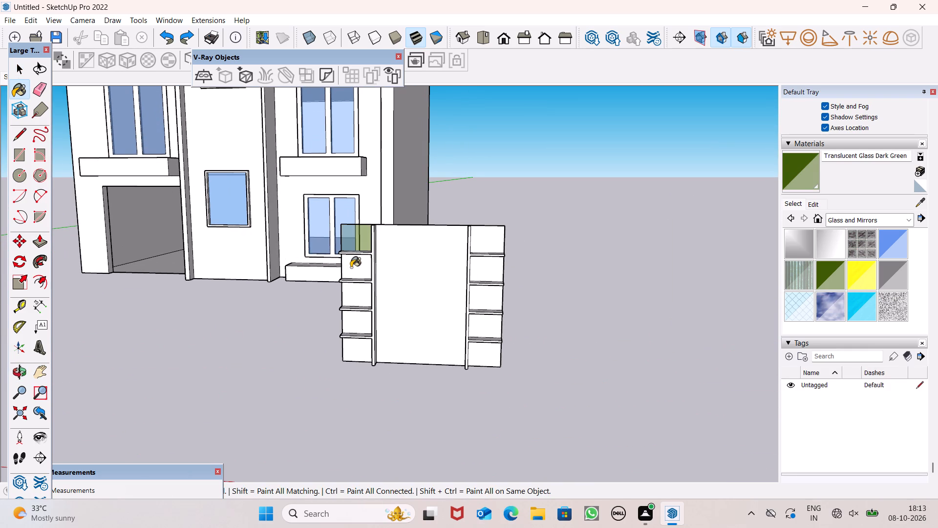
left_click(351, 267)
left_click(360, 292)
left_click(355, 316)
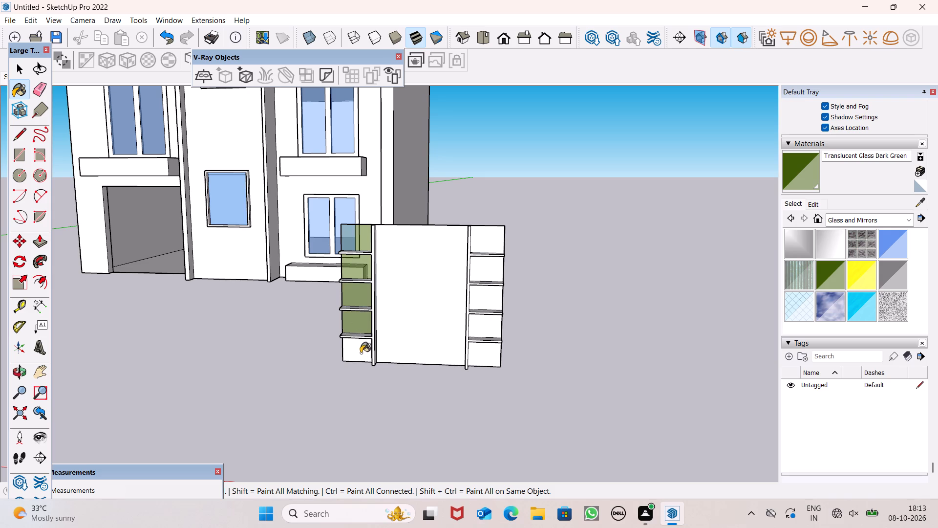
left_click(361, 352)
Paint the five cells beside the panel's right strip with Translucent Glass Dark Green.
left_click_drag(483, 362, 488, 362)
left_click(488, 322)
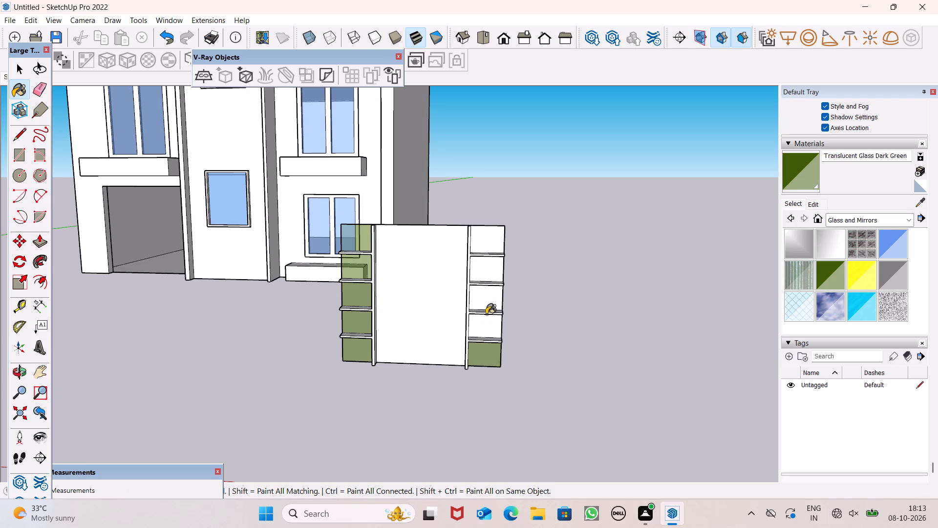
left_click(485, 298)
left_click(493, 263)
left_click(494, 245)
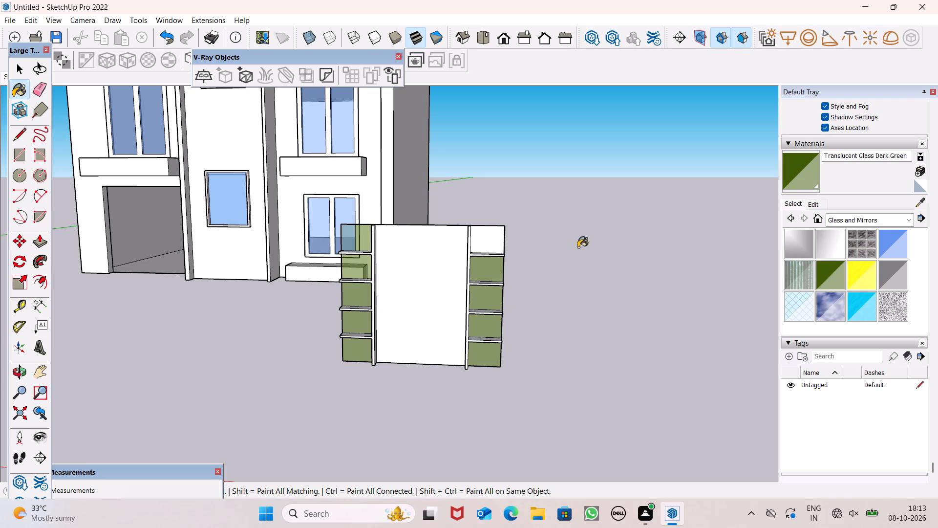
middle_click_drag(578, 286, 542, 259)
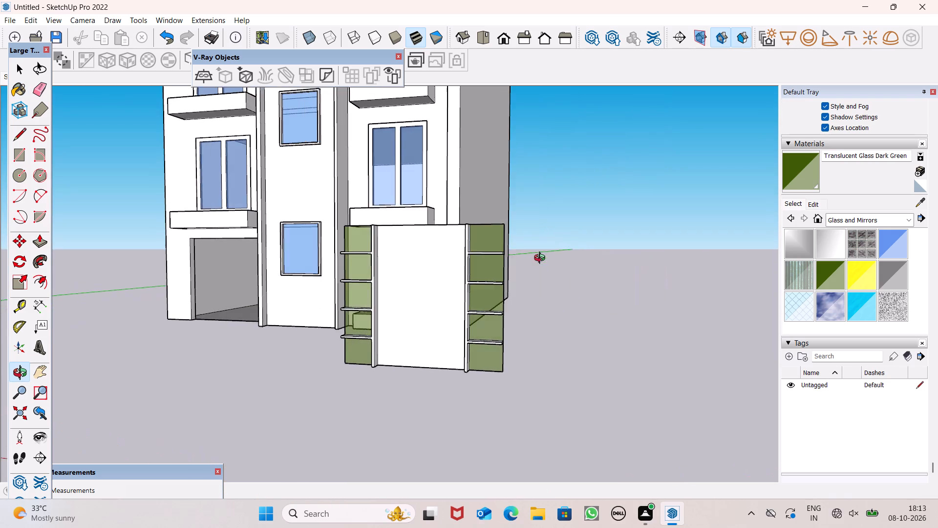
middle_click_drag(542, 259, 569, 260)
key("space")
Paint the left strip's merged front face and the tops of its four shelves with Wood Floor Parquet from the Wood collection.
scroll(603, 261, "down", 3)
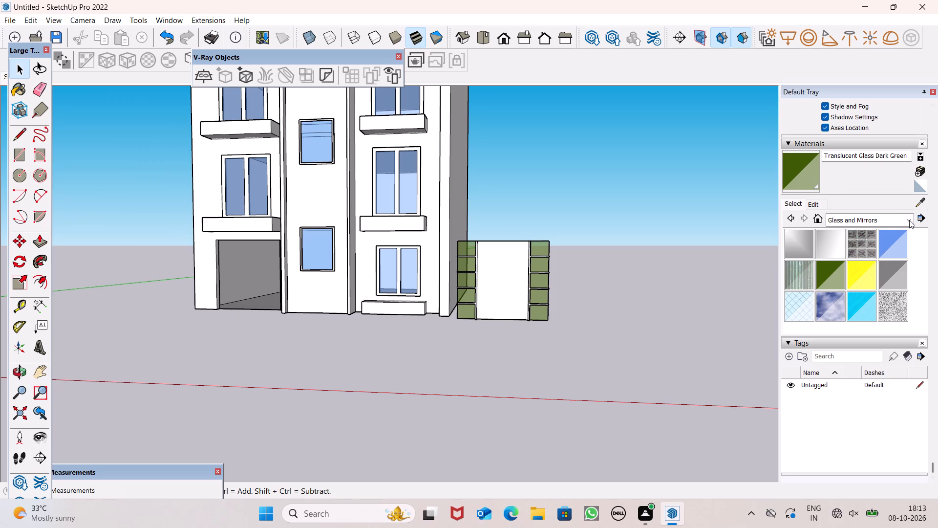
left_click(910, 219)
left_click(857, 380)
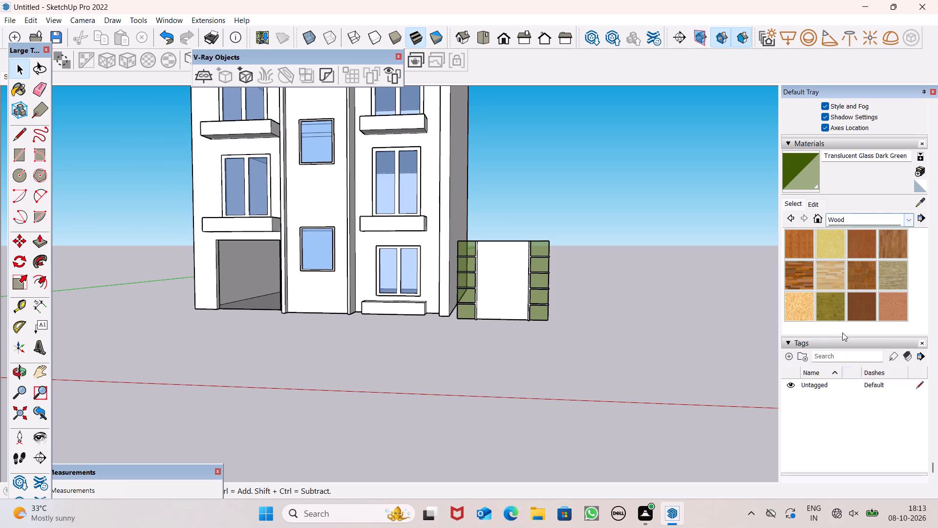
left_click(891, 249)
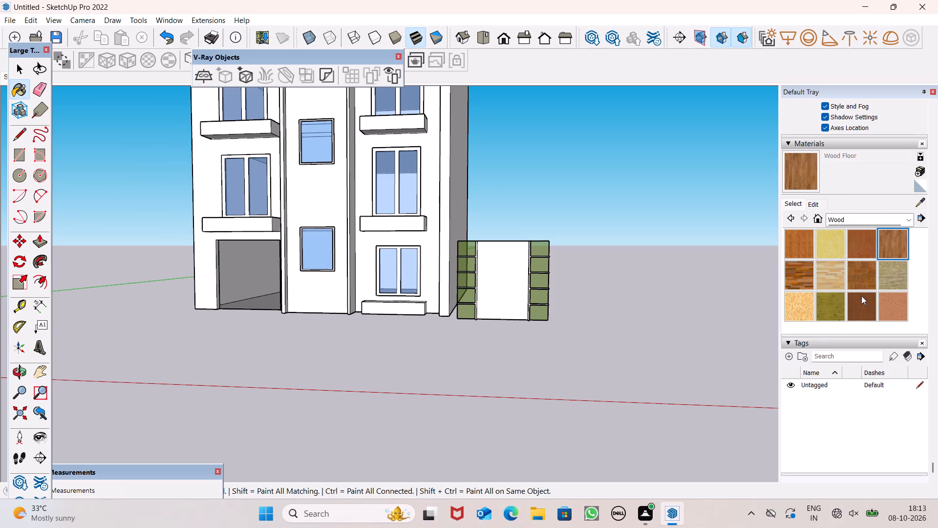
left_click(861, 288)
scroll(469, 276, "up", 6)
middle_click_drag(501, 322, 513, 371)
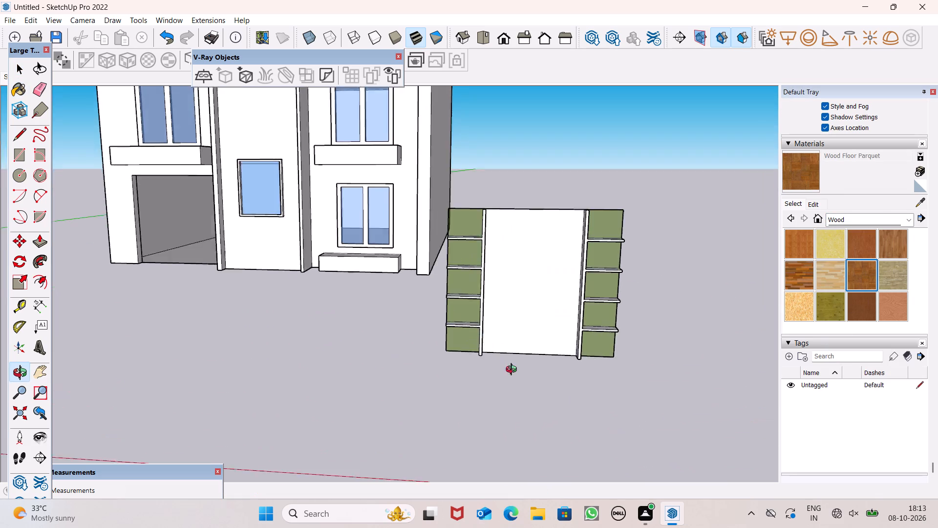
middle_click_drag(513, 371, 531, 427)
scroll(487, 263, "up", 10)
left_click(479, 261)
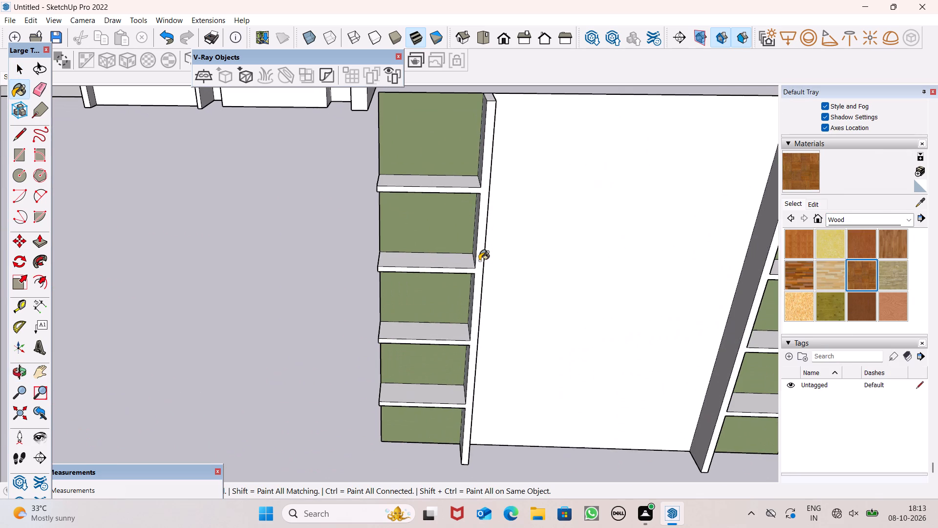
left_click(442, 260)
left_click(439, 182)
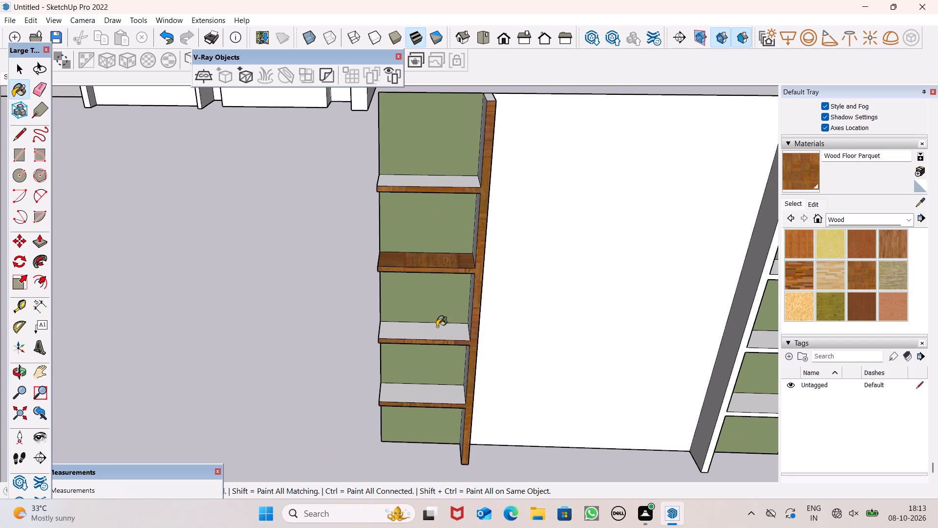
left_click(431, 331)
left_click(430, 394)
Paint the left strip's three side-face sections between the shelves with Wood Floor Parquet.
middle_click_drag(473, 383, 665, 289)
scroll(665, 289, "up", 1)
middle_click_drag(665, 289, 667, 281)
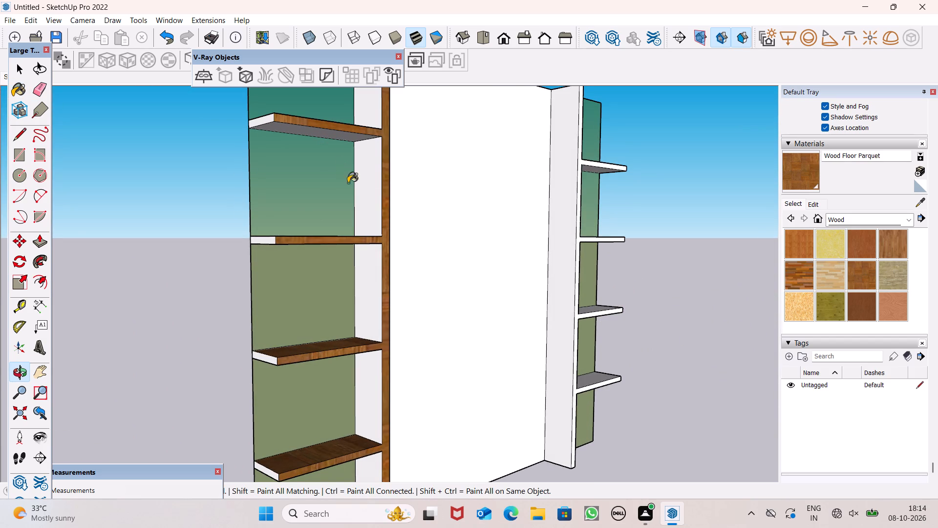
left_click(373, 185)
left_click(364, 293)
left_click(375, 388)
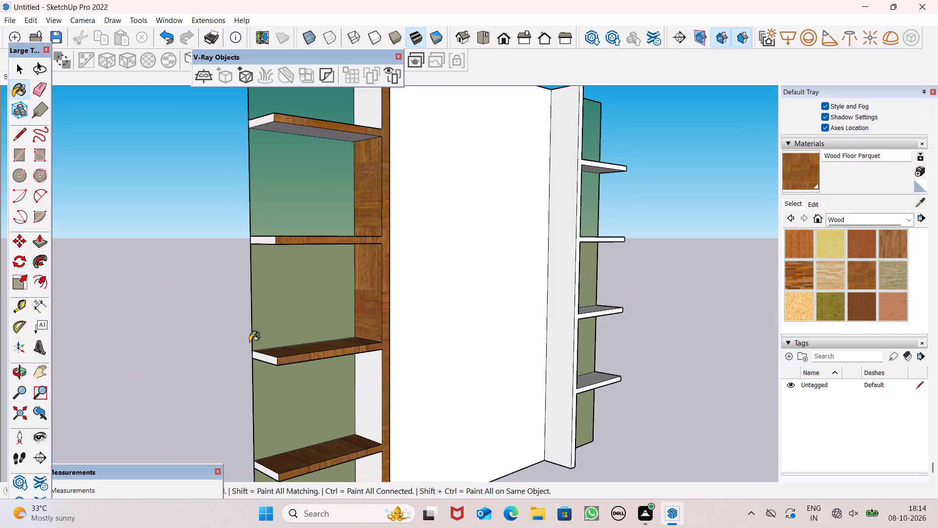
Paint the outer ends of the four left shelves and the strip's top and bottom side-face sections with Wood Floor Parquet.
left_click_drag(259, 358, 264, 339)
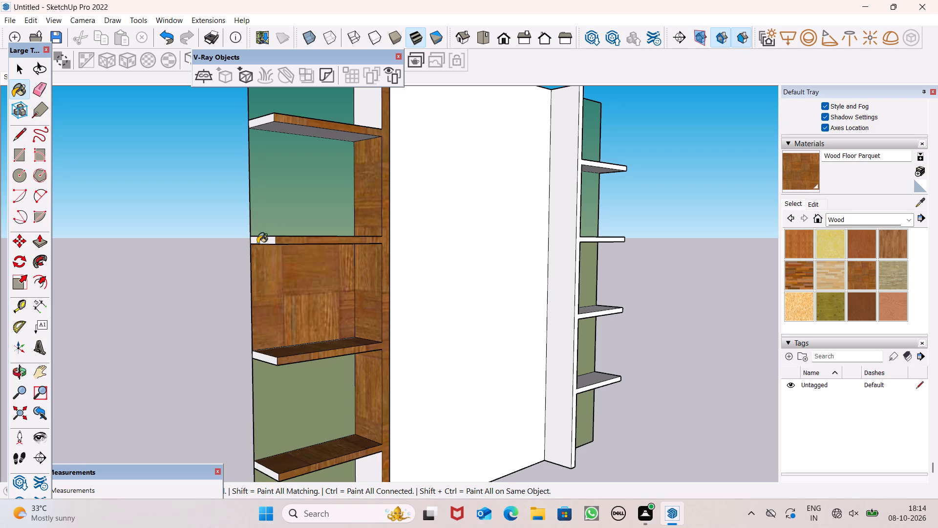
key("ctrl+z")
left_click(270, 240)
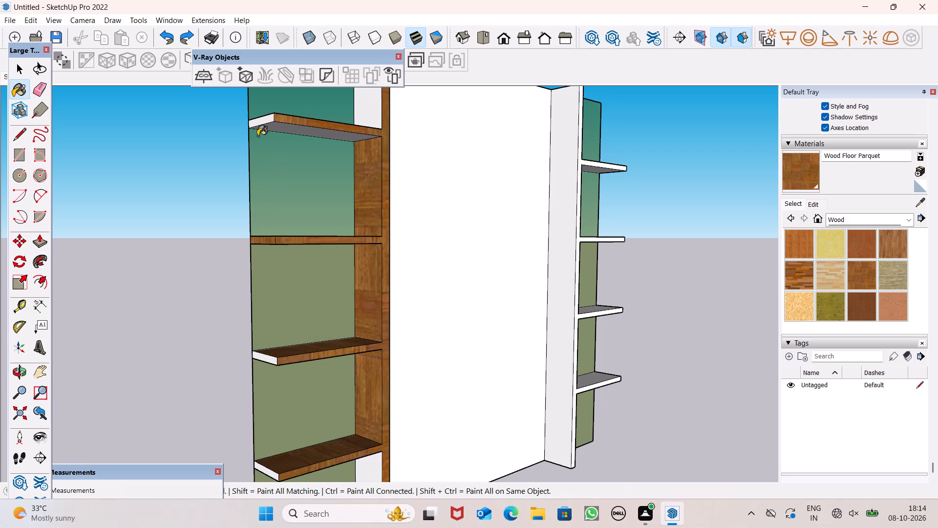
left_click(261, 120)
left_click(371, 106)
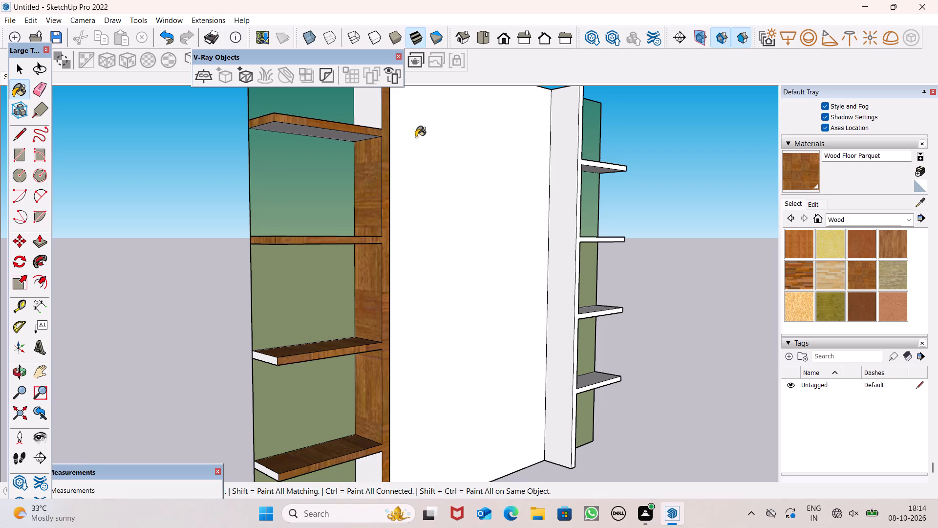
scroll(409, 174, "down", 1)
scroll(290, 359, "up", 4)
scroll(292, 354, "down", 1)
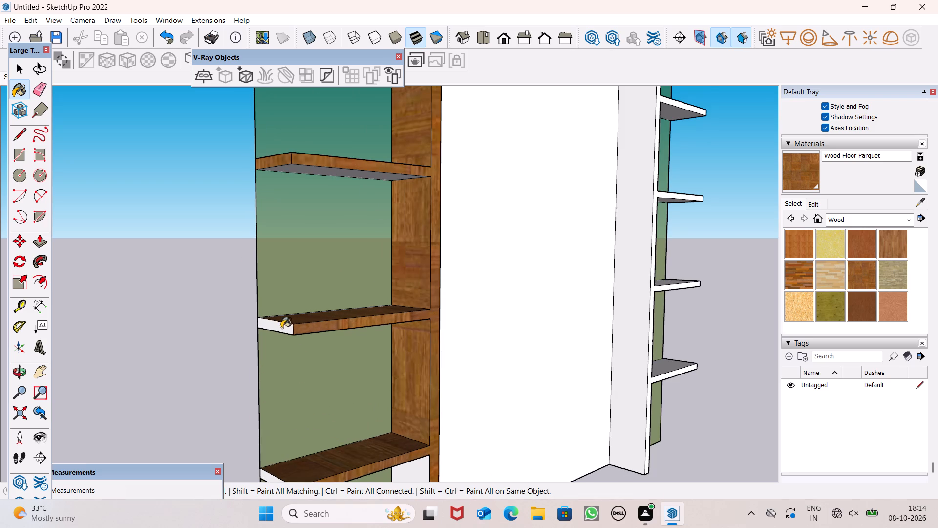
left_click(281, 328)
scroll(380, 288, "down", 5)
scroll(317, 413, "up", 7)
left_click(333, 374)
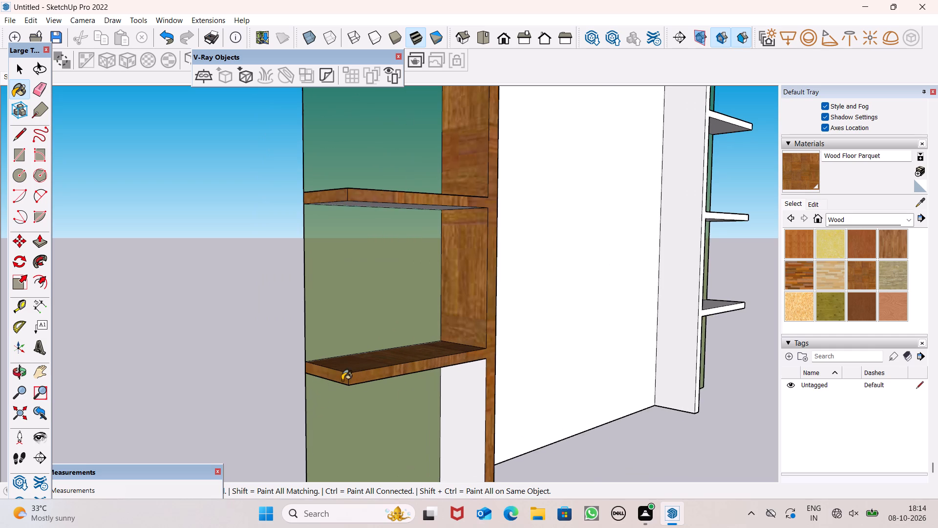
left_click(464, 410)
Paint the undersides of the four left shelves with Wood Floor Parquet.
scroll(449, 357, "down", 8)
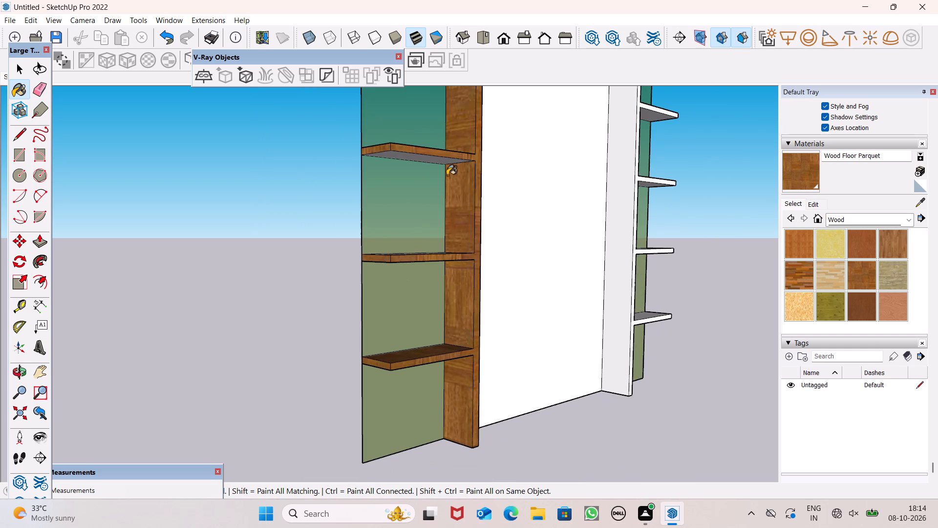
scroll(450, 171, "up", 1)
scroll(510, 332, "up", 1)
middle_click_drag(510, 332, 462, 234)
scroll(390, 327, "up", 8)
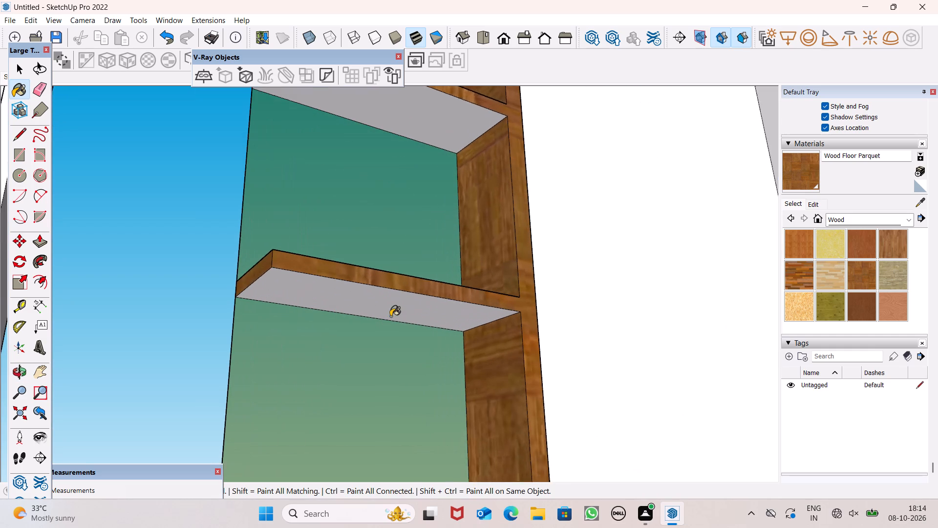
scroll(390, 316, "up", 1)
left_click(390, 309)
left_click(460, 110)
scroll(538, 257, "down", 9)
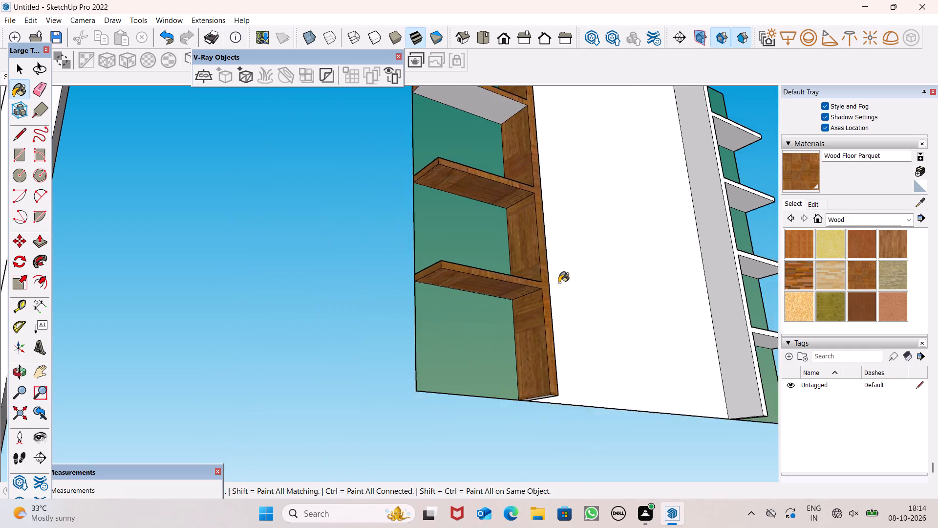
scroll(559, 287, "up", 1)
scroll(559, 292, "down", 1)
scroll(509, 302, "down", 9)
scroll(523, 173, "up", 7)
left_click(473, 191)
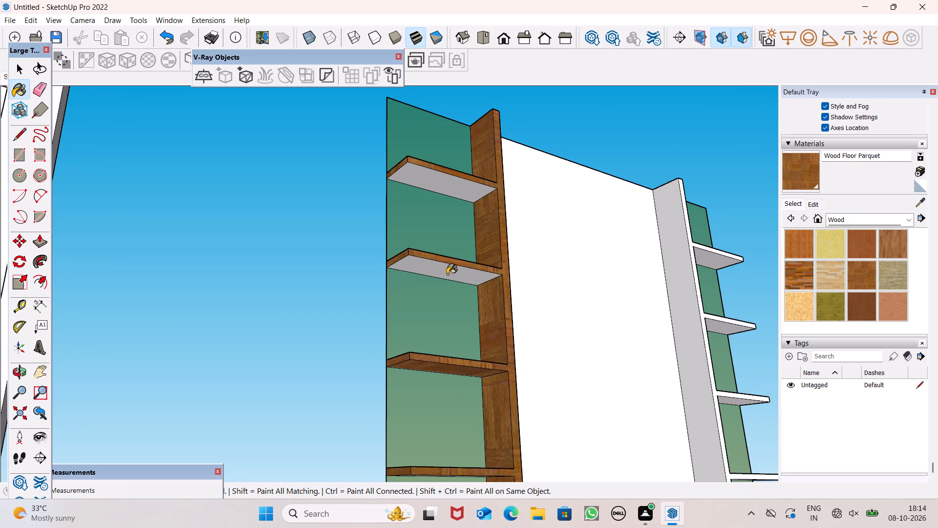
left_click(447, 273)
Paint the left strip's top end and its inner side face toward the central panel with Wood Floor Parquet.
scroll(484, 275, "down", 3)
middle_click_drag(519, 291, 252, 461)
scroll(535, 401, "down", 1)
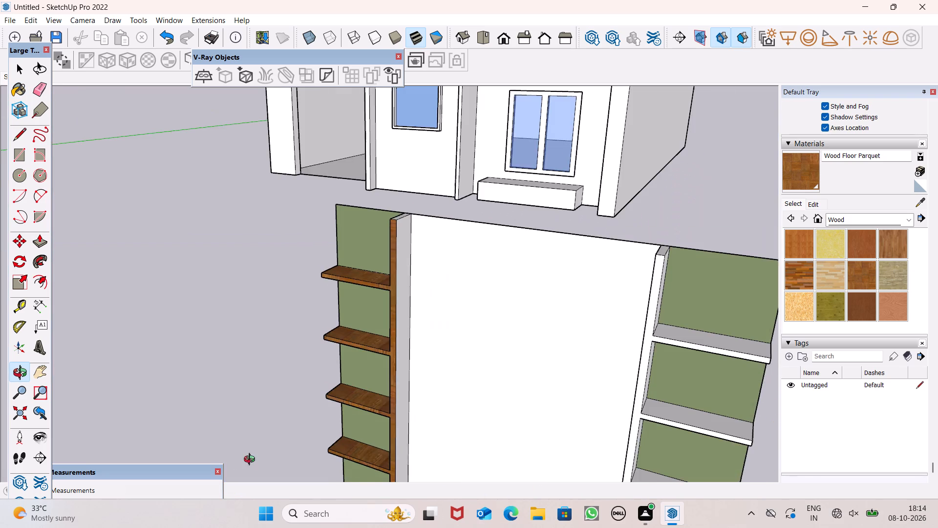
middle_click_drag(252, 461, 234, 449)
middle_click_drag(395, 248, 404, 414)
scroll(458, 212, "up", 8)
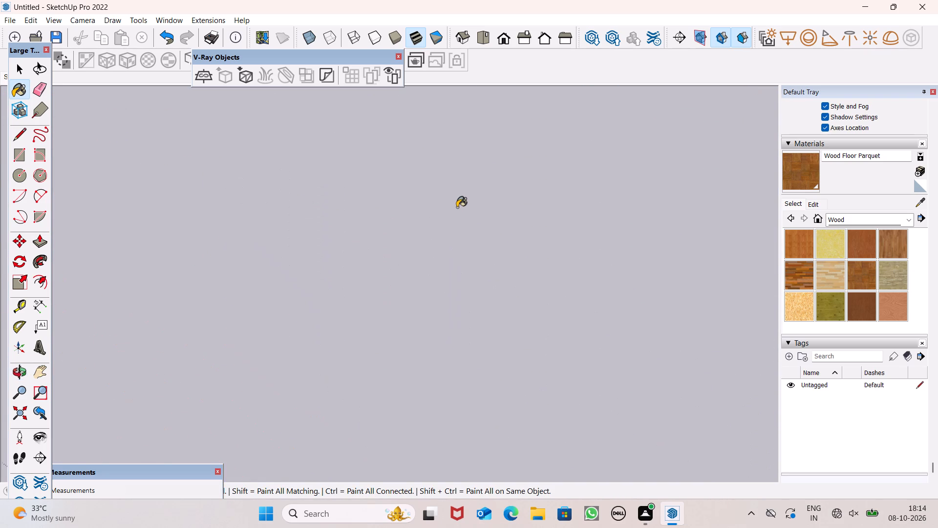
scroll(442, 216, "down", 6)
left_click(236, 286)
left_click(246, 315)
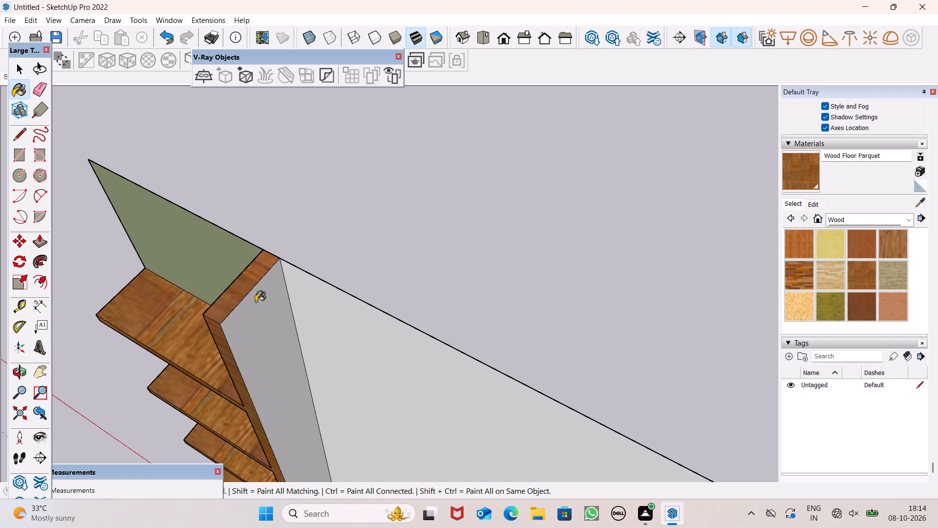
Paint the tops of the upper three right shelves and the strip's side sections between the top two and bottom two shelves with Wood Floor Parquet.
scroll(301, 257, "down", 1)
scroll(407, 236, "down", 10)
middle_click_drag(455, 325, 435, 238)
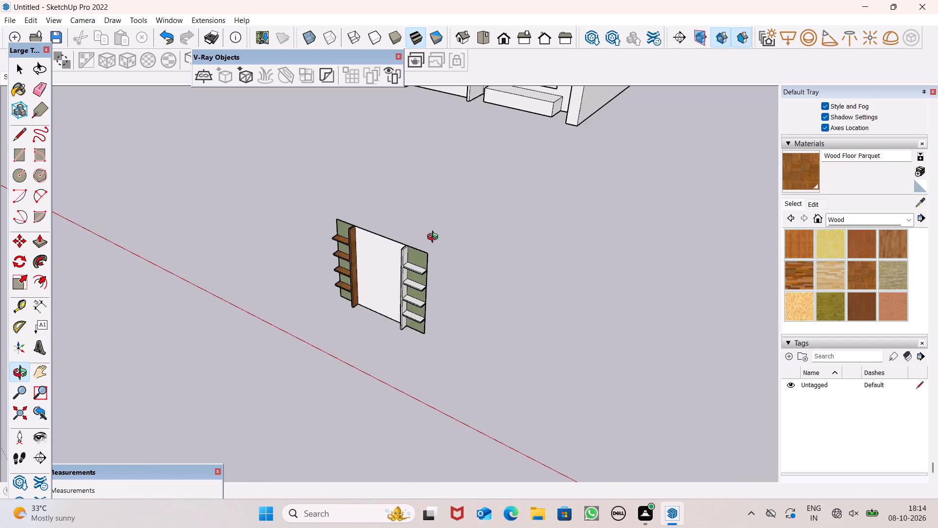
scroll(435, 238, "up", 8)
middle_click_drag(435, 238, 433, 253)
scroll(394, 308, "up", 3)
left_click(385, 307)
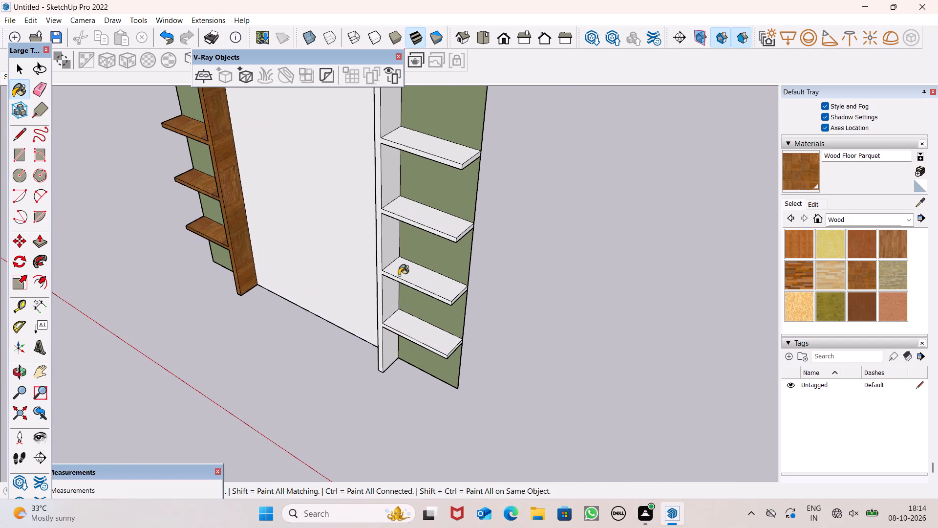
left_click(399, 275)
left_click(402, 334)
left_click(430, 208)
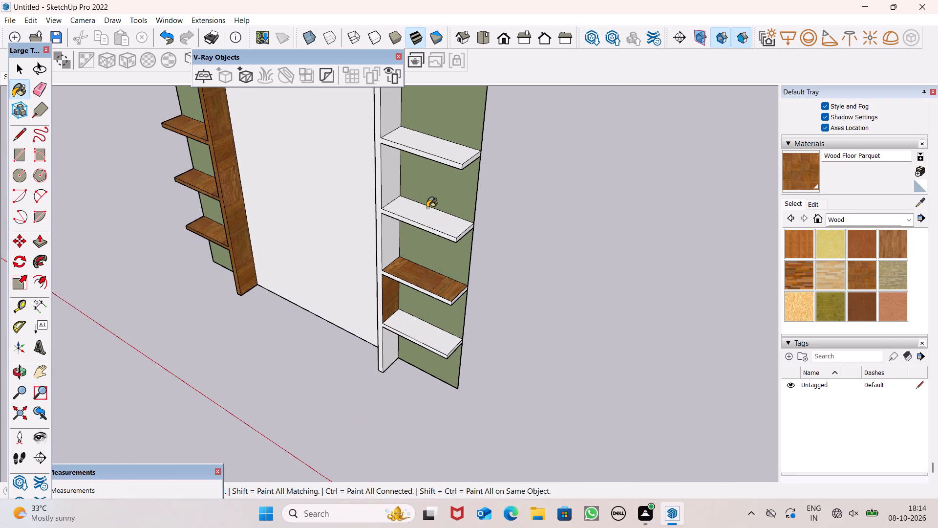
left_click(419, 133)
scroll(344, 165, "up", 6)
left_click(446, 169)
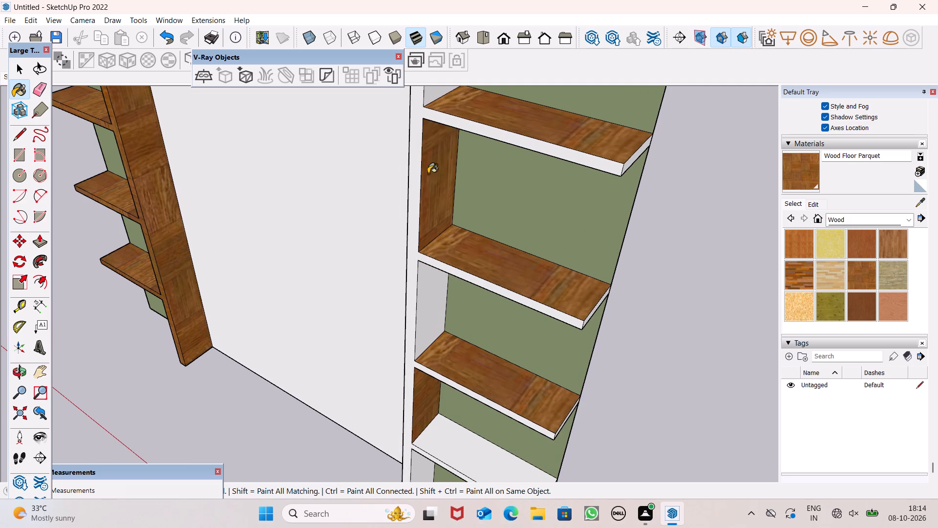
Paint the right strip's merged front face, its three remaining shelf-side sections and the lowest shelf's top with Wood Floor Parquet.
left_click(417, 172)
left_click(433, 310)
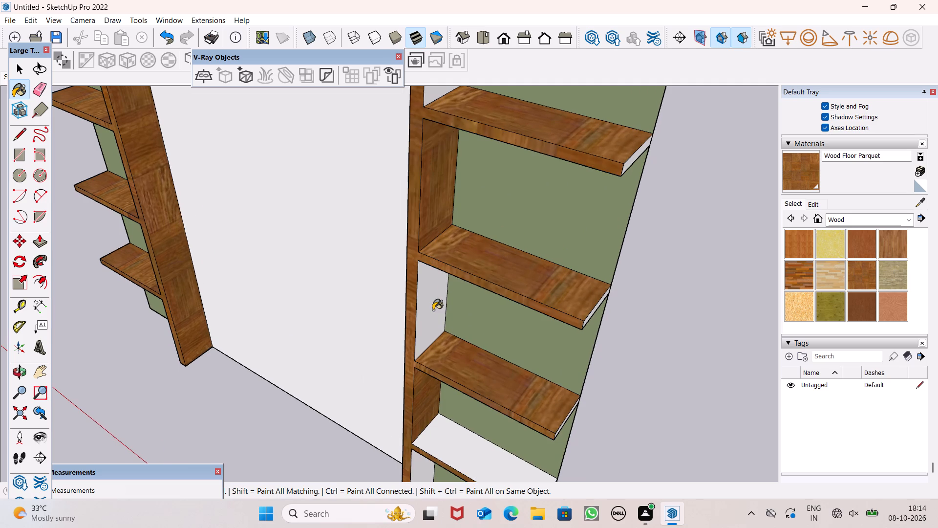
scroll(474, 335, "down", 1)
left_click(441, 119)
scroll(512, 209, "down", 5)
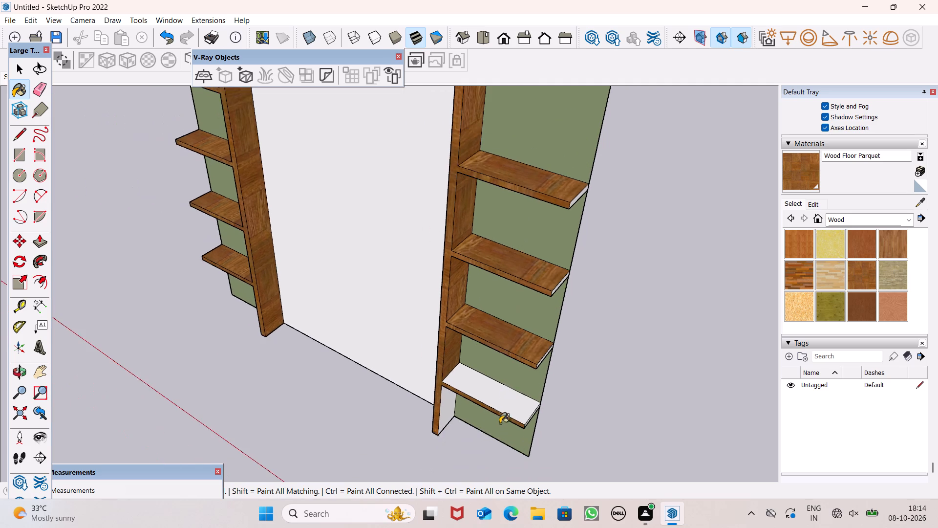
scroll(498, 423, "up", 7)
left_click(485, 363)
left_click(410, 389)
scroll(451, 359, "down", 1)
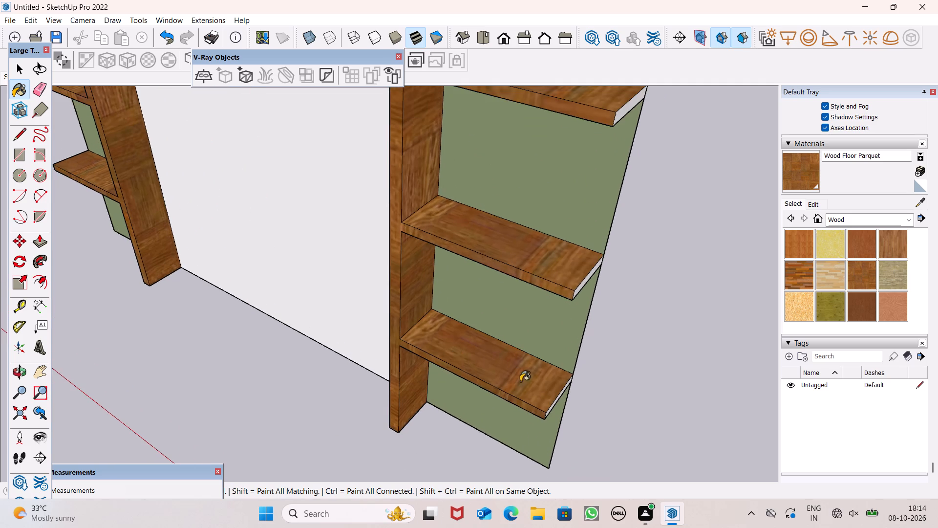
Paint the outer ends of the four right shelves with Wood Floor Parquet.
middle_click_drag(506, 382, 322, 335)
left_click(395, 271)
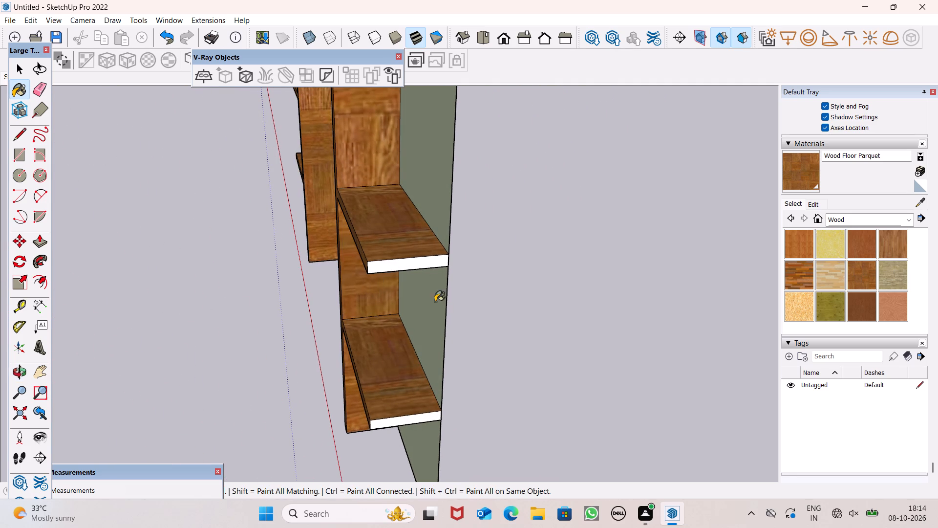
left_click(406, 425)
left_click(419, 265)
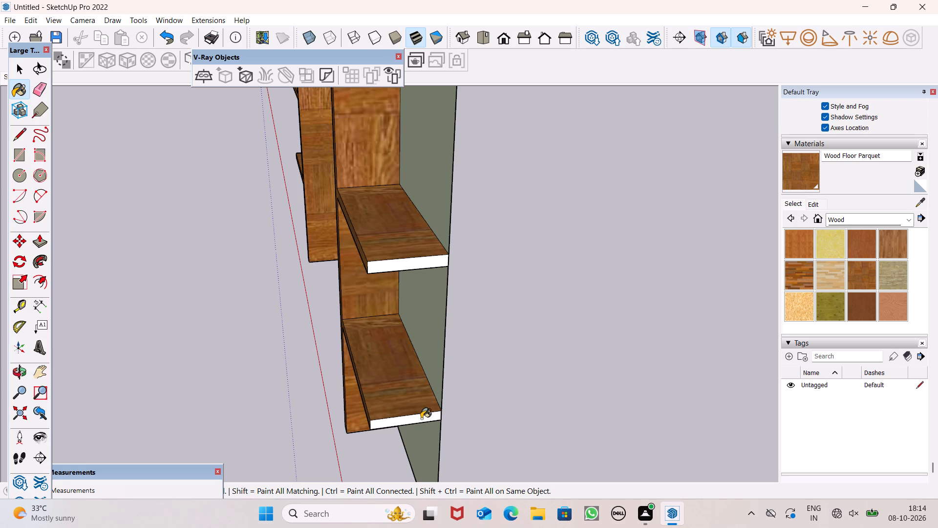
left_click(421, 418)
scroll(387, 393, "down", 8)
scroll(401, 284, "up", 2)
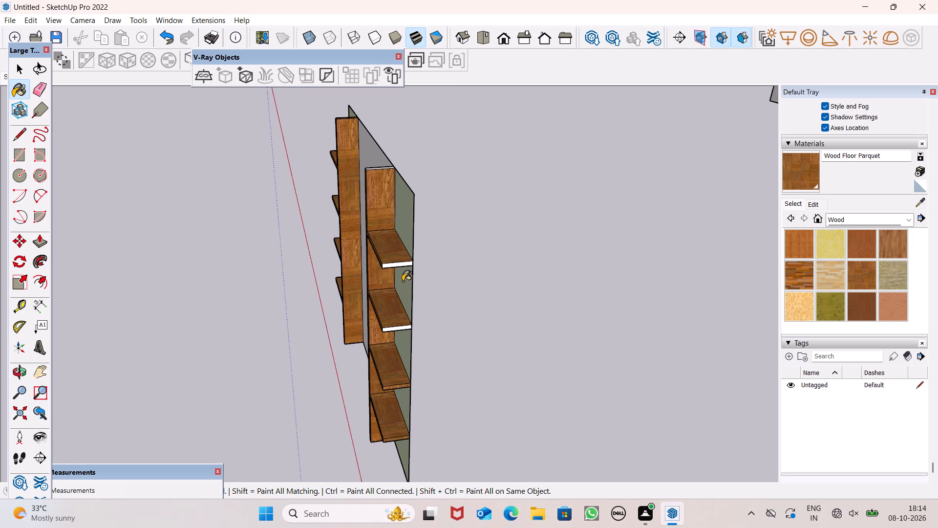
scroll(404, 280, "up", 5)
scroll(353, 235, "up", 3)
left_click(398, 246)
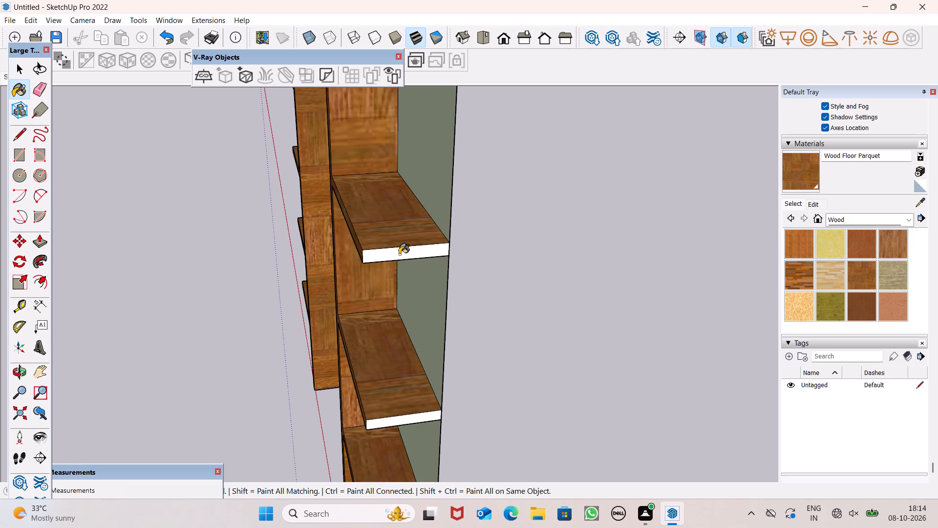
left_click(399, 254)
left_click(424, 417)
scroll(430, 381, "down", 2)
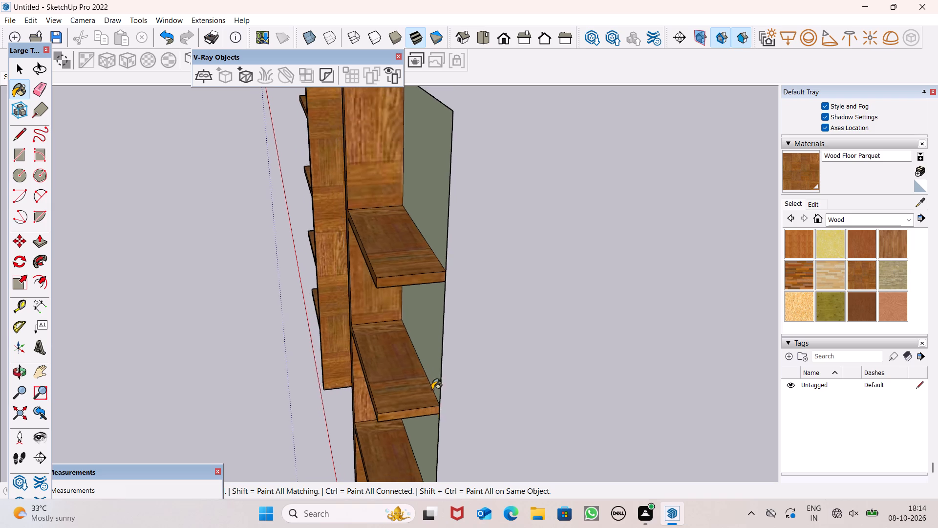
Paint the right strip's top end with Wood Floor Parquet.
scroll(436, 373, "down", 4)
middle_click_drag(492, 300, 602, 477)
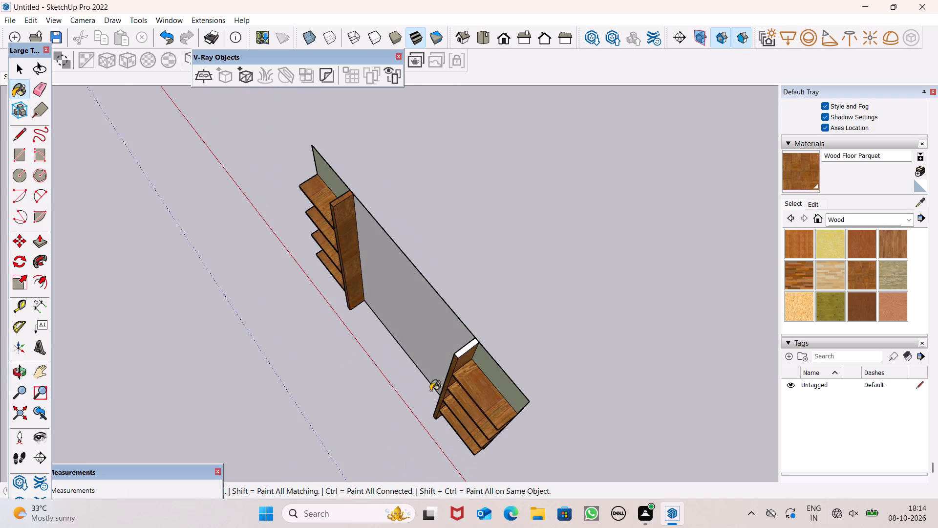
scroll(437, 368, "up", 3)
scroll(448, 340, "down", 1)
scroll(448, 340, "up", 4)
left_click(497, 349)
Paint the undersides of the four right shelves with Wood Floor Parquet.
scroll(499, 344, "down", 3)
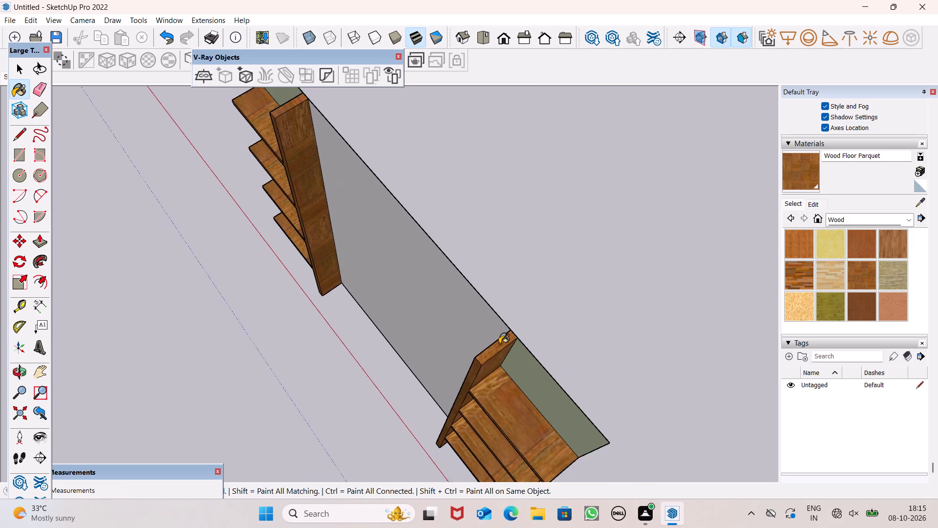
scroll(499, 344, "down", 7)
middle_click_drag(500, 403, 682, 199)
middle_click_drag(487, 407, 531, 132)
scroll(586, 360, "up", 5)
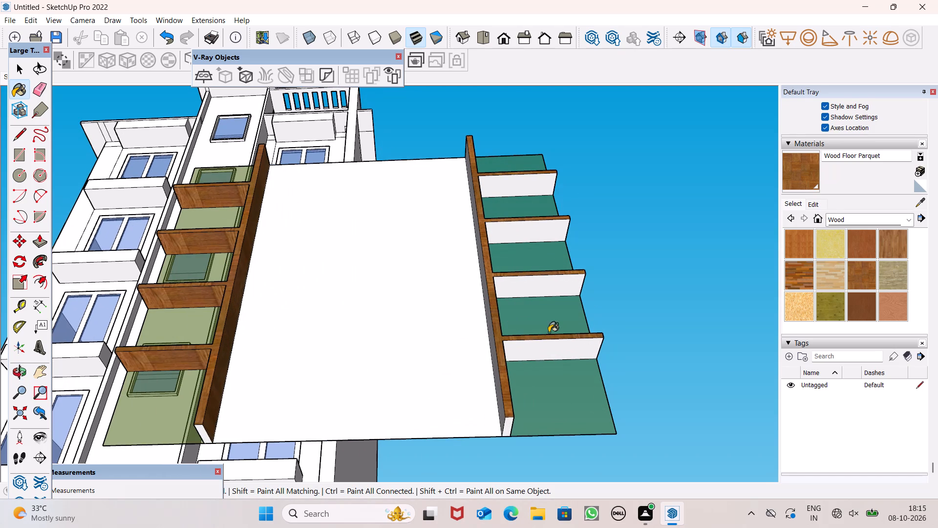
left_click(550, 352)
left_click(545, 282)
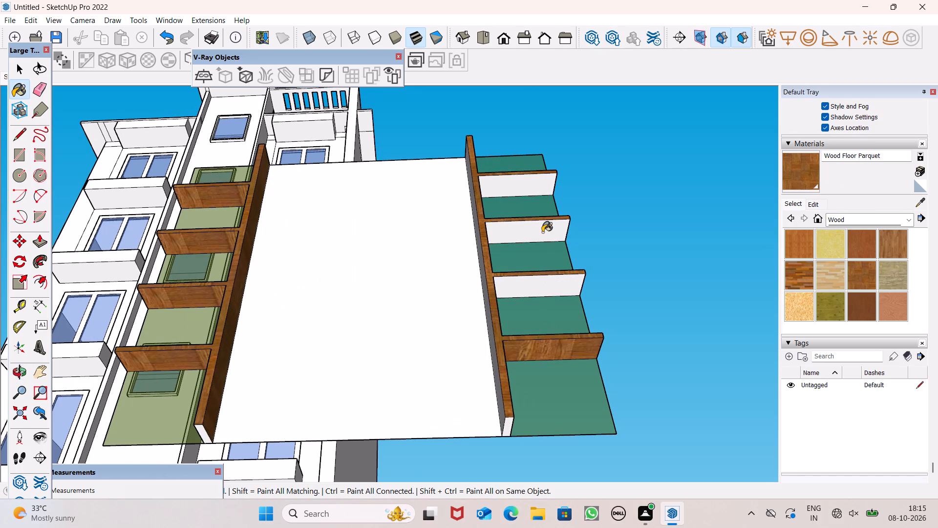
left_click(543, 231)
left_click(540, 177)
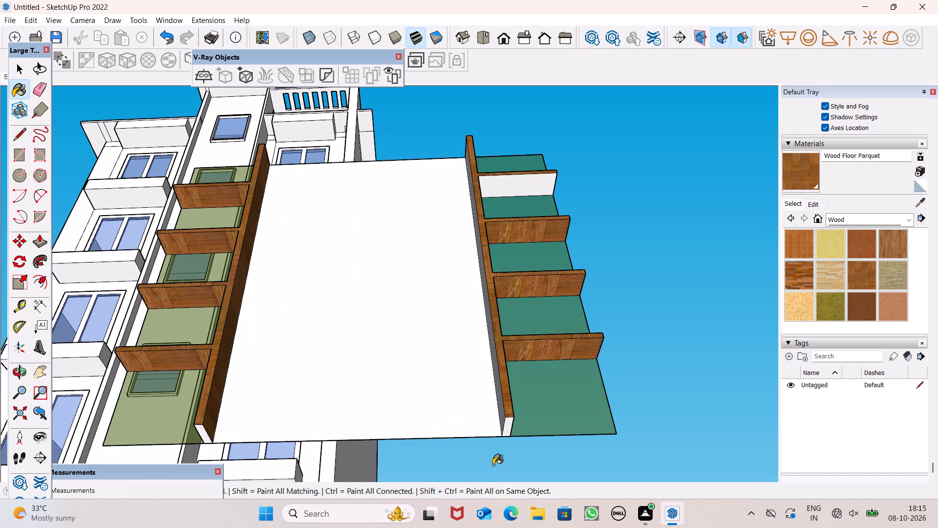
Paint the right strip's bottom end and its inner side face toward the central panel with Wood Floor Parquet.
scroll(492, 461, "up", 3)
scroll(510, 433, "down", 5)
scroll(532, 406, "up", 5)
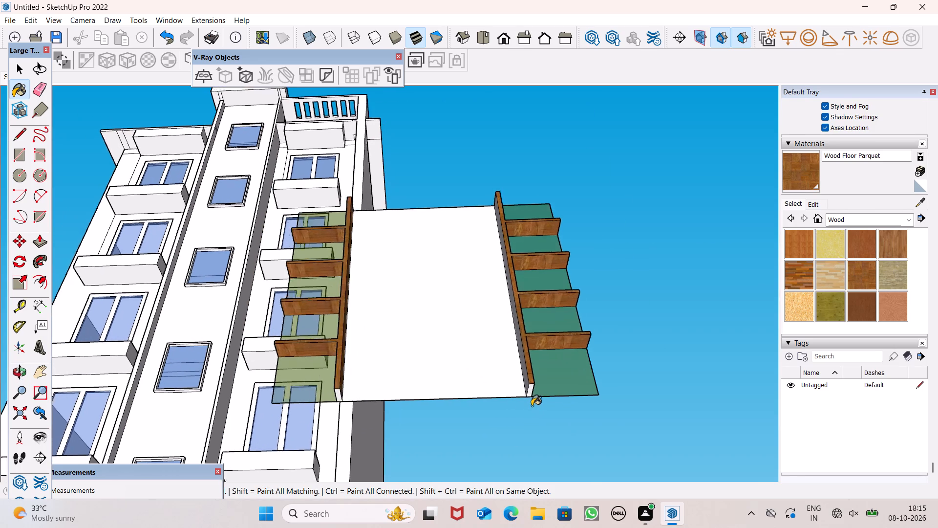
scroll(532, 406, "up", 11)
left_click(530, 388)
left_click(518, 349)
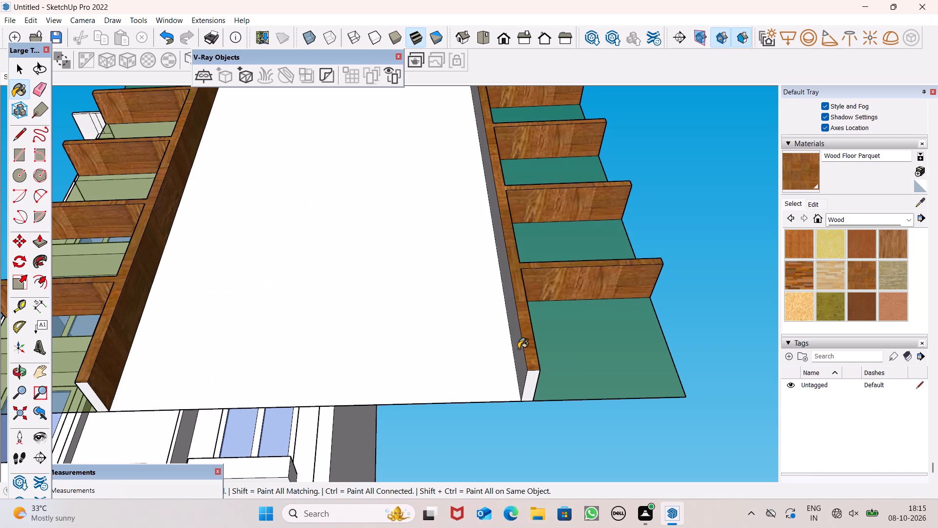
Paint the left strip's bottom end with Wood Floor Parquet.
scroll(519, 330, "down", 2)
scroll(213, 351, "up", 2)
scroll(130, 373, "down", 1)
scroll(133, 374, "up", 2)
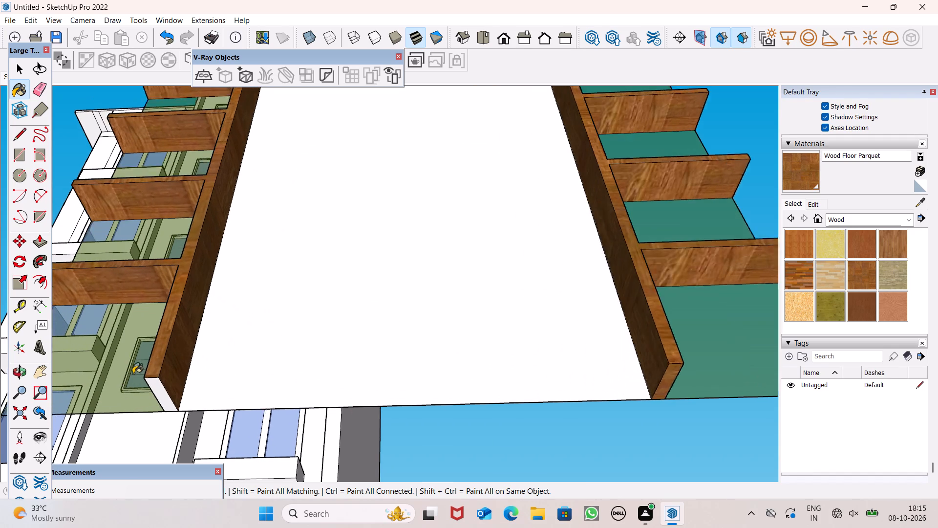
scroll(133, 374, "up", 1)
left_click(160, 395)
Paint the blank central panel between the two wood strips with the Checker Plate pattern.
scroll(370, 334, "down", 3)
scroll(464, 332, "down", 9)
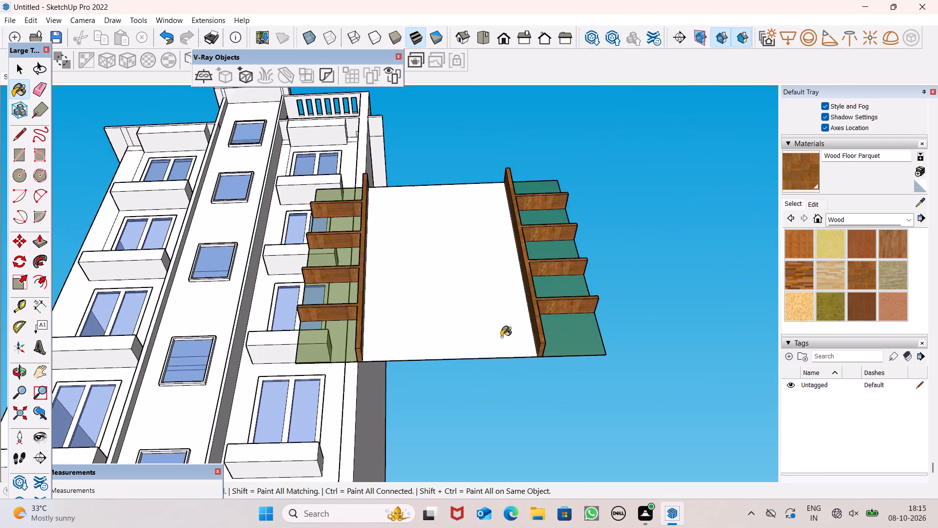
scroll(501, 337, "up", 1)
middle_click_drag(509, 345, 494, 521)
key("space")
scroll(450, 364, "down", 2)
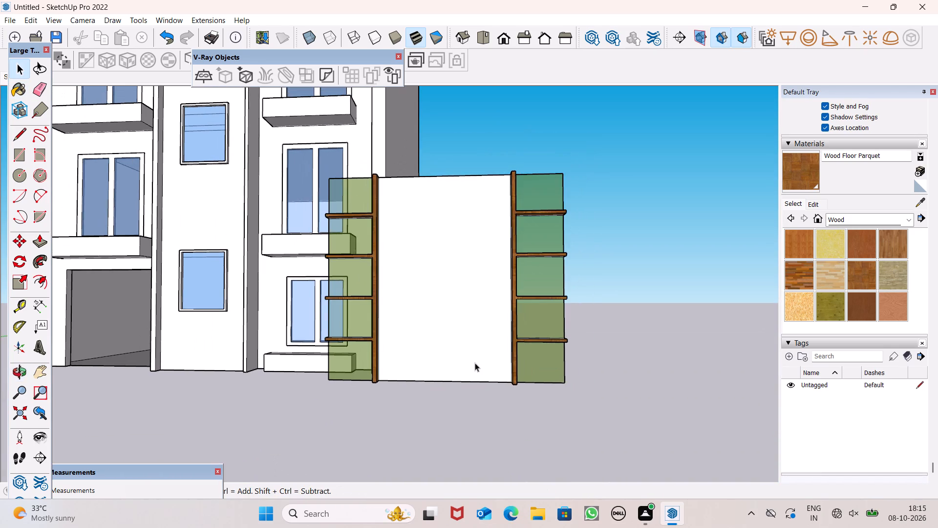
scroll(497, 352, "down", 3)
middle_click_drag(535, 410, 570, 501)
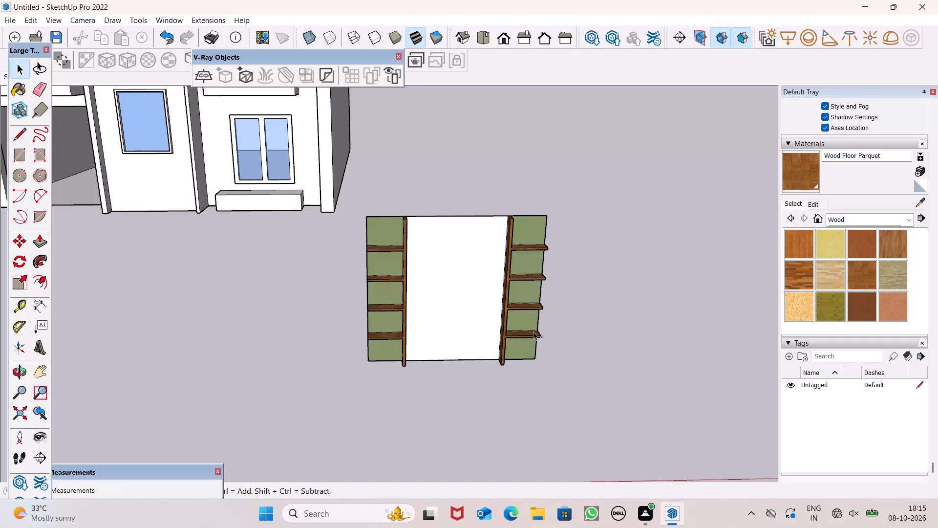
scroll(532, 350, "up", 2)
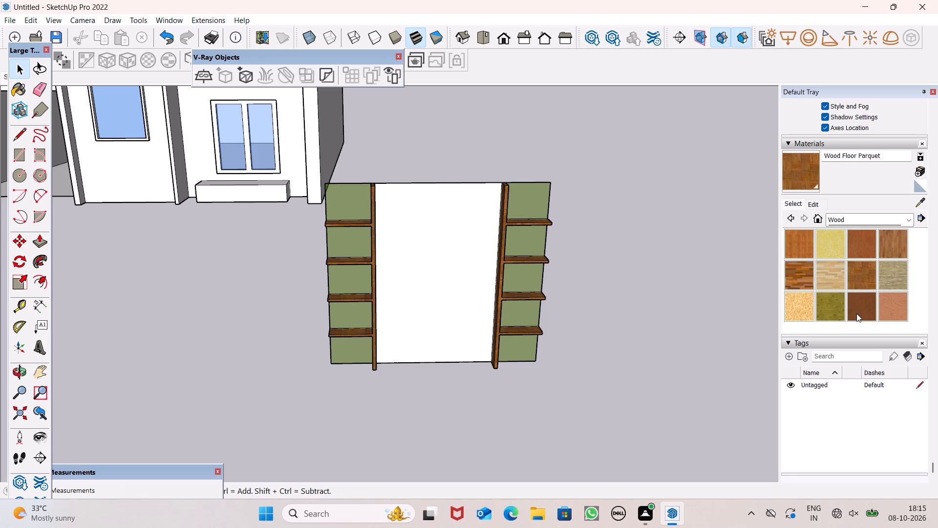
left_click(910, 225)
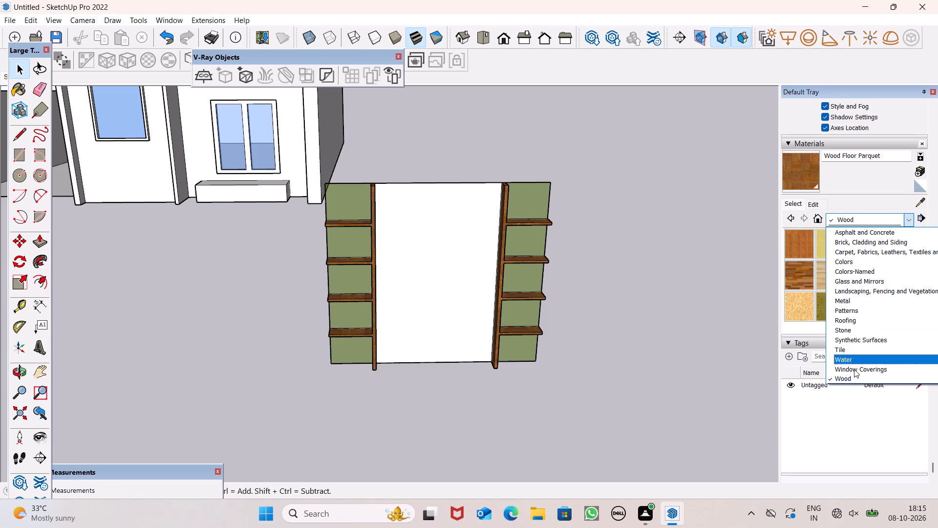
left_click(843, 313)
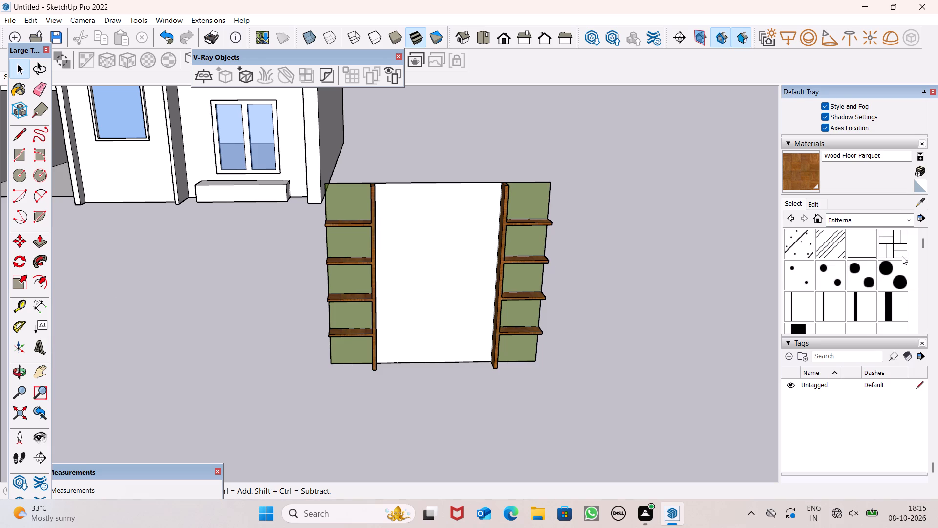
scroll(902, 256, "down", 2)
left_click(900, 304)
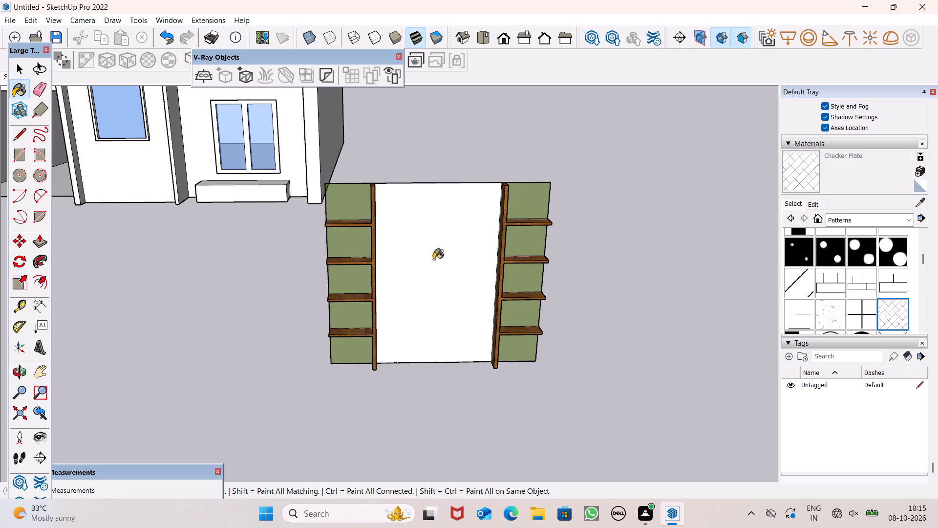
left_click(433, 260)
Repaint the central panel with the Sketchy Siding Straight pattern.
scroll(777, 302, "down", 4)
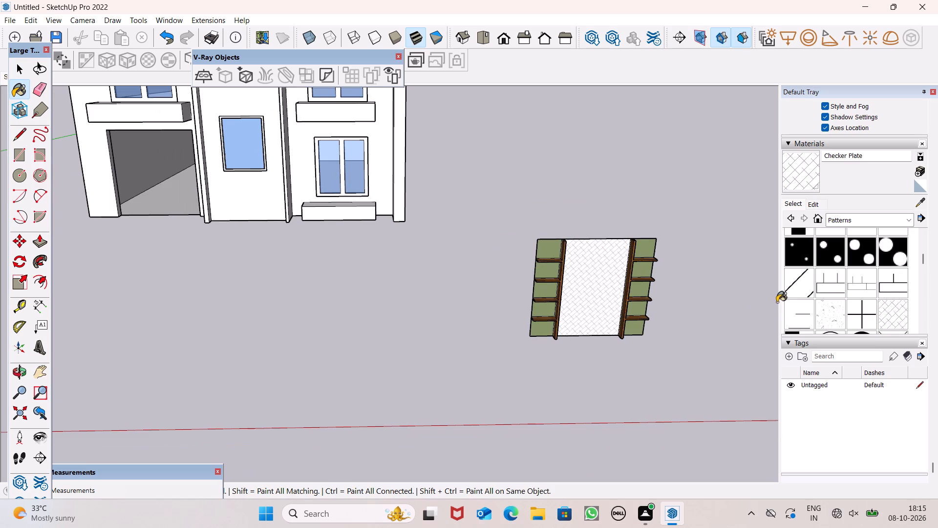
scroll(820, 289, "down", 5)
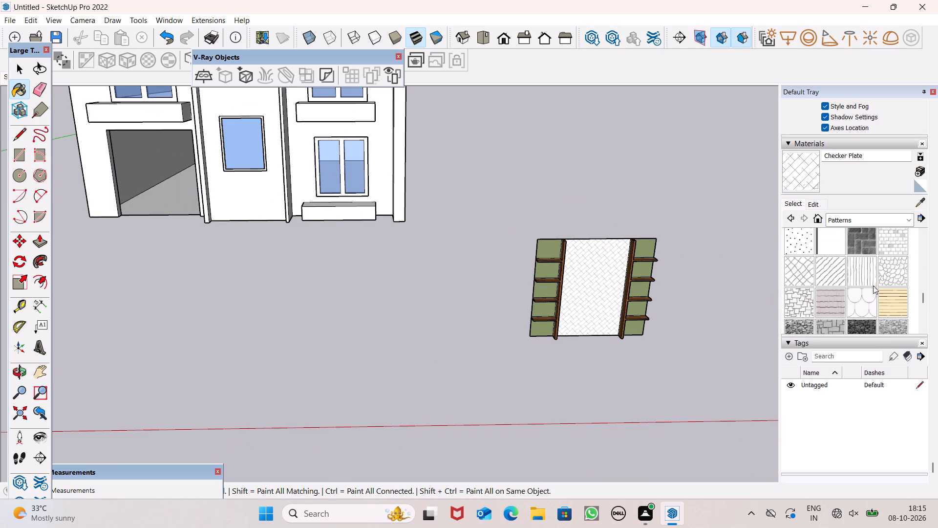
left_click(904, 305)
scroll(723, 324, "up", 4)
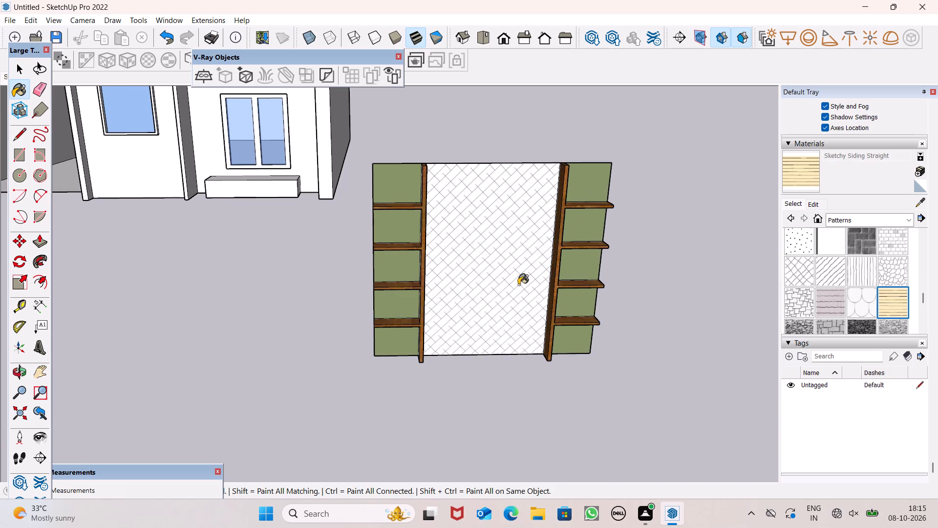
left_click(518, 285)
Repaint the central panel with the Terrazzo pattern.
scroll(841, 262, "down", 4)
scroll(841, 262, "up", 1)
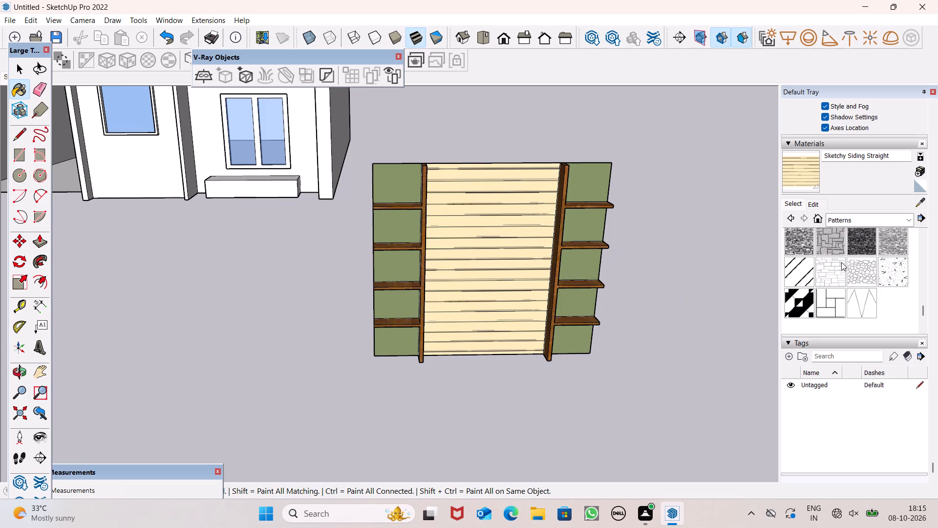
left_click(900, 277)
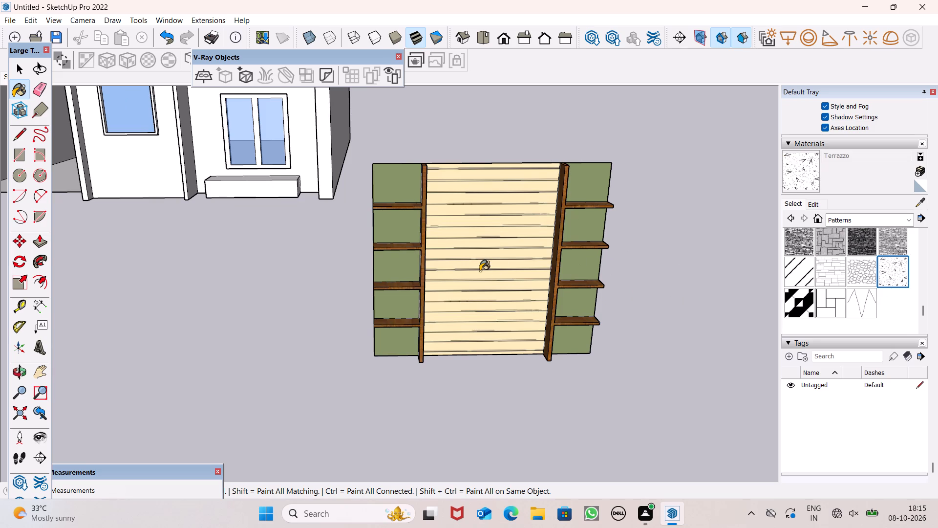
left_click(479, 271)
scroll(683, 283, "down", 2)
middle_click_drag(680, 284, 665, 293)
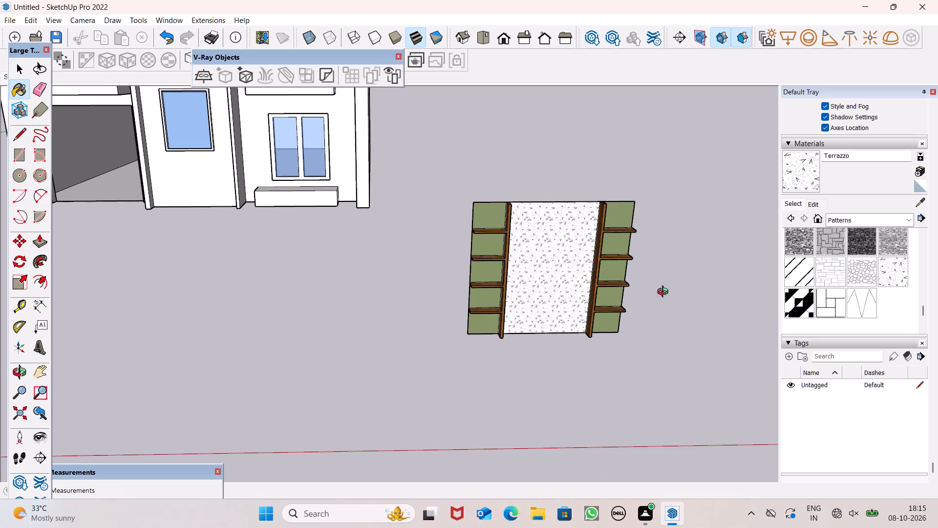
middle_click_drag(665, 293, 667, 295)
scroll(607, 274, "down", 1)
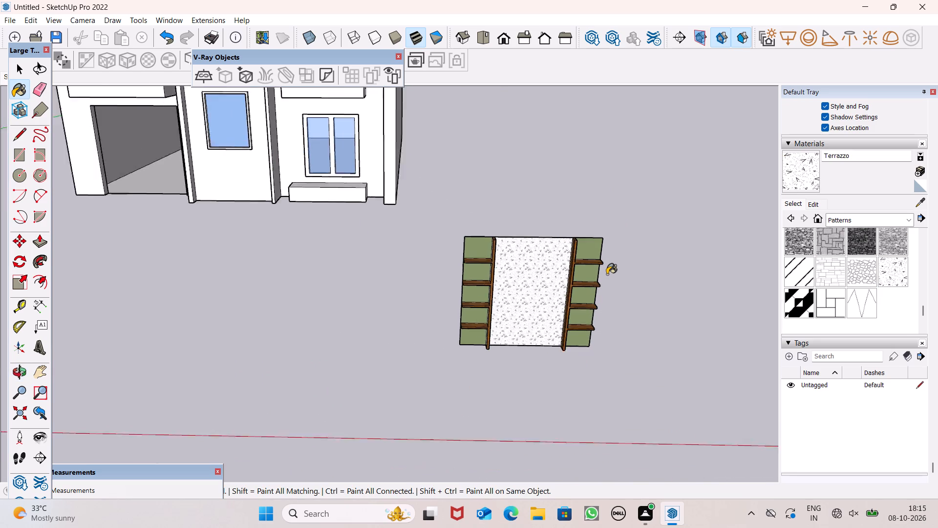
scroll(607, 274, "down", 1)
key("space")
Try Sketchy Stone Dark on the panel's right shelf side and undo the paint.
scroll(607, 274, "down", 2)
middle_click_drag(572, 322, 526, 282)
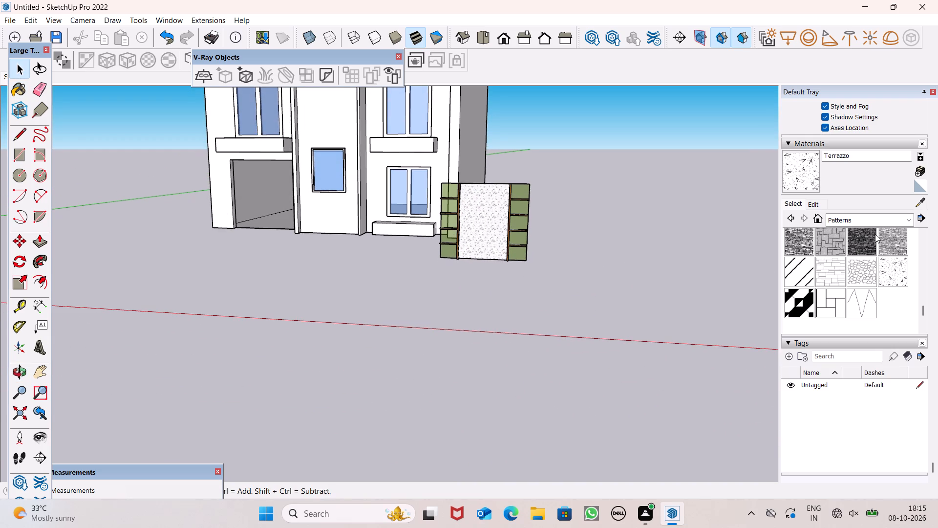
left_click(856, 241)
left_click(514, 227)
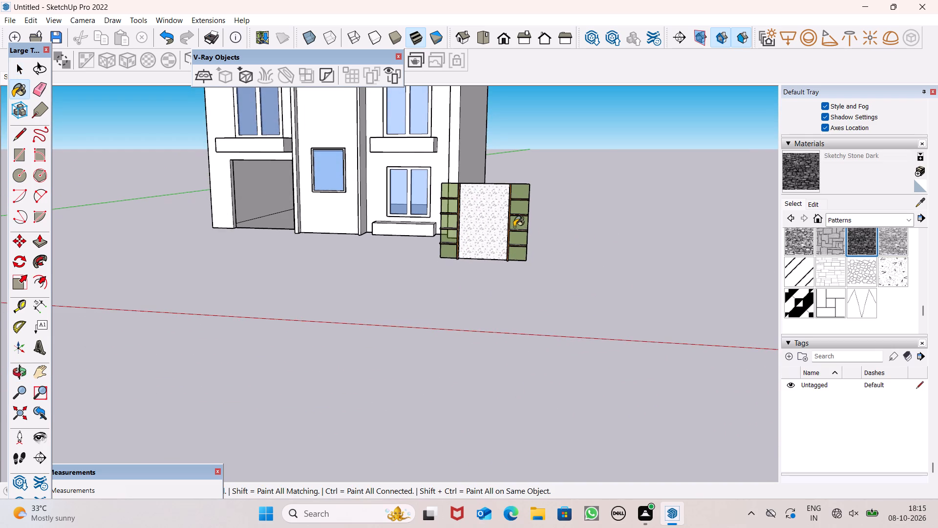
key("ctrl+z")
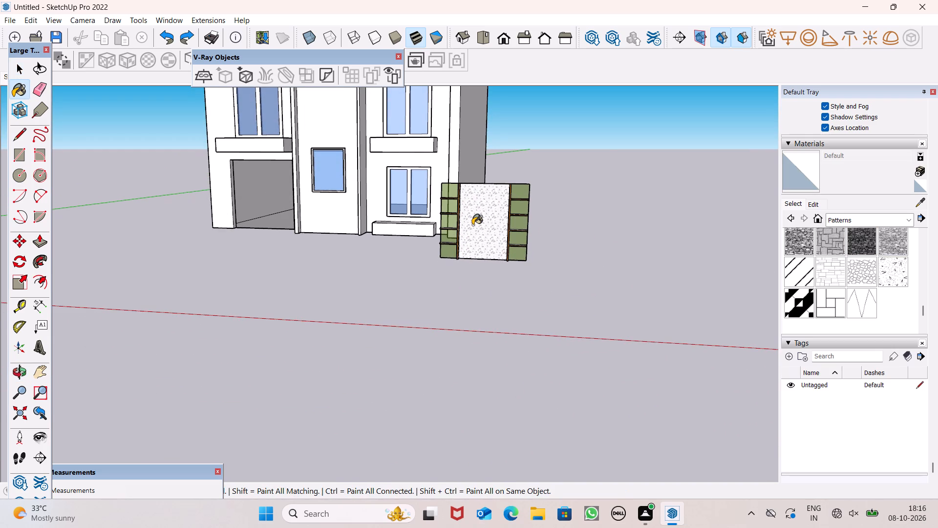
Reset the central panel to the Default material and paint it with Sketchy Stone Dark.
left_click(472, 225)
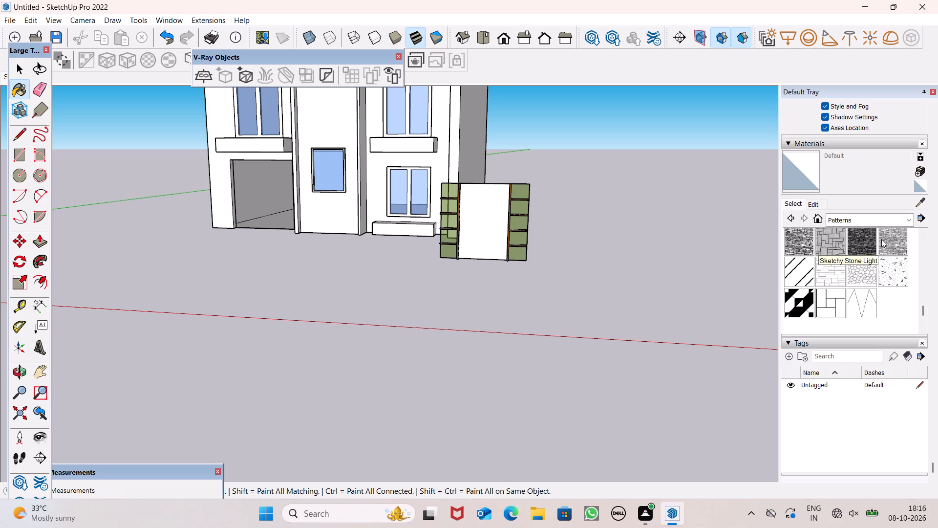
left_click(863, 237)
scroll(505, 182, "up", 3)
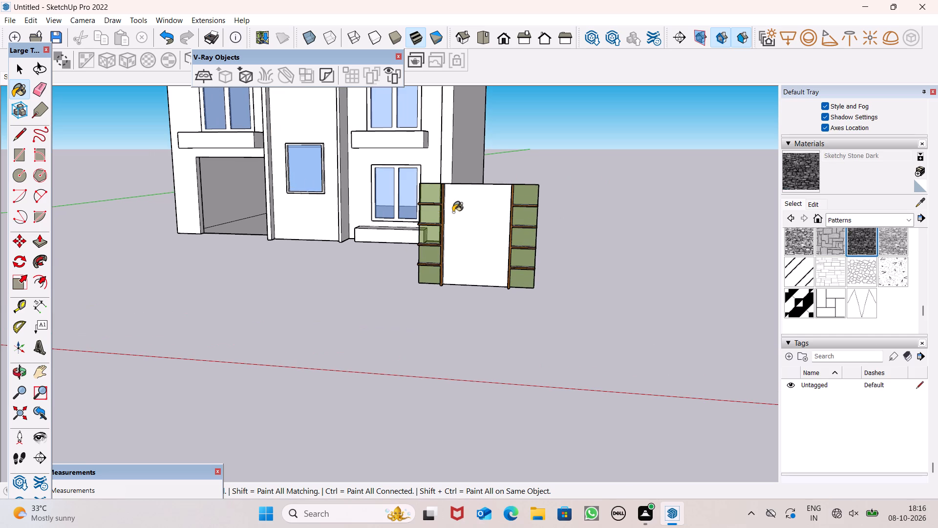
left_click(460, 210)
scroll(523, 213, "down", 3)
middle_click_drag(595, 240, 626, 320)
Repaint the central panel with Blinds Wood Bamboo from the Window Coverings materials.
scroll(620, 322, "up", 2)
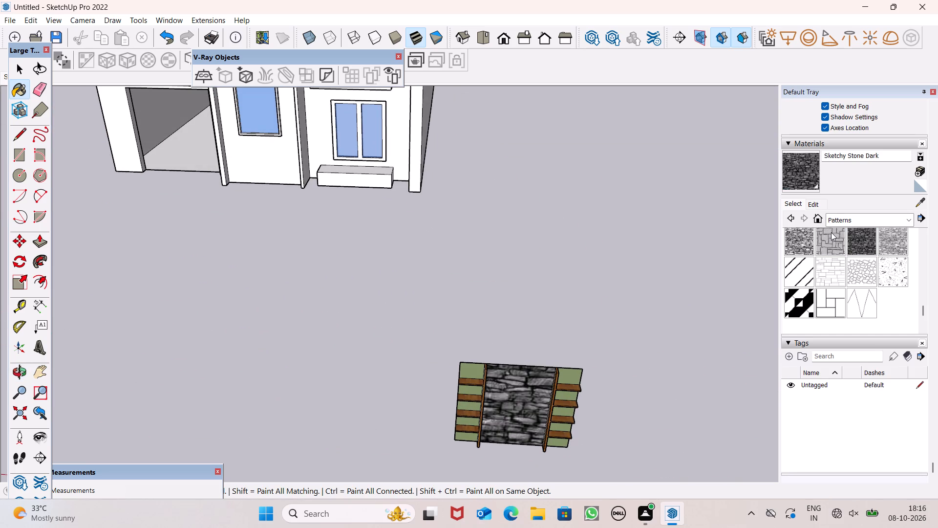
scroll(831, 232, "down", 3)
scroll(840, 239, "up", 7)
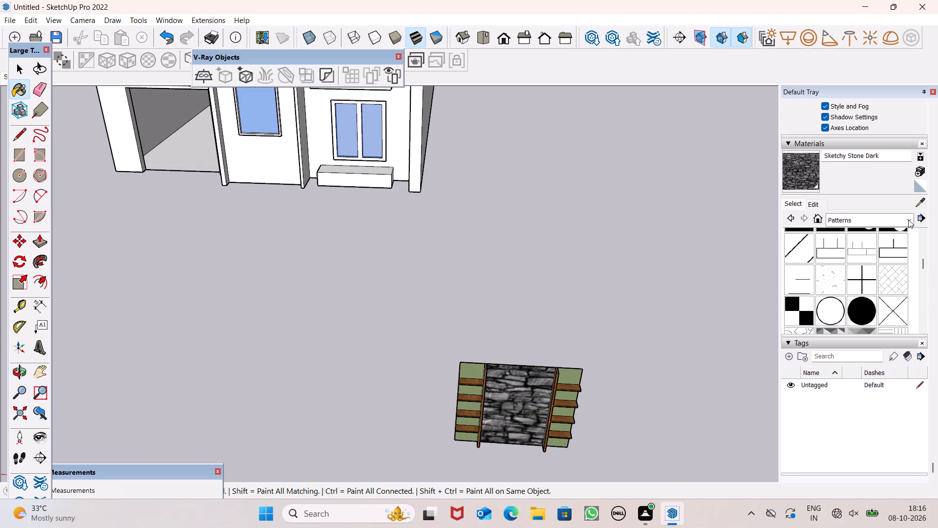
left_click(908, 220)
left_click(858, 386)
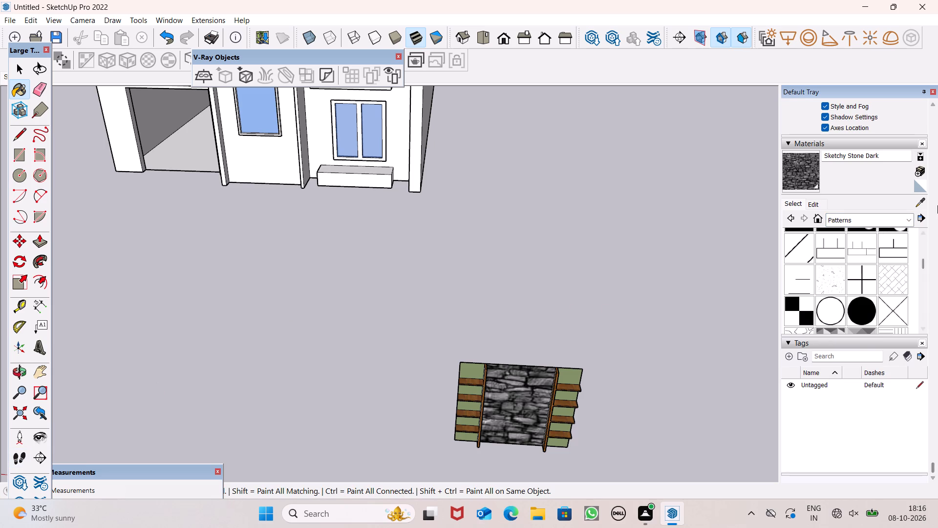
left_click(906, 225)
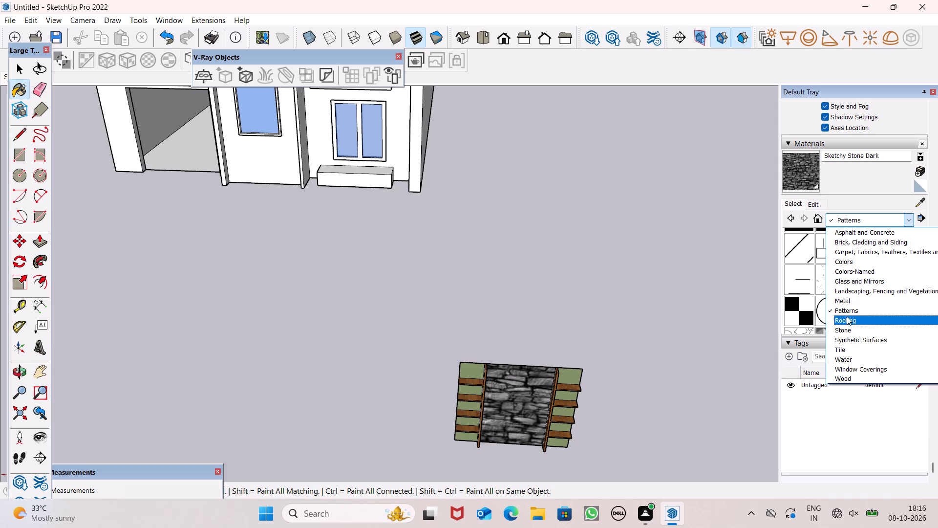
left_click(876, 369)
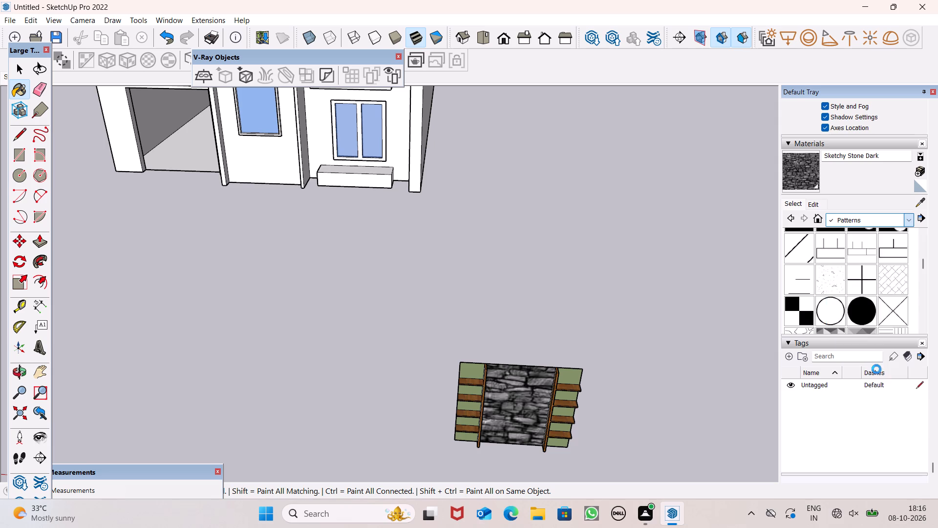
scroll(874, 311, "down", 4)
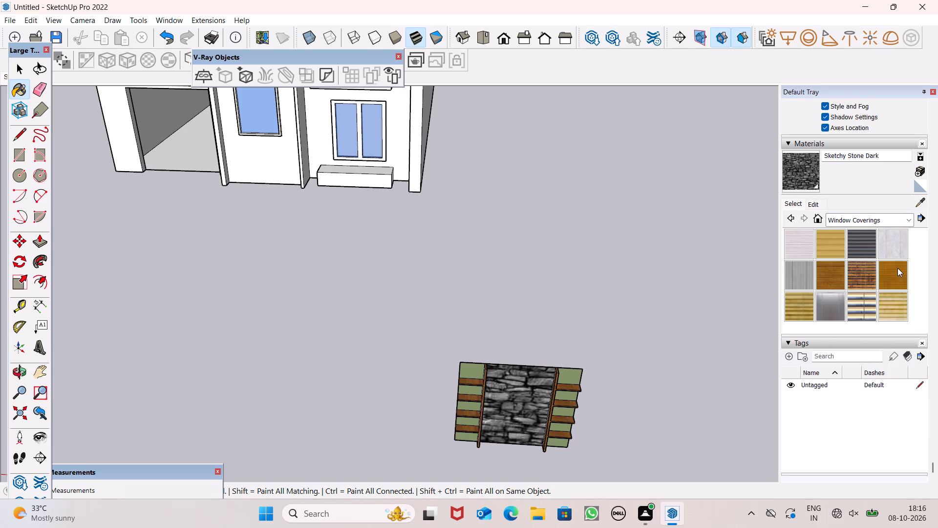
left_click(870, 273)
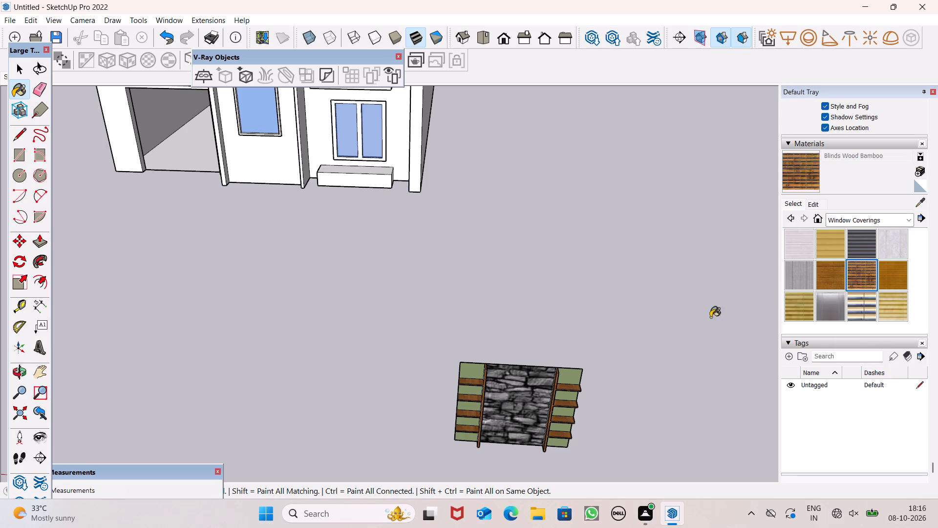
left_click(515, 396)
middle_click_drag(616, 388, 605, 405)
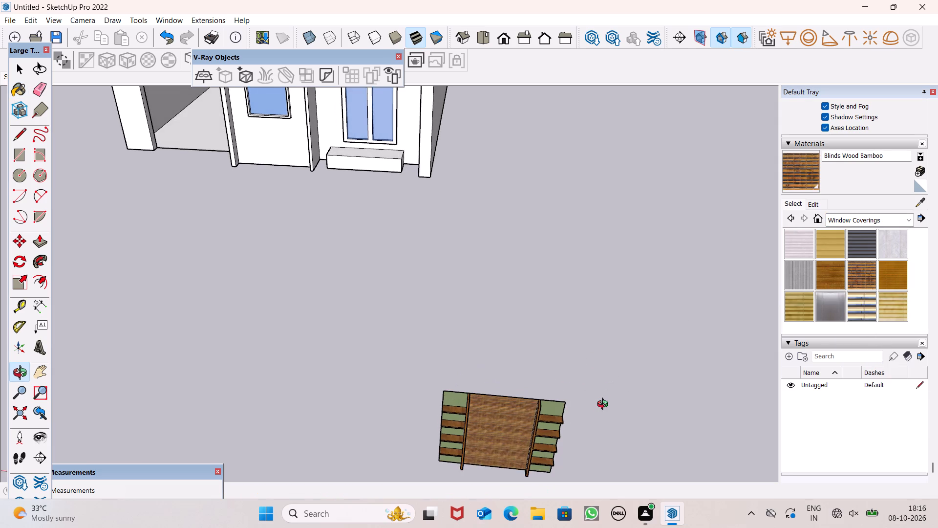
middle_click_drag(605, 405, 610, 380)
scroll(869, 327, "down", 2)
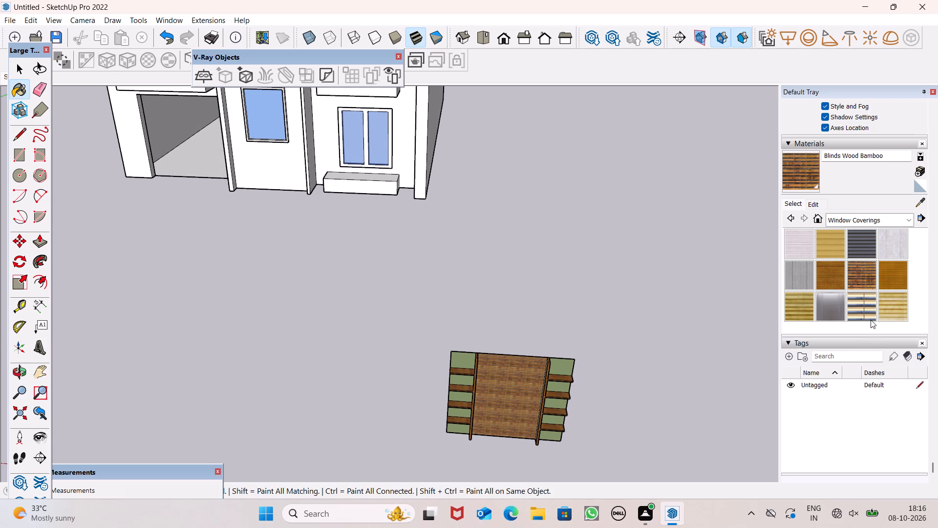
Select the whole connected panel with its strips, shelves and glass cells and make it a group.
key("space")
triple_click(506, 391)
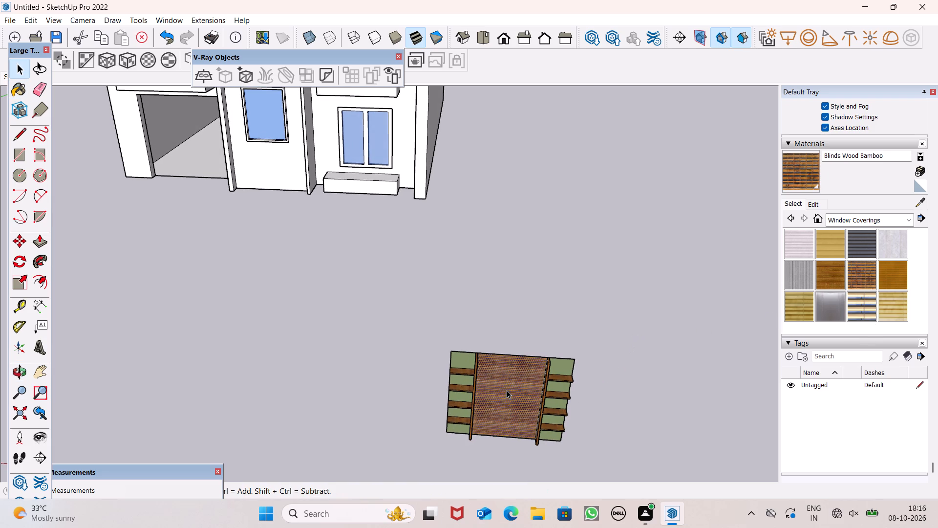
left_click(507, 390)
right_click(507, 389)
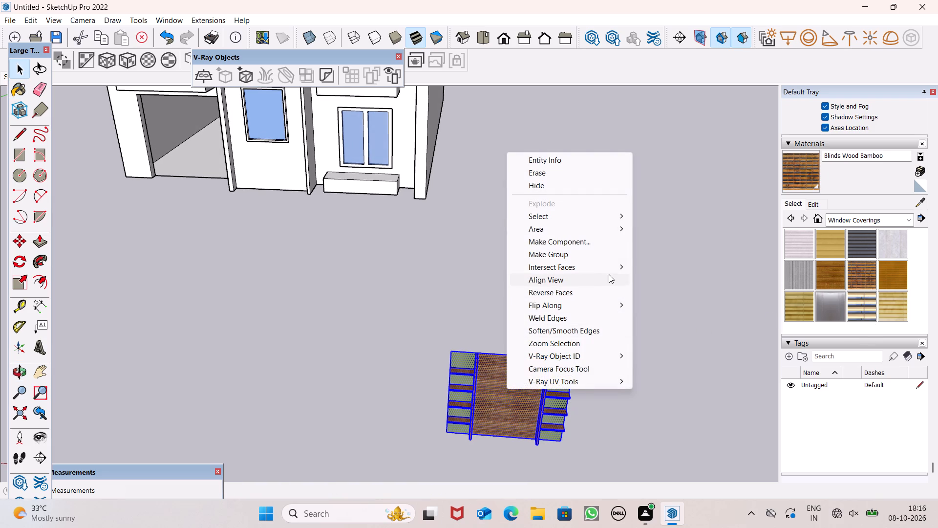
left_click(617, 255)
Move the grouped shelved panel about 38' from the open ground to the tower's ground-floor opening.
scroll(617, 255, "down", 3)
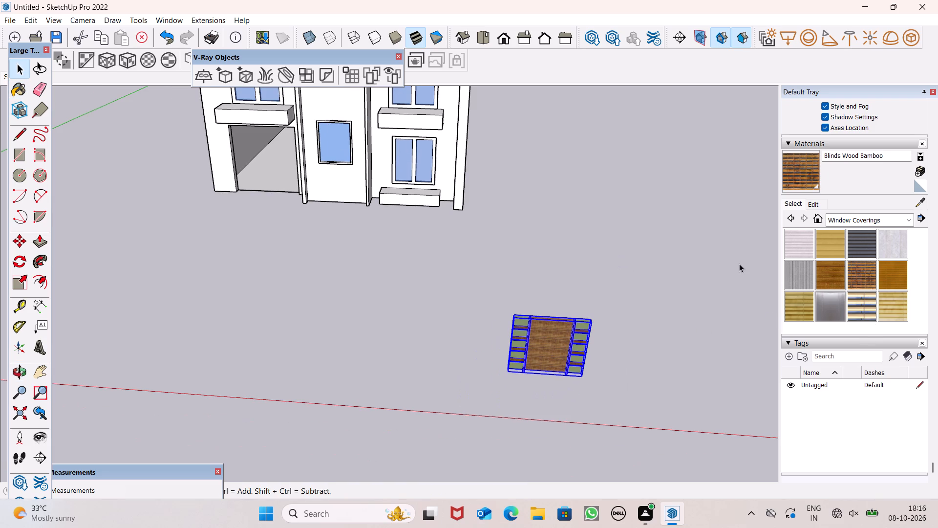
key("m")
key("Return")
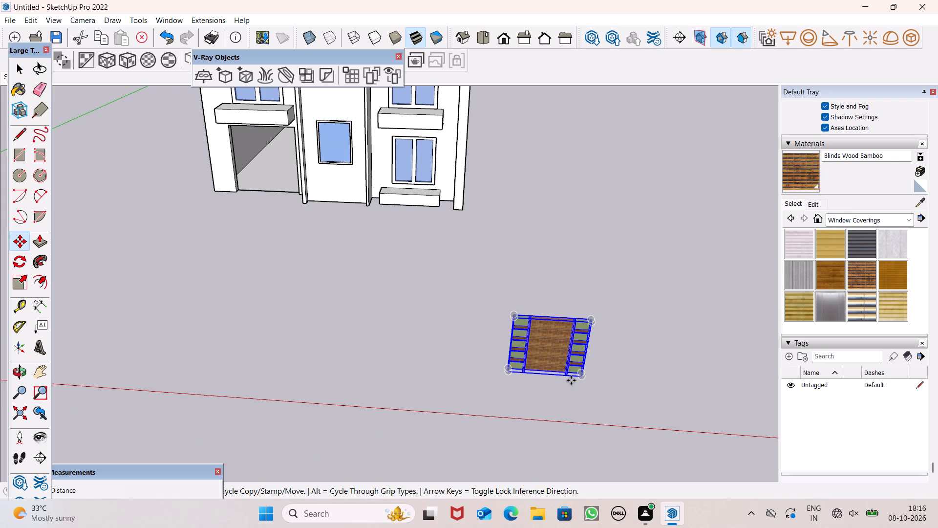
left_click_drag(578, 376, 283, 199)
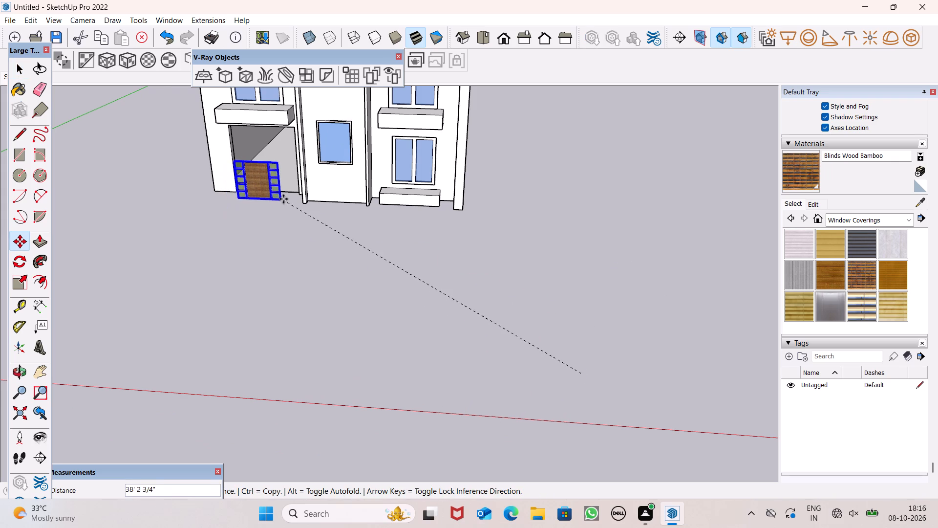
left_click_drag(283, 199, 299, 191)
scroll(274, 159, "up", 3)
scroll(274, 159, "down", 1)
scroll(274, 159, "up", 2)
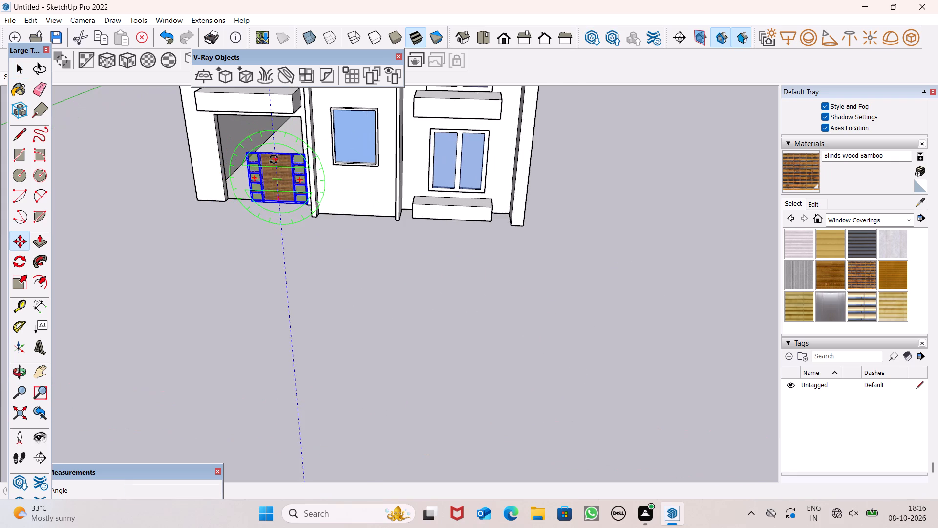
Move the panel group into the opening's plane, snapping its lower outer corner to the base of the jamb nearest the glazed windows.
scroll(259, 130, "up", 3)
scroll(260, 132, "down", 1)
scroll(260, 132, "up", 1)
middle_click_drag(287, 195, 608, 161)
scroll(497, 229, "up", 6)
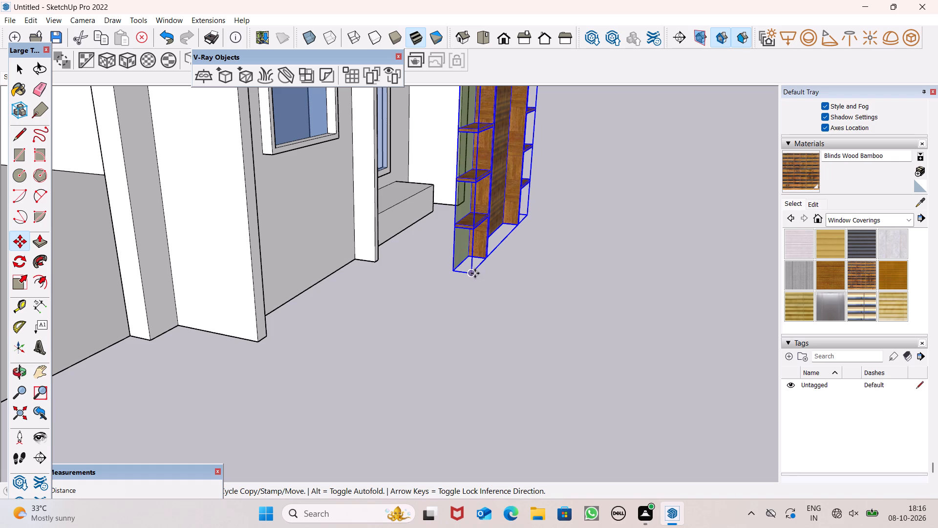
left_click_drag(475, 273, 24, 396)
scroll(90, 386, "down", 2)
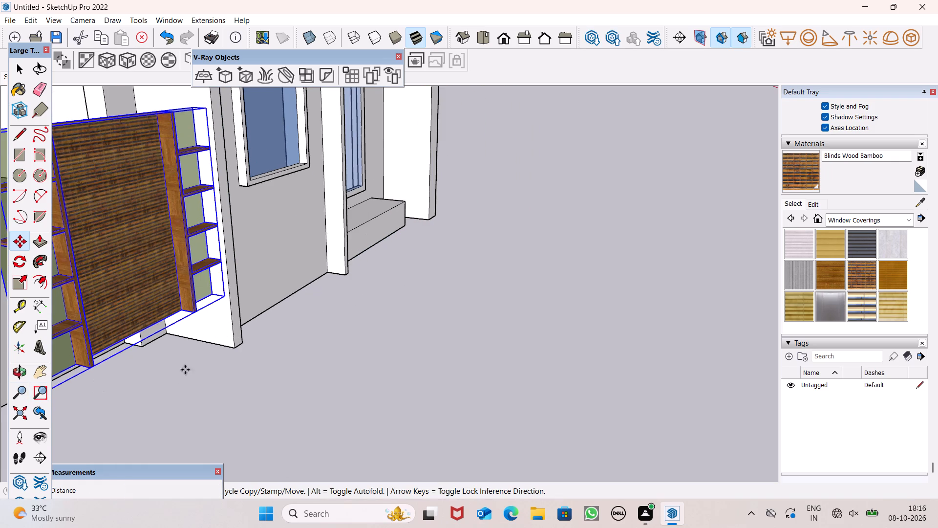
scroll(215, 326, "down", 7)
middle_click_drag(242, 320, 119, 317)
scroll(121, 277, "up", 2)
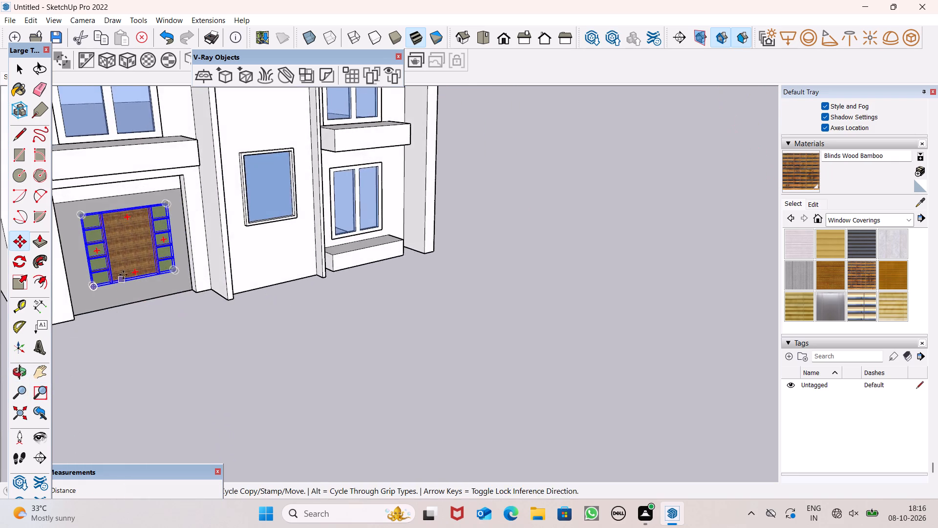
scroll(123, 275, "up", 4)
scroll(202, 273, "up", 7)
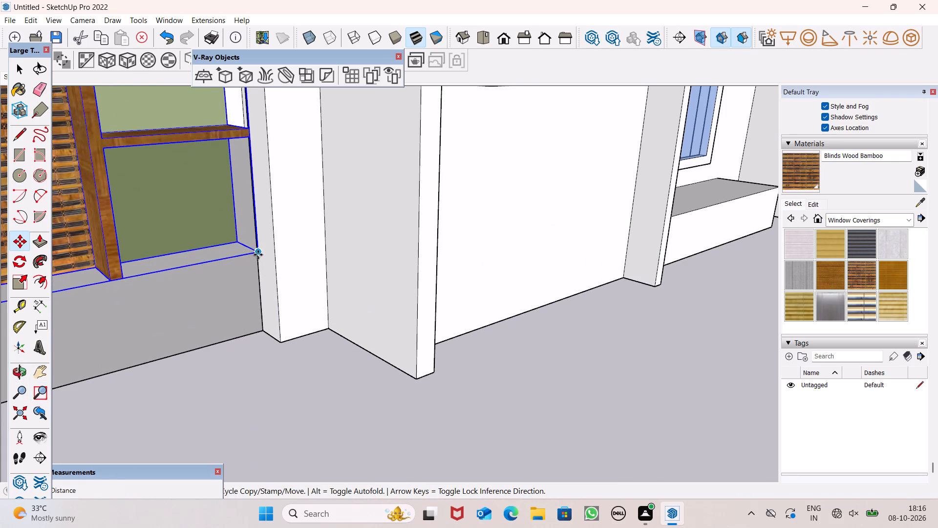
left_click_drag(257, 256, 287, 342)
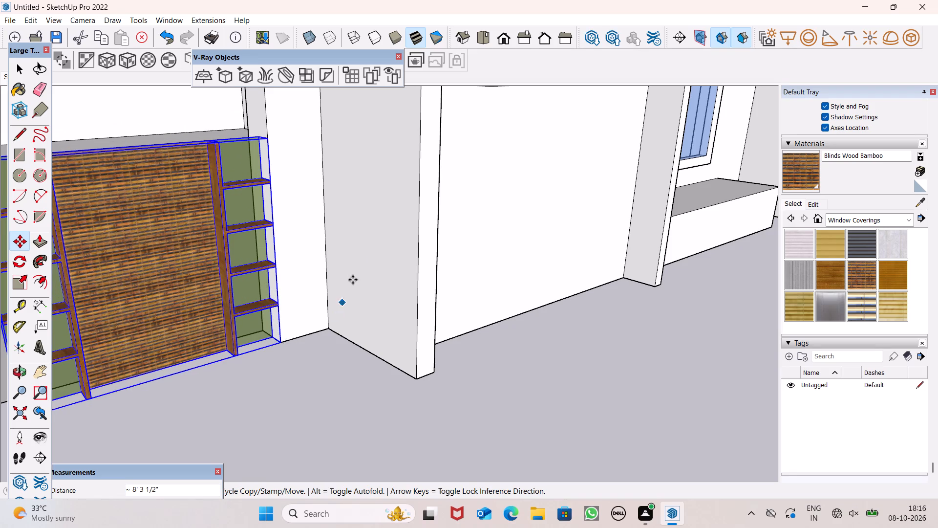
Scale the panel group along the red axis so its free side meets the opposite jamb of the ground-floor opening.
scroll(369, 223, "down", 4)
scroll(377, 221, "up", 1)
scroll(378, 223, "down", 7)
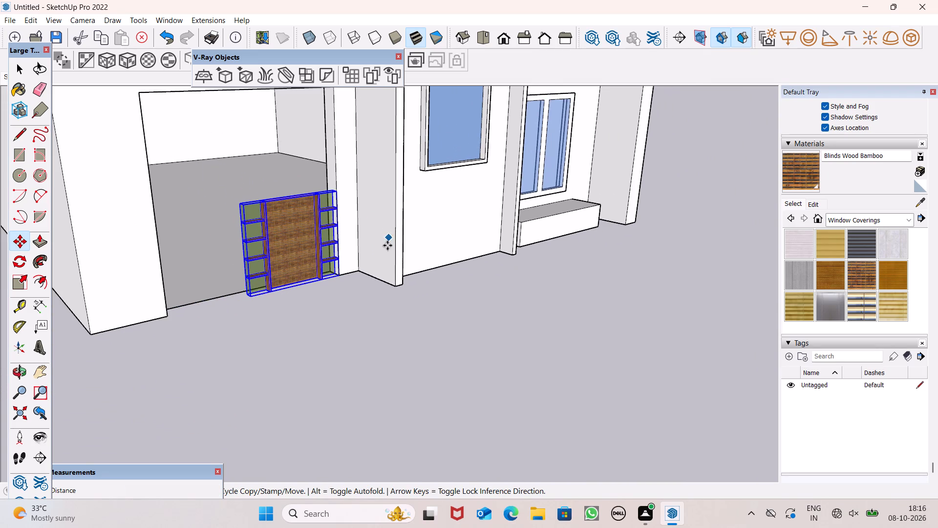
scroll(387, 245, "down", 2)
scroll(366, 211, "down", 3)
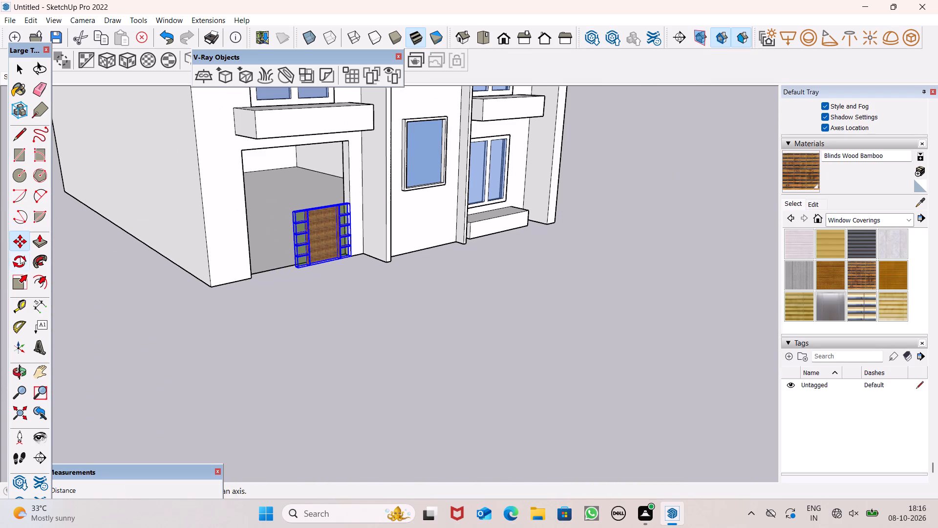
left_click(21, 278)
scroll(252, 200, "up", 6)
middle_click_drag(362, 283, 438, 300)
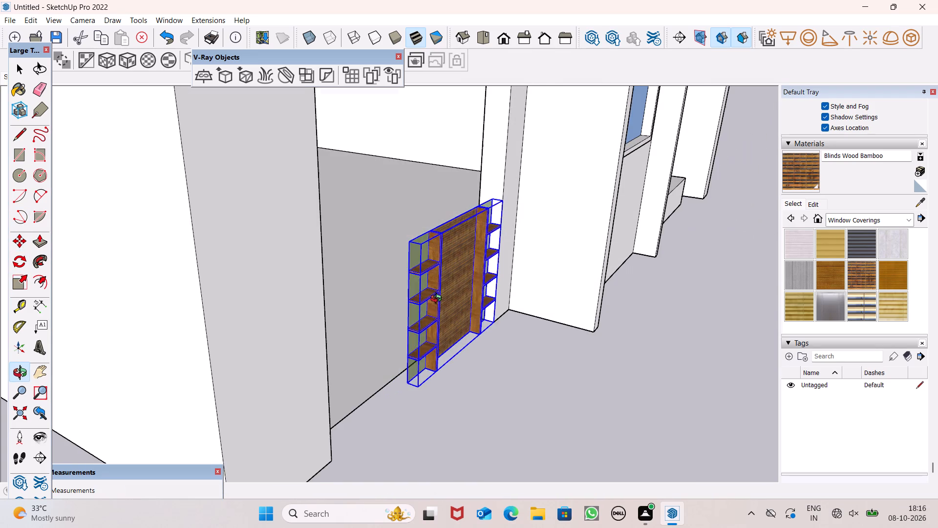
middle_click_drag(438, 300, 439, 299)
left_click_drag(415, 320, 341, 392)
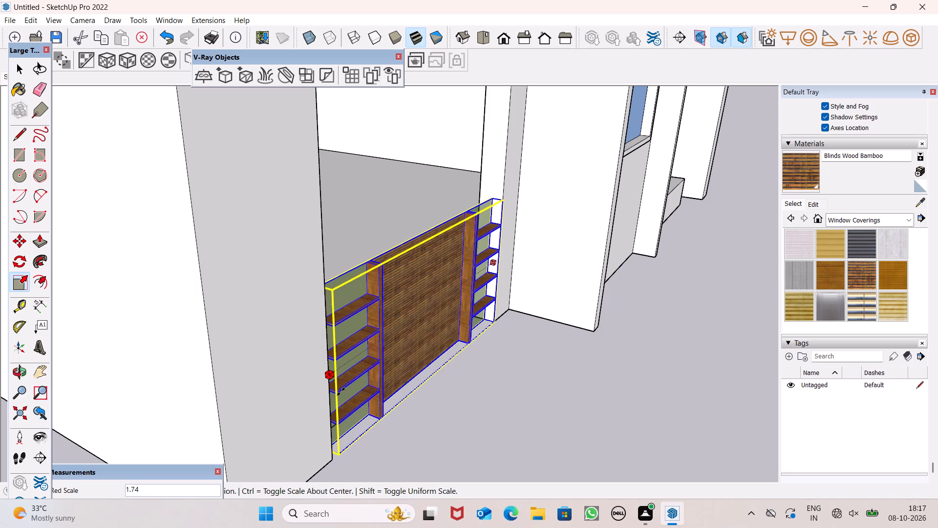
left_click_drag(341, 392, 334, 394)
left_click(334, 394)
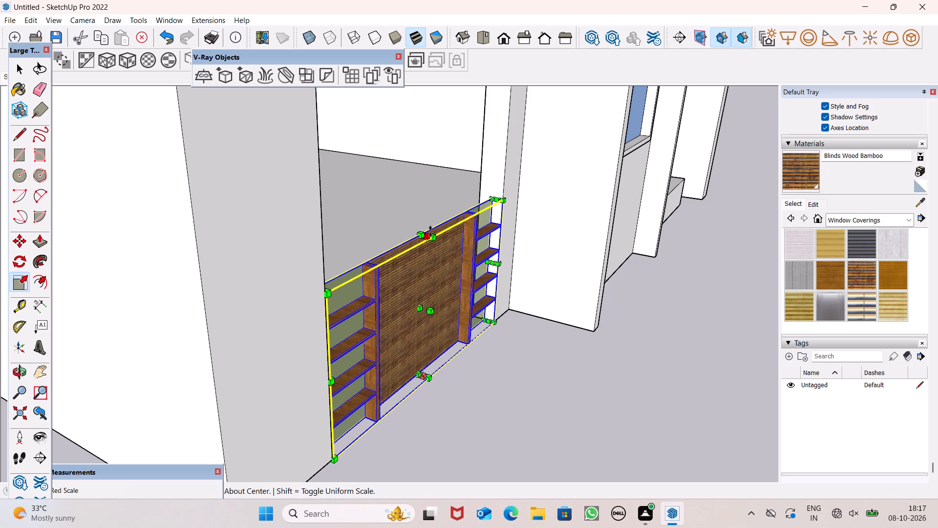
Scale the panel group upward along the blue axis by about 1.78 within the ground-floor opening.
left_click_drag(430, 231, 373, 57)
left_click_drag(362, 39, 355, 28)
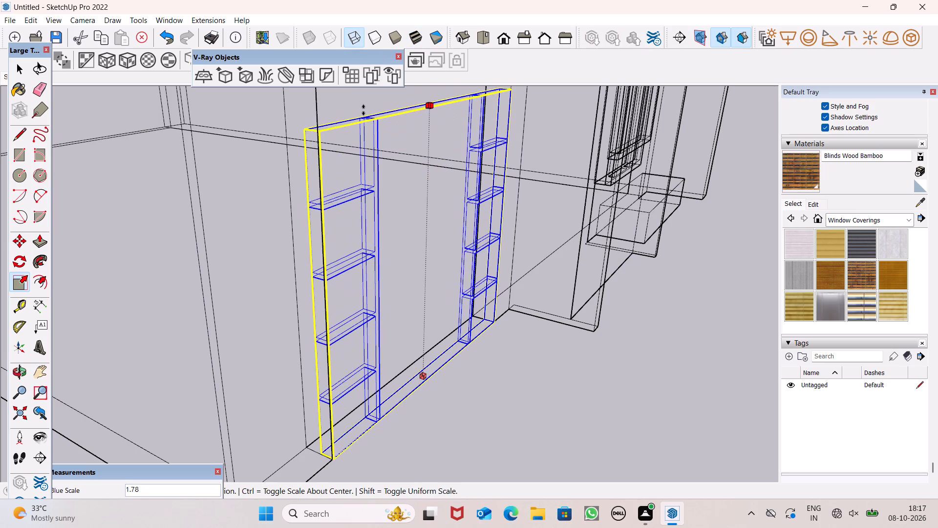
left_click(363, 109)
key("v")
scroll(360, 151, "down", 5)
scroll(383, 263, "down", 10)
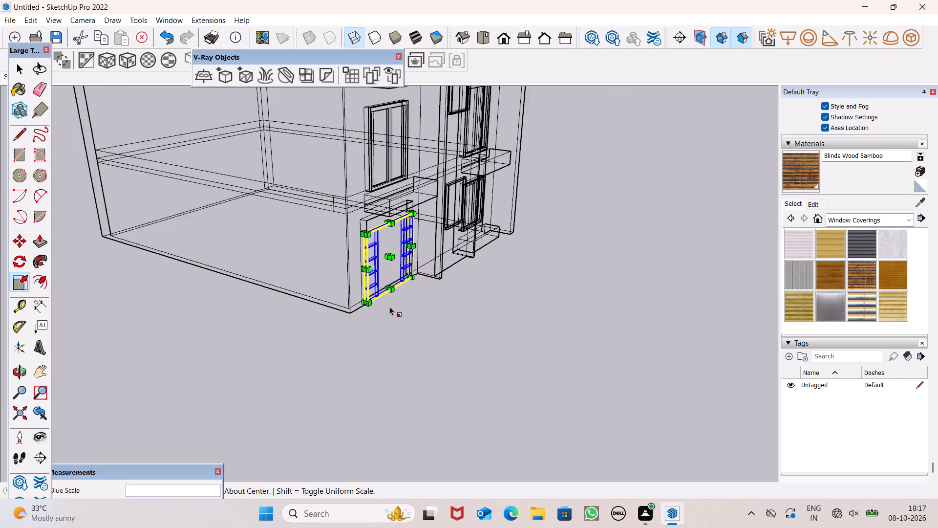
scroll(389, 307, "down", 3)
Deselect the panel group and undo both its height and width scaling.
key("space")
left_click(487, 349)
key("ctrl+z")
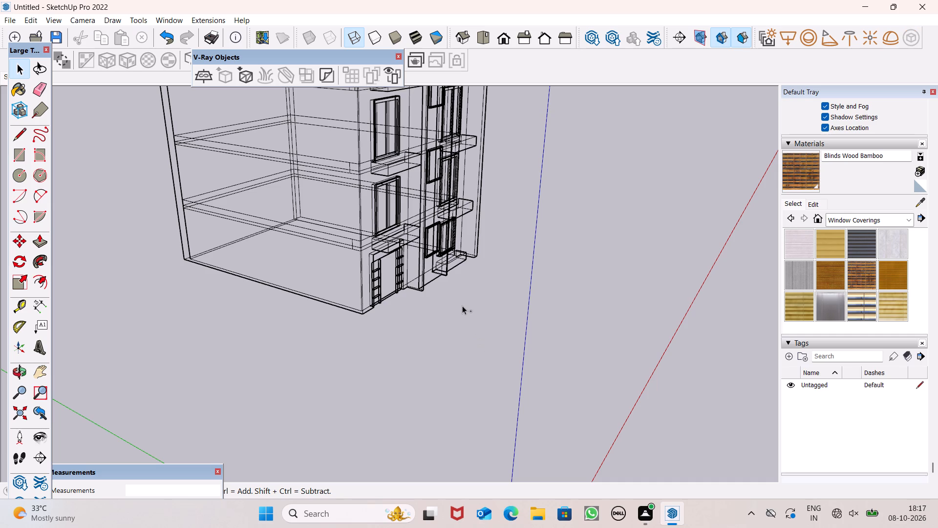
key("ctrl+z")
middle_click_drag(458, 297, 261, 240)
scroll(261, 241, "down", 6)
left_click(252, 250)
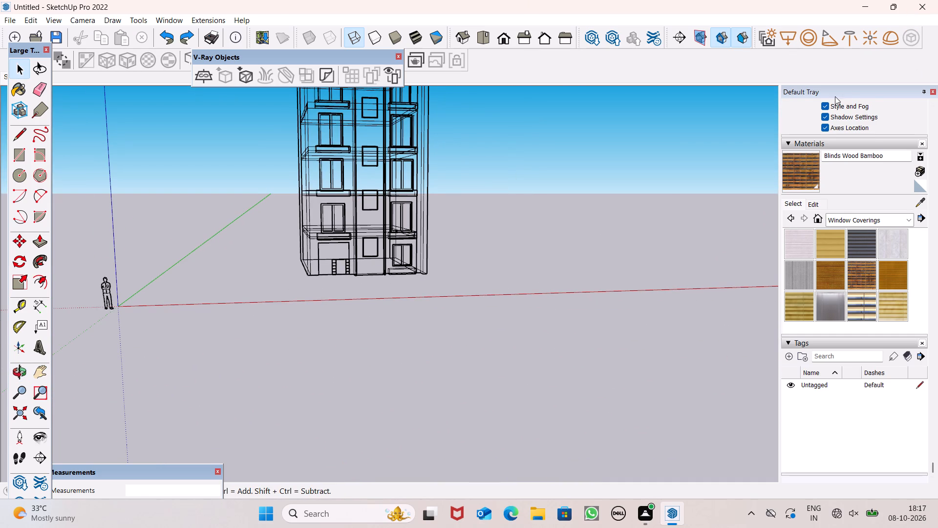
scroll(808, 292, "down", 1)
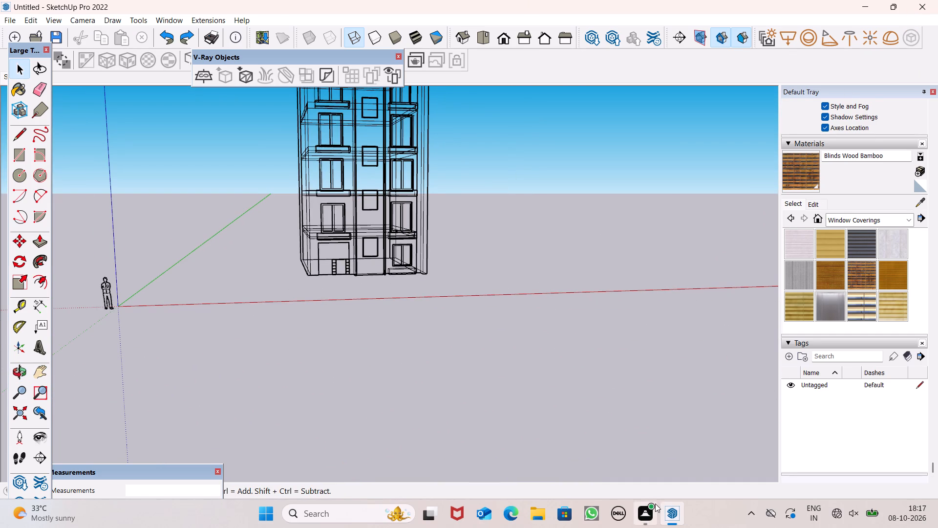
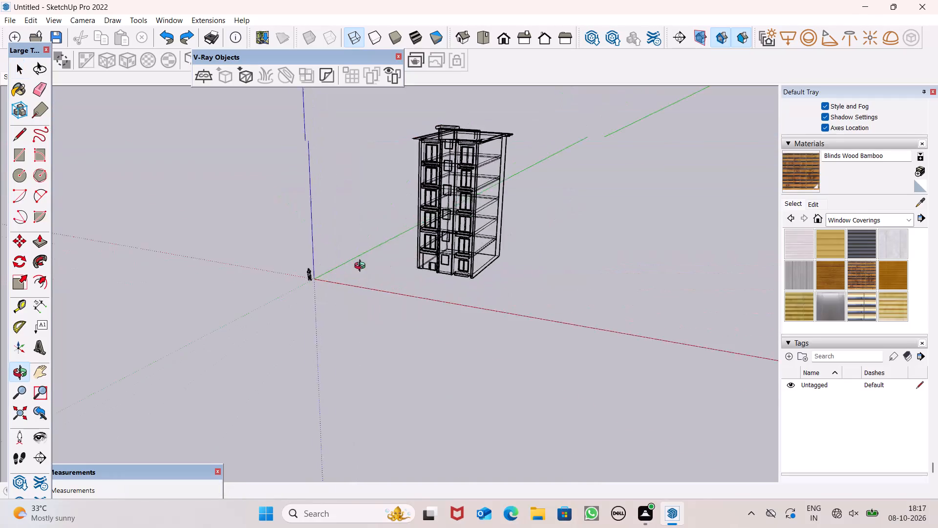
Examine the wireframe apartment building's facade, side and floor slabs from several angles and distances.
scroll(497, 262, "up", 2)
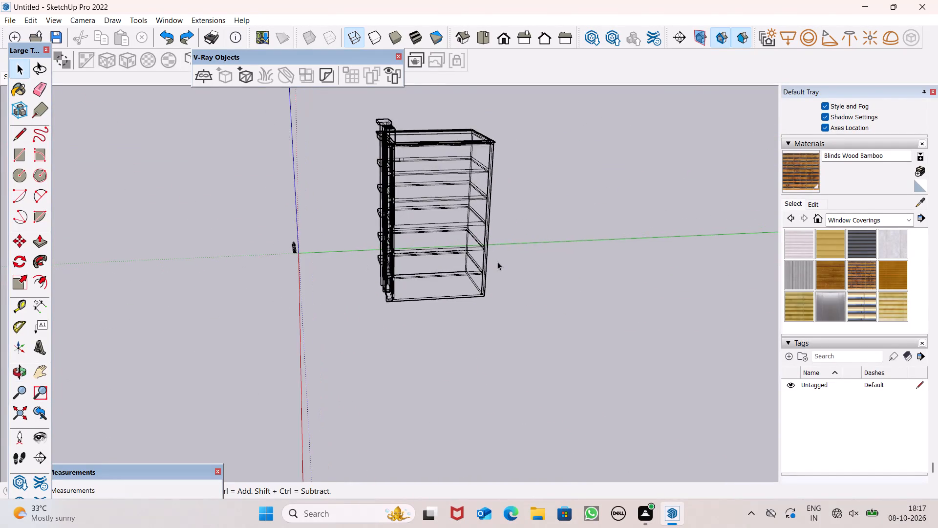
scroll(497, 262, "up", 10)
scroll(419, 270, "down", 1)
scroll(419, 270, "up", 1)
scroll(398, 275, "down", 2)
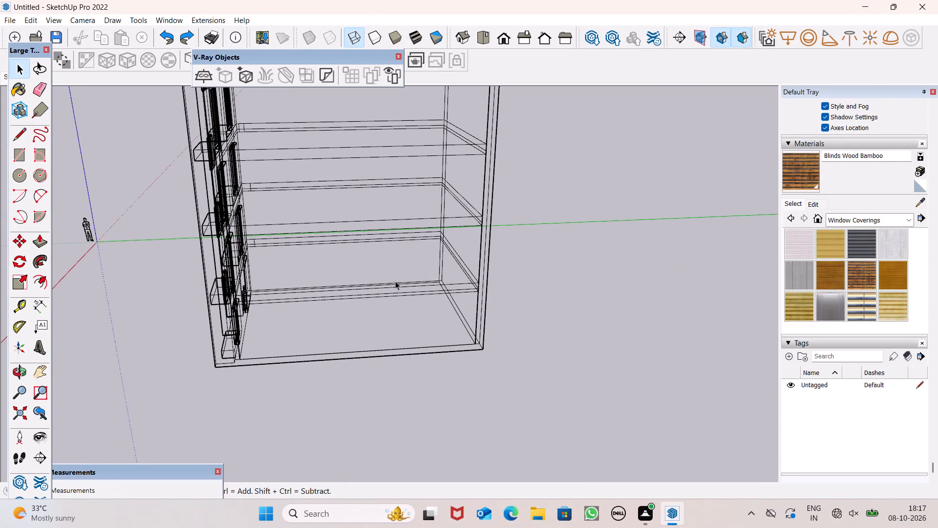
scroll(395, 281, "down", 4)
middle_click_drag(444, 319, 623, 332)
double_click(540, 292)
right_click(595, 287)
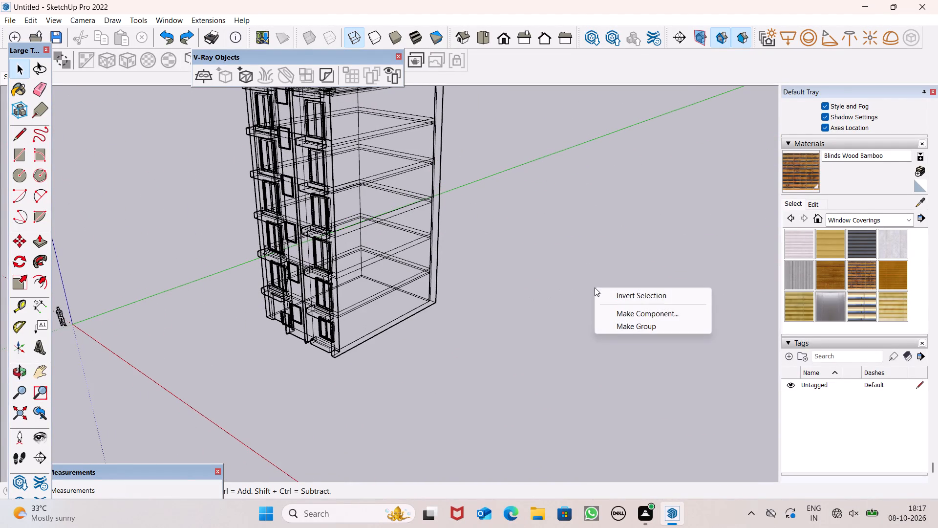
triple_click(496, 287)
left_click(496, 287)
scroll(508, 270, "down", 3)
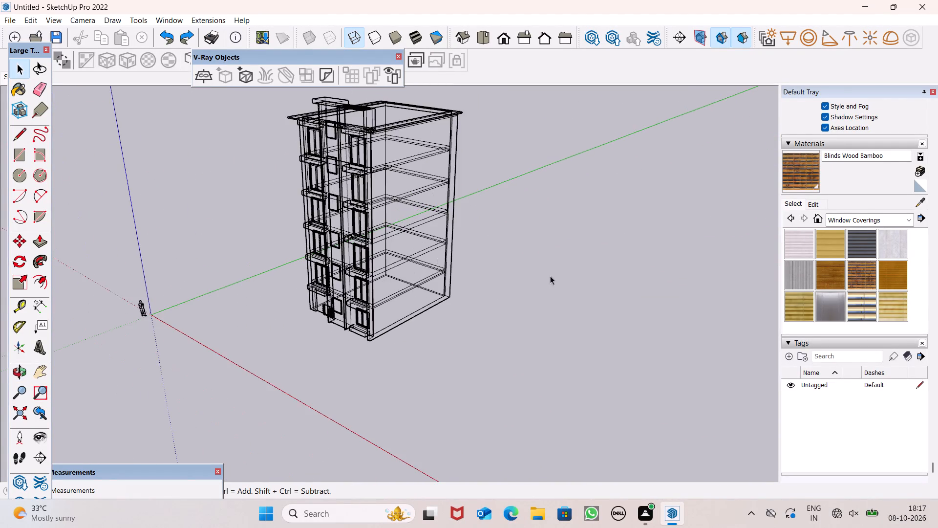
middle_click_drag(537, 278, 769, 270)
Undo the last change to the apartment building's ground-floor entrance door.
key("ctrl+z")
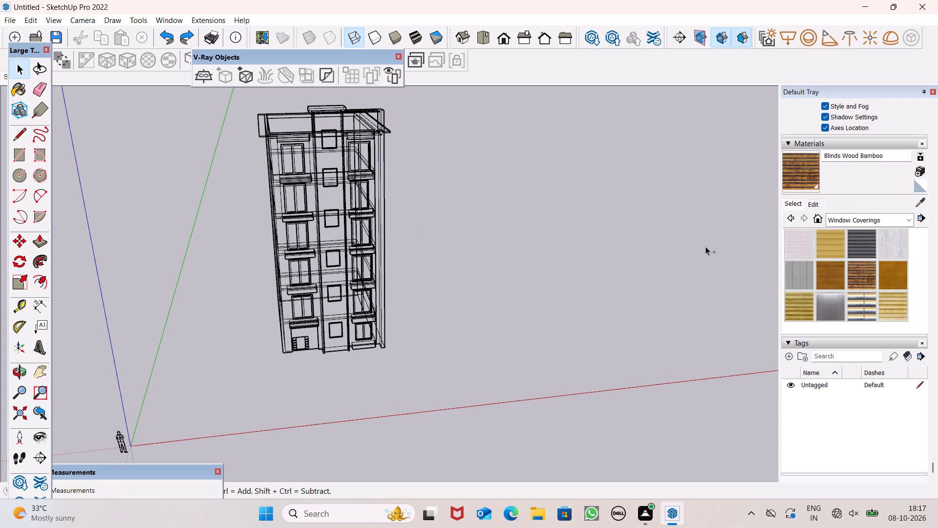
left_click(452, 246)
double_click(452, 243)
Examine the wireframe building from the rear, side and front, including the entrance door's position relative to the facade.
scroll(469, 234, "down", 13)
middle_click_drag(509, 278, 928, 327)
scroll(495, 232, "up", 1)
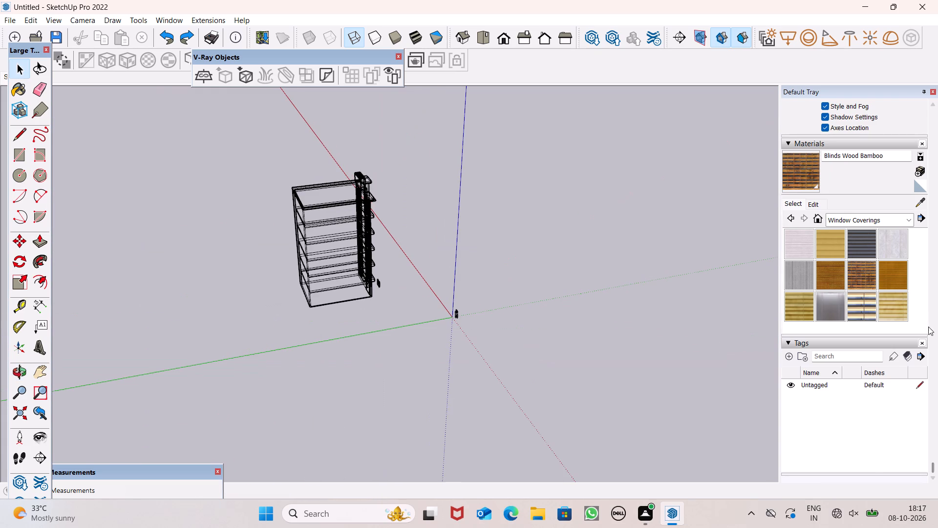
scroll(880, 299, "up", 5)
scroll(556, 289, "down", 2)
middle_click_drag(560, 295, 269, 291)
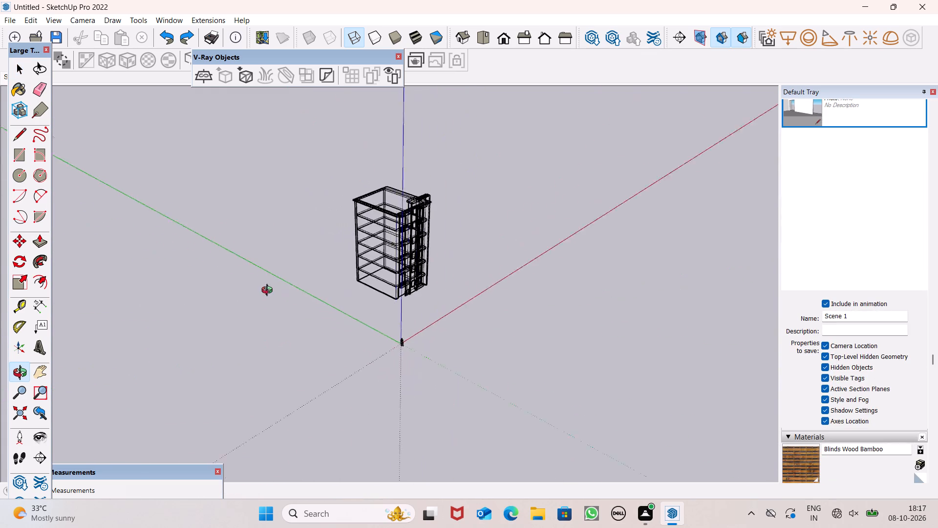
middle_click_drag(269, 291, 198, 259)
scroll(516, 233, "up", 6)
middle_click_drag(520, 254, 359, 239)
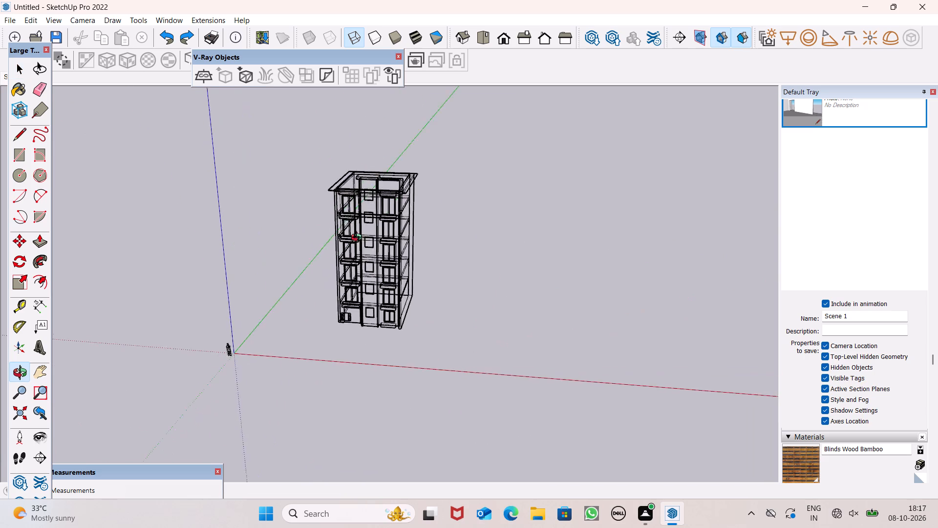
middle_click_drag(359, 239, 346, 228)
scroll(346, 228, "up", 1)
key("space")
left_click(466, 273)
left_click_drag(466, 273, 472, 276)
left_click(474, 276)
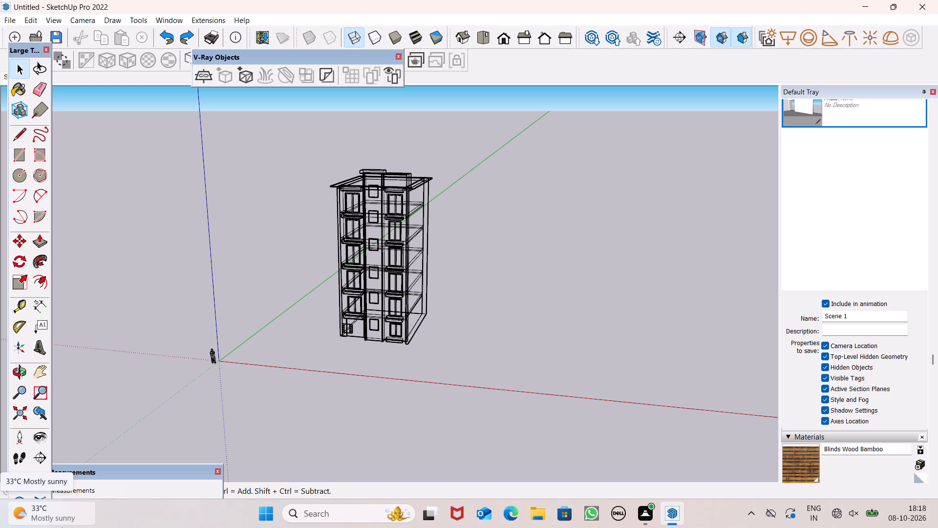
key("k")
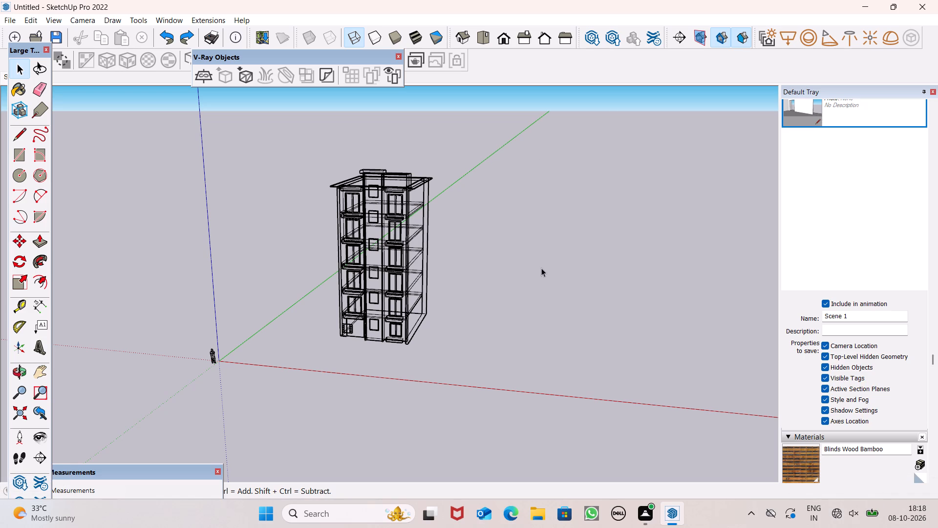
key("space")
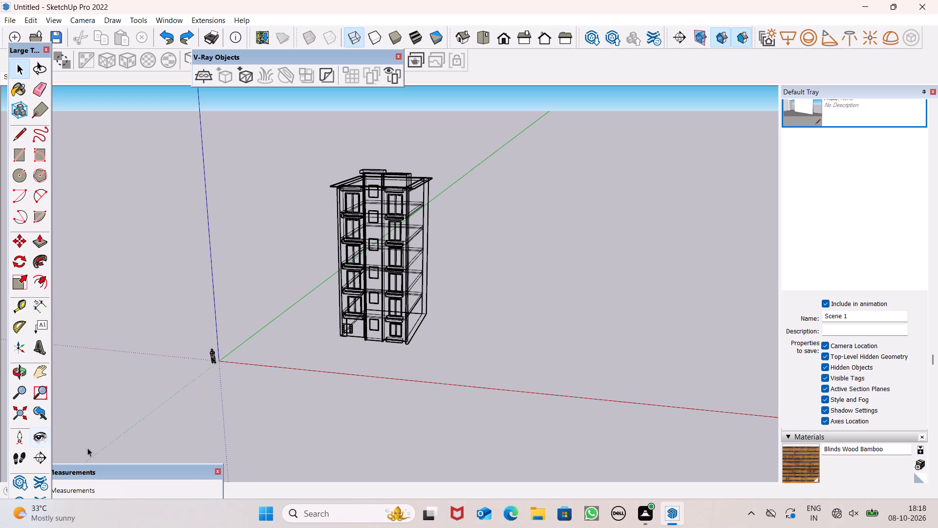
Move the floating Measurements box up into the drawing area, clear of the status bar.
left_click_drag(188, 473, 214, 399)
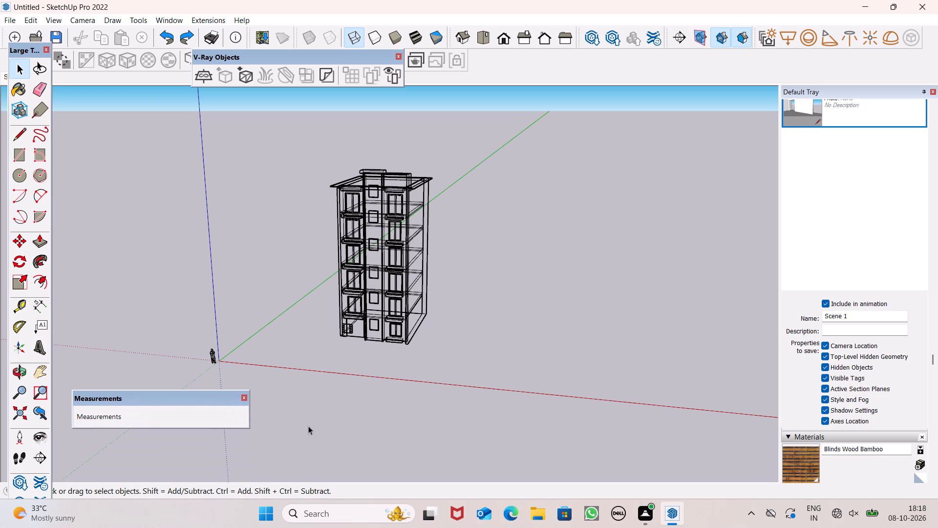
key("space")
left_click(339, 441)
Examine the wireframe building's front and side, checking how its door and floors line up.
scroll(339, 441, "down", 5)
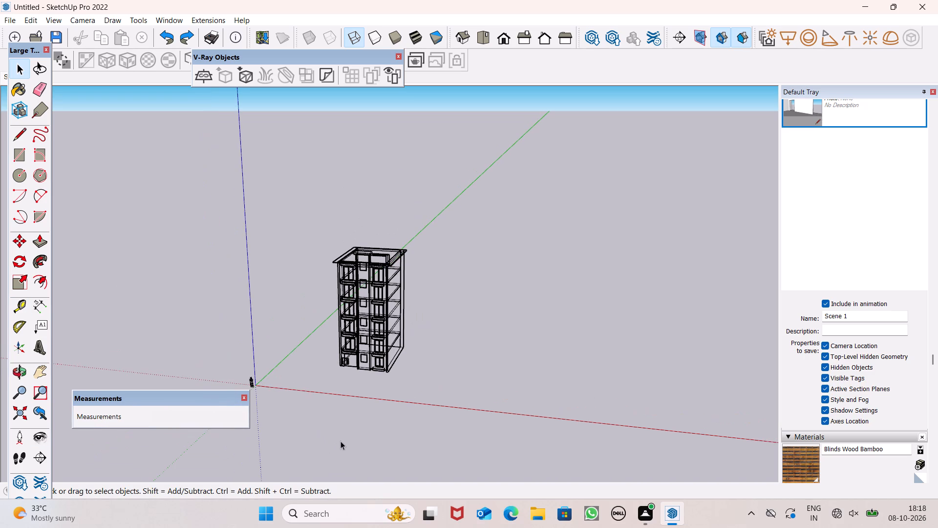
scroll(341, 430, "up", 3)
left_click(277, 480)
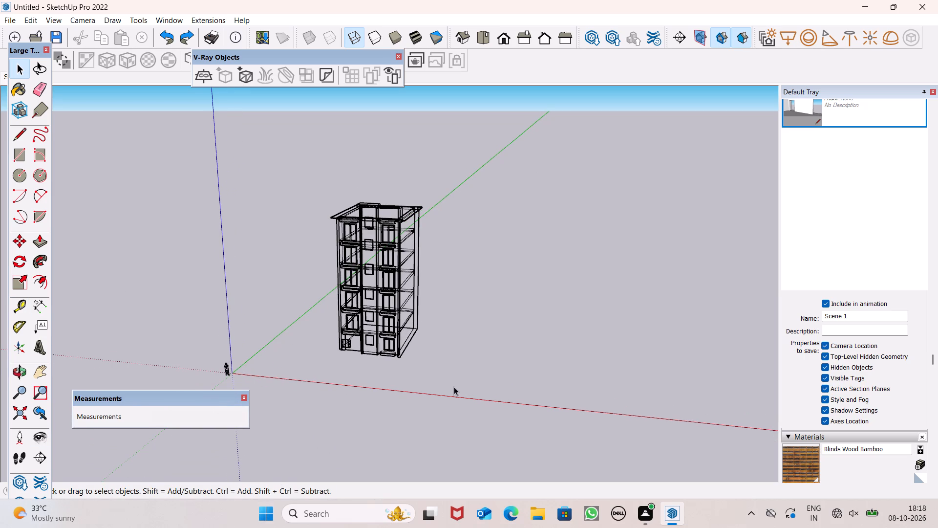
double_click(454, 387)
scroll(466, 360, "down", 2)
middle_click_drag(457, 356, 262, 350)
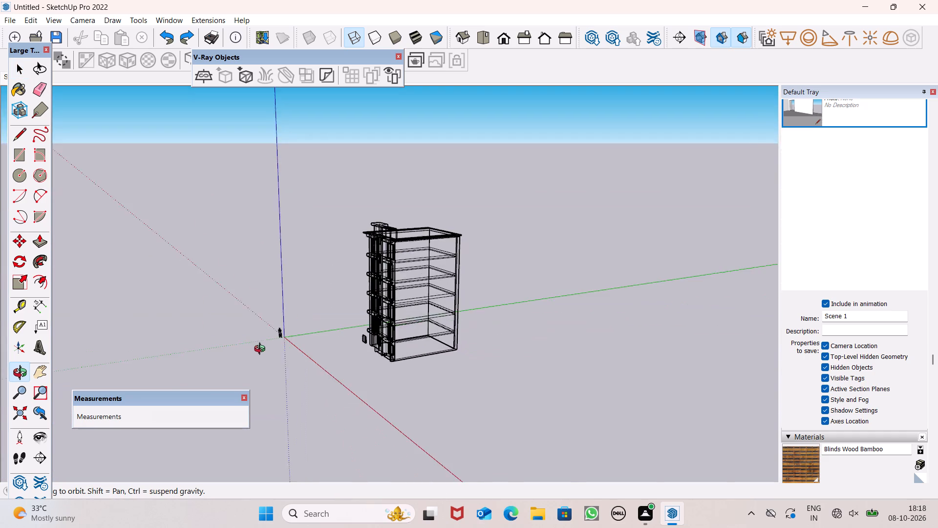
middle_click_drag(262, 350, 406, 358)
scroll(339, 298, "up", 1)
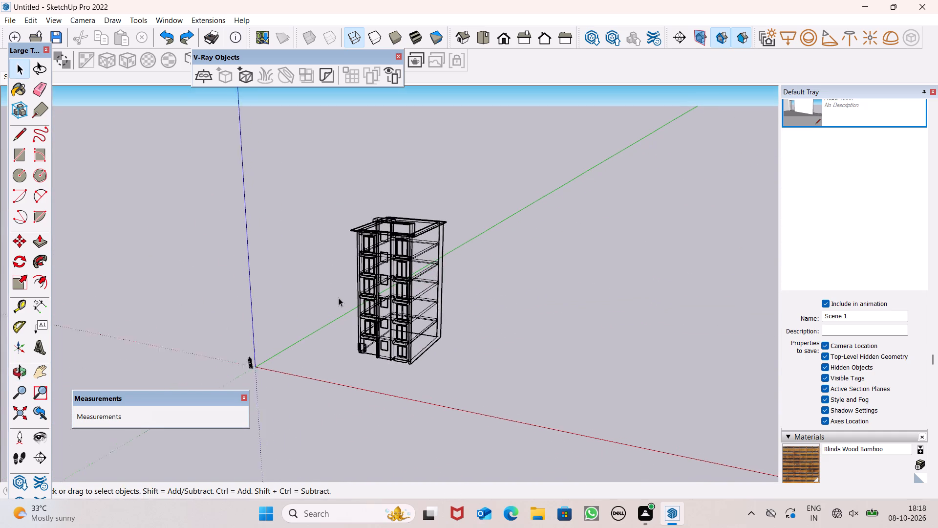
scroll(339, 298, "up", 2)
scroll(339, 298, "down", 4)
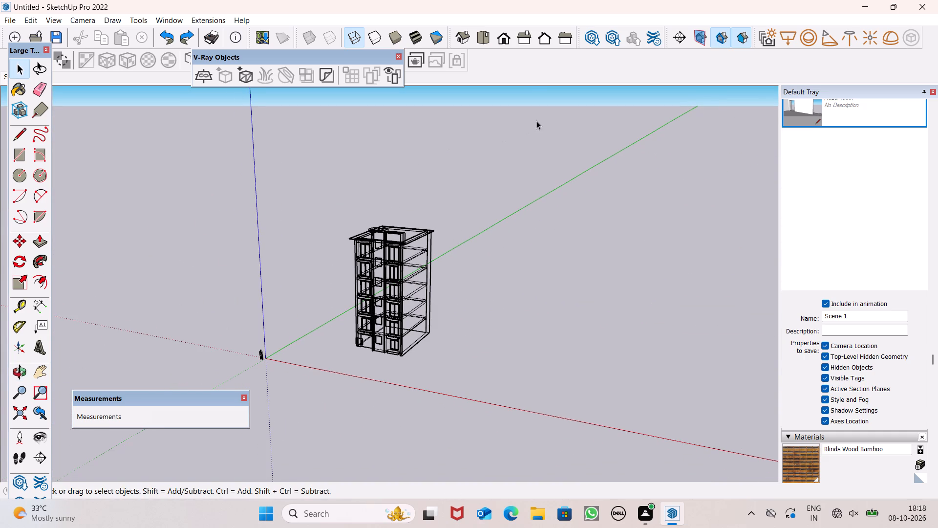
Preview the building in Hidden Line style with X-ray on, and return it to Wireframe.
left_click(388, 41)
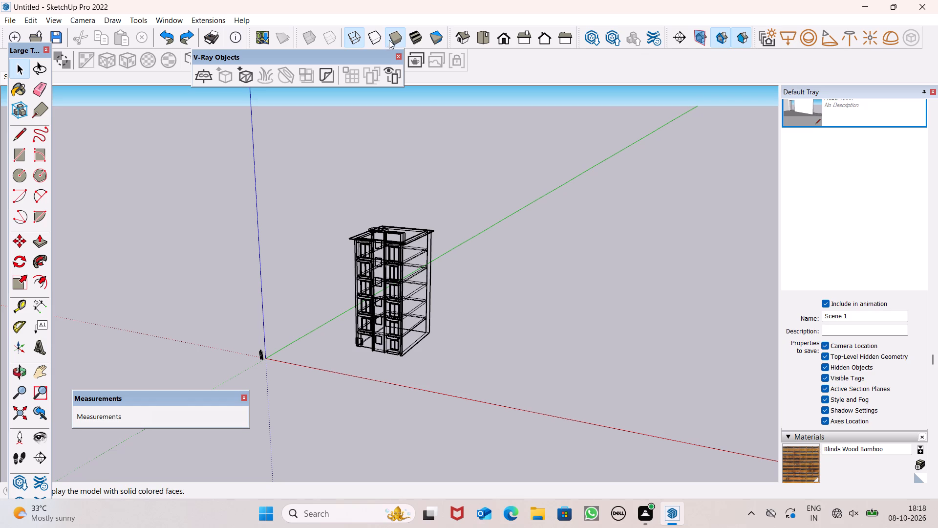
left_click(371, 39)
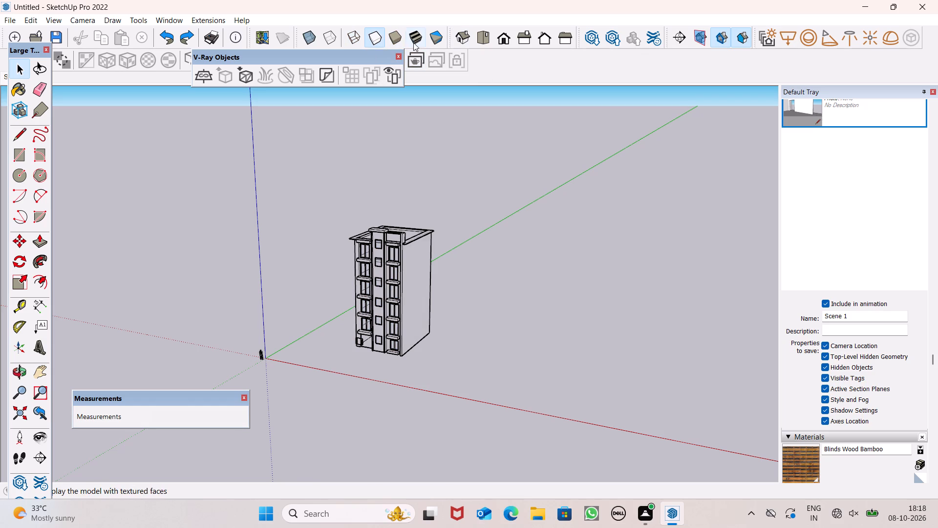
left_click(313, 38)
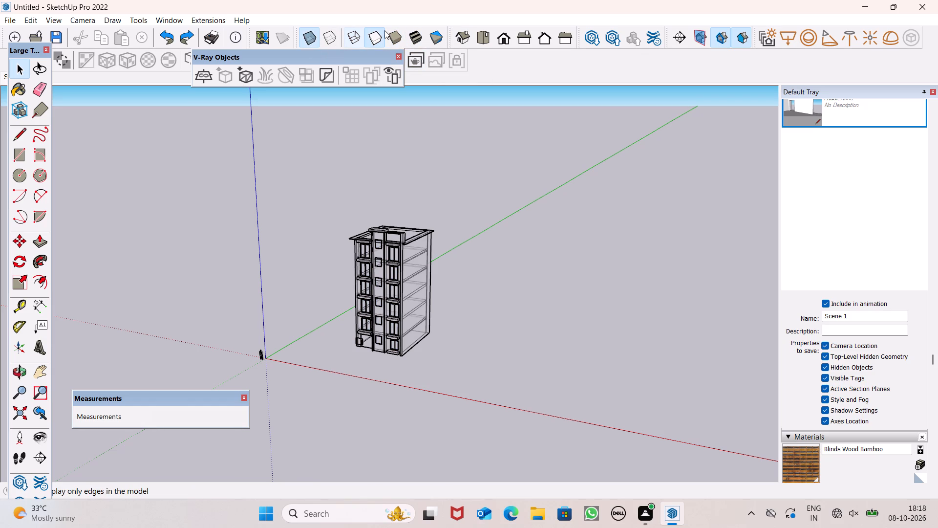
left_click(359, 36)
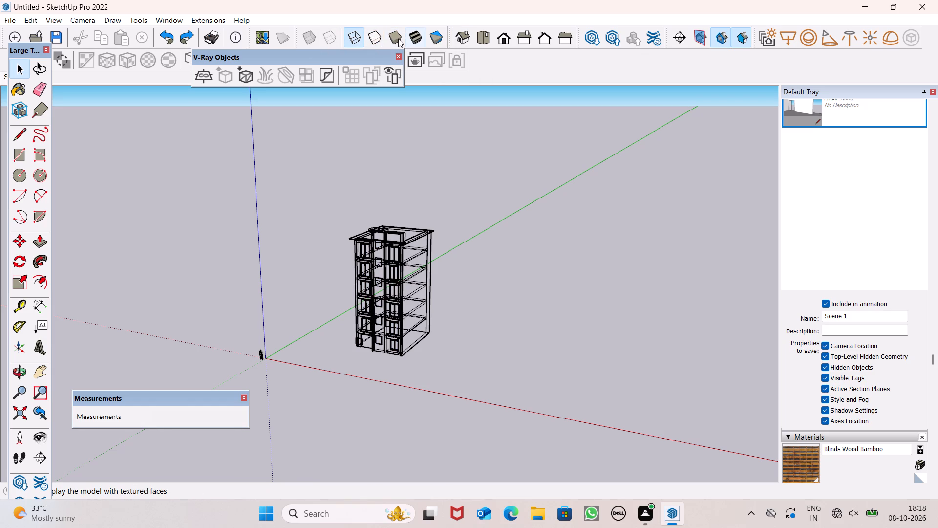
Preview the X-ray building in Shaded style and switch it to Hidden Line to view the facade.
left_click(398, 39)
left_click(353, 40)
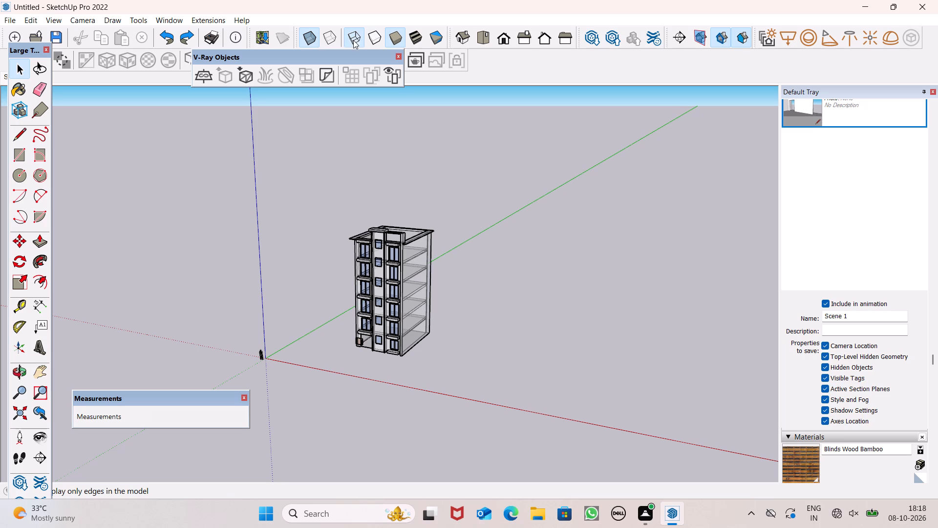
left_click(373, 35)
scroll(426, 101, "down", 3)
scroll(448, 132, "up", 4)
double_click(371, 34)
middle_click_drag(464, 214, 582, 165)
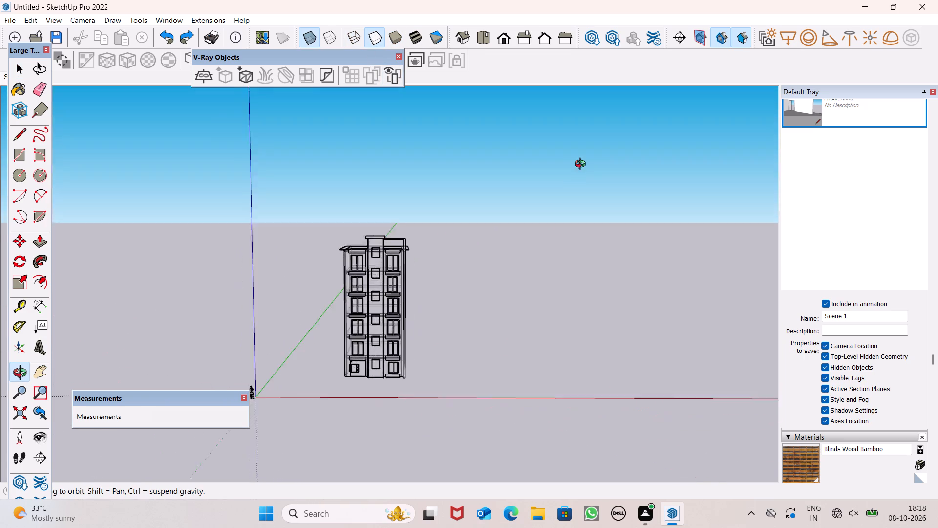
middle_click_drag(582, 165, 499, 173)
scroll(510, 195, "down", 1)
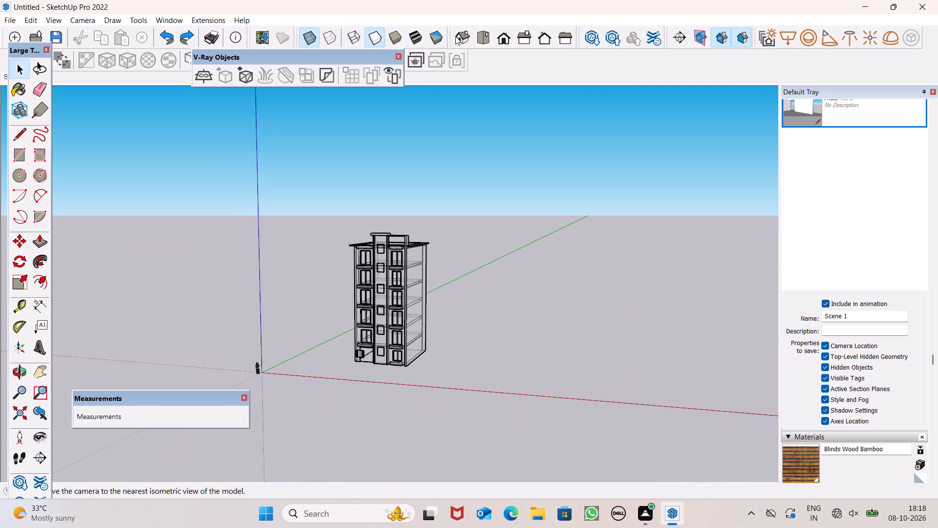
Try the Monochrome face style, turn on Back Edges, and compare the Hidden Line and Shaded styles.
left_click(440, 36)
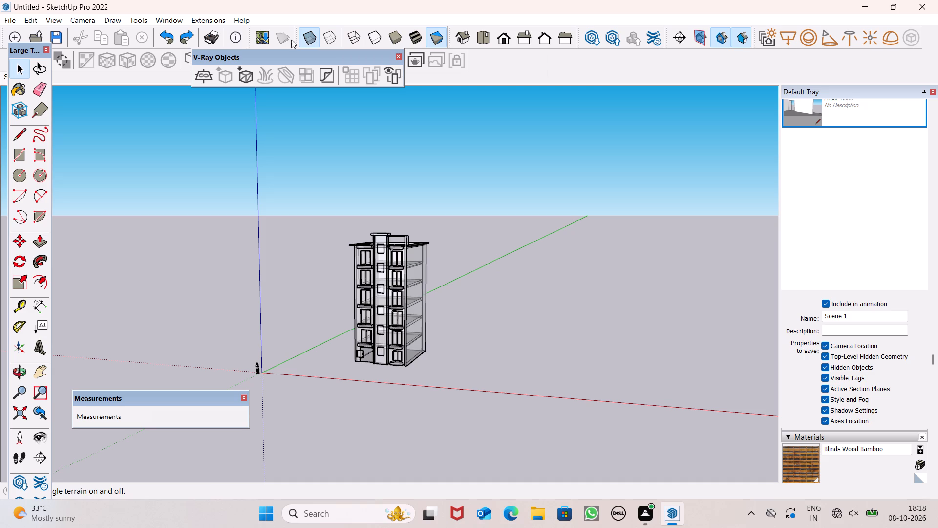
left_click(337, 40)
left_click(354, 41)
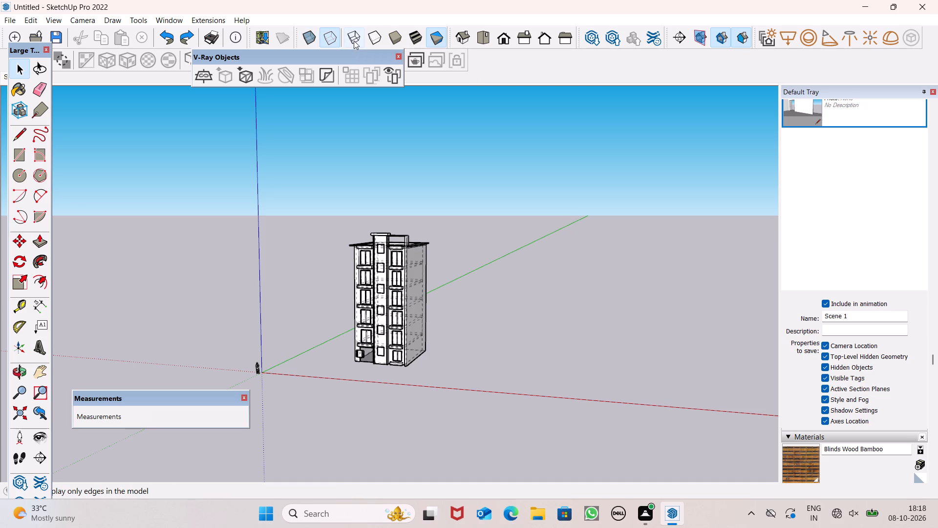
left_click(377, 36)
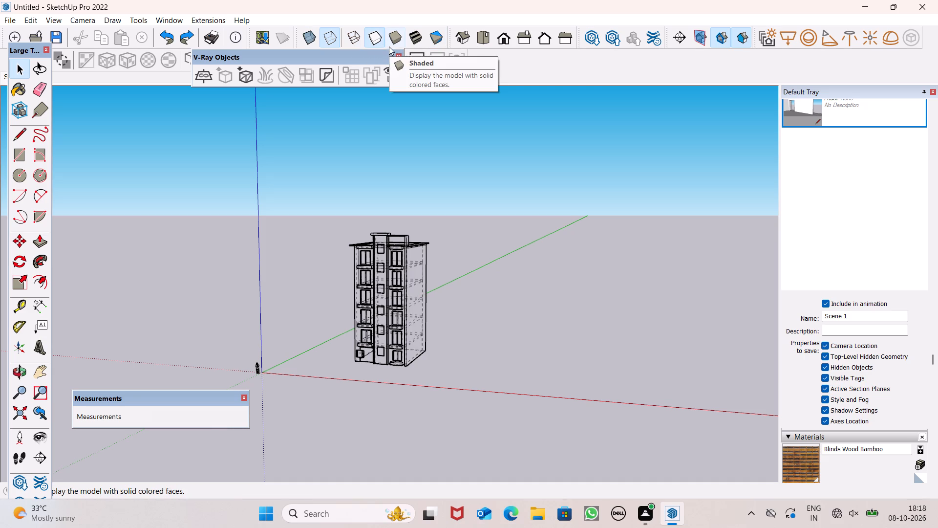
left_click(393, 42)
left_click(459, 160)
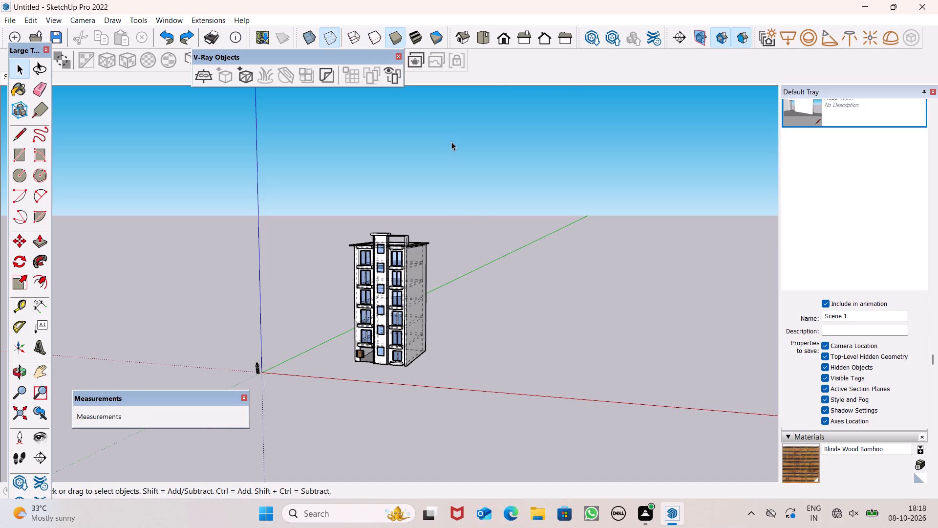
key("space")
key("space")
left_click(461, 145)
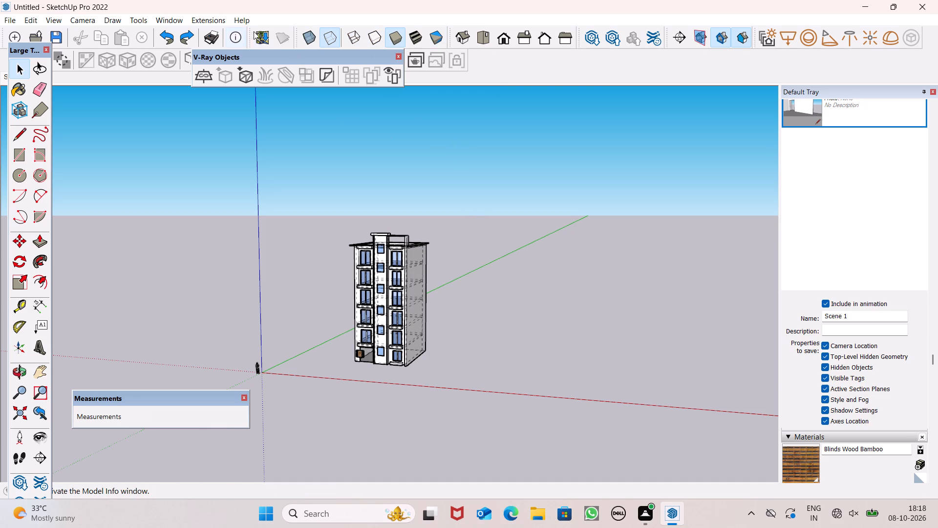
Turn on X-ray for the building and compare the Hidden Line and Shaded face styles, settling on Shaded.
left_click(302, 36)
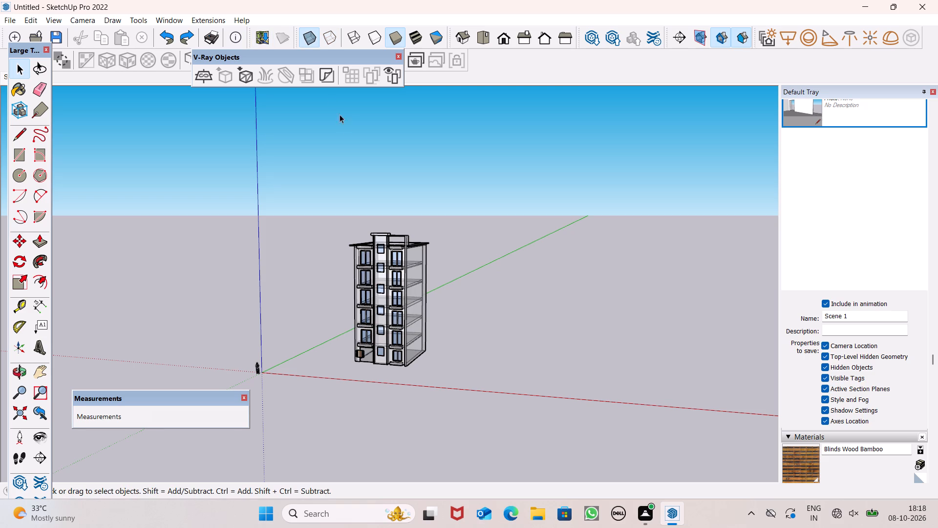
left_click(374, 39)
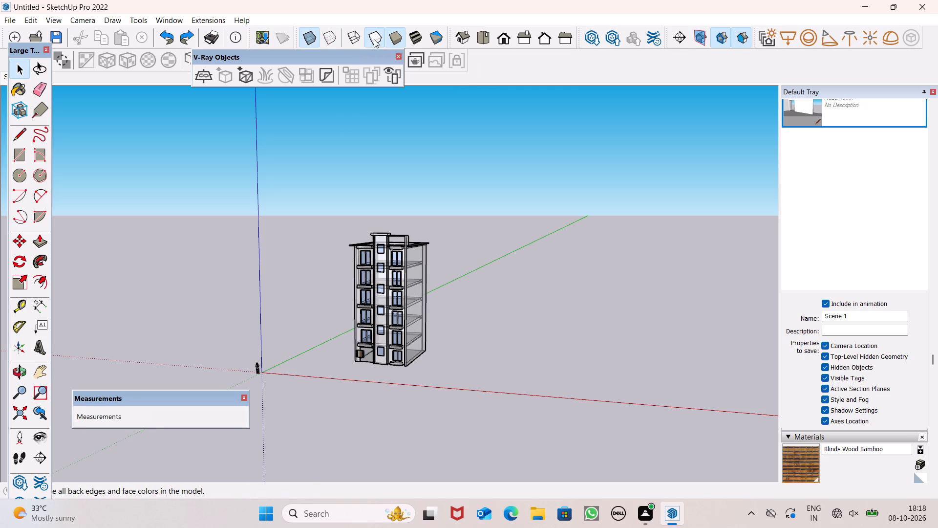
left_click(393, 36)
key("space")
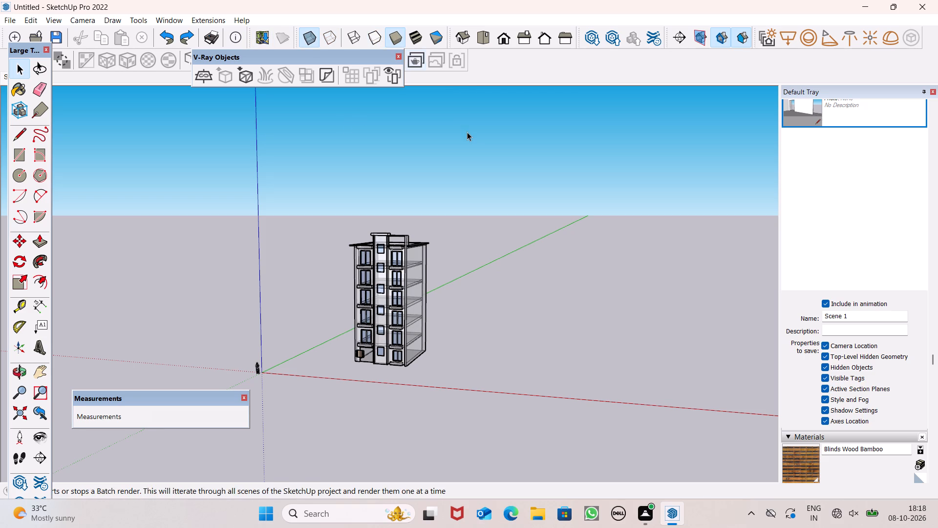
left_click(468, 132)
double_click(396, 43)
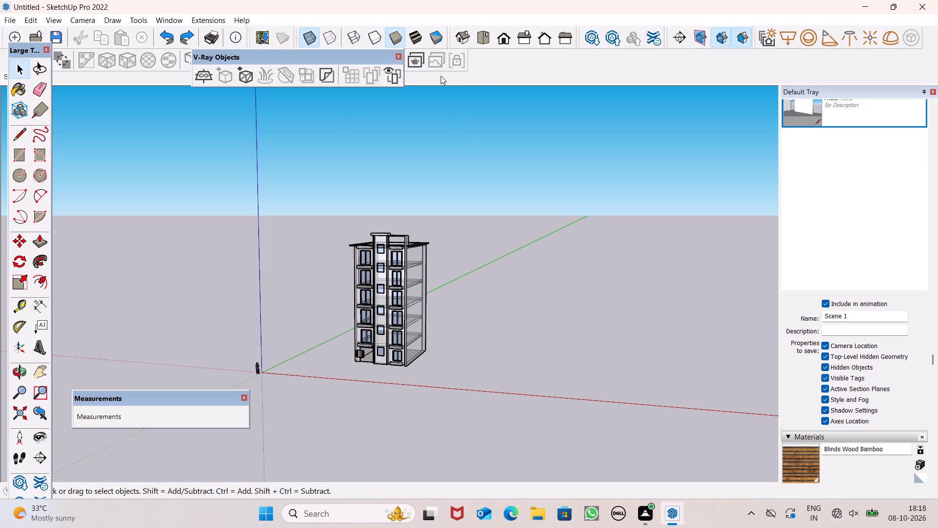
Try the Shaded With Textures face style on the building and set it to Monochrome.
left_click(423, 40)
left_click(433, 37)
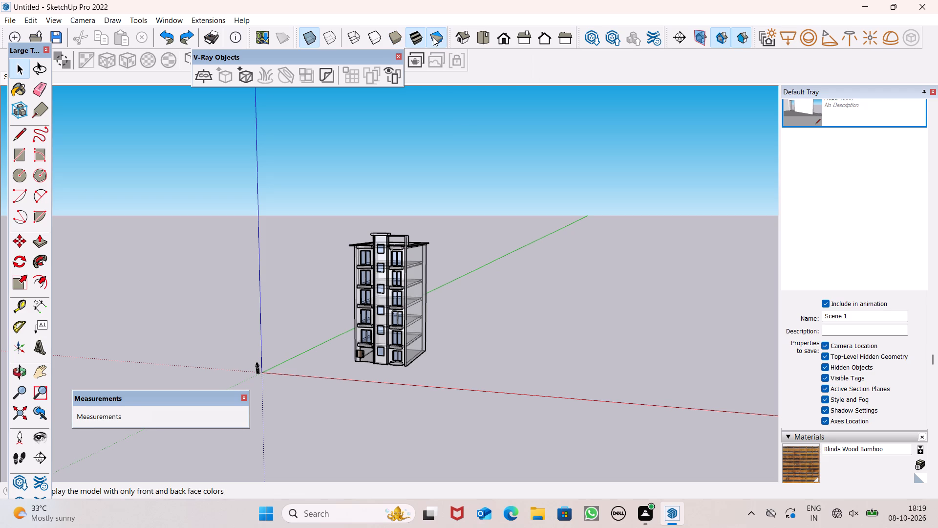
left_click(446, 158)
scroll(444, 176, "down", 6)
middle_click_drag(453, 212, 486, 363)
scroll(459, 271, "up", 4)
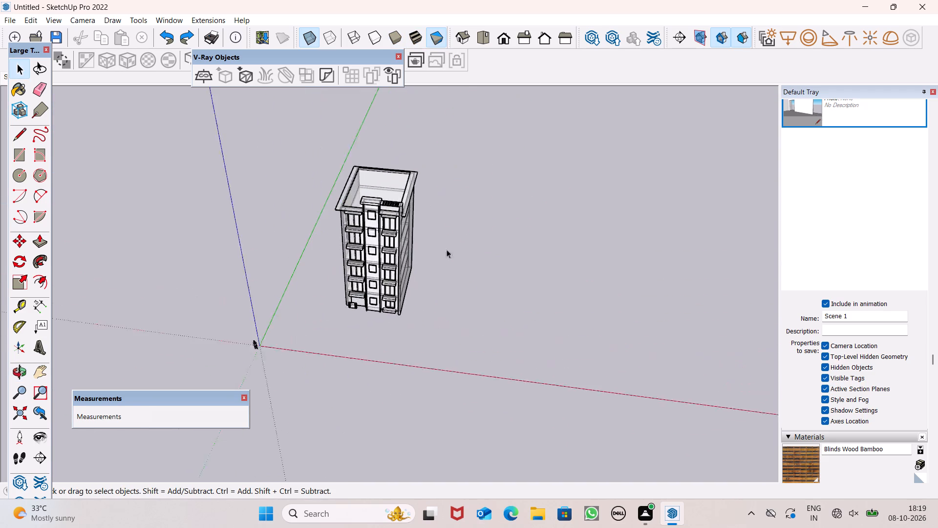
Turn on Back Edges for the building's front view and compare the Wireframe and Hidden Line face styles.
scroll(447, 249, "up", 10)
scroll(411, 231, "down", 2)
scroll(404, 283, "up", 1)
middle_click_drag(403, 283, 437, 118)
left_click(329, 37)
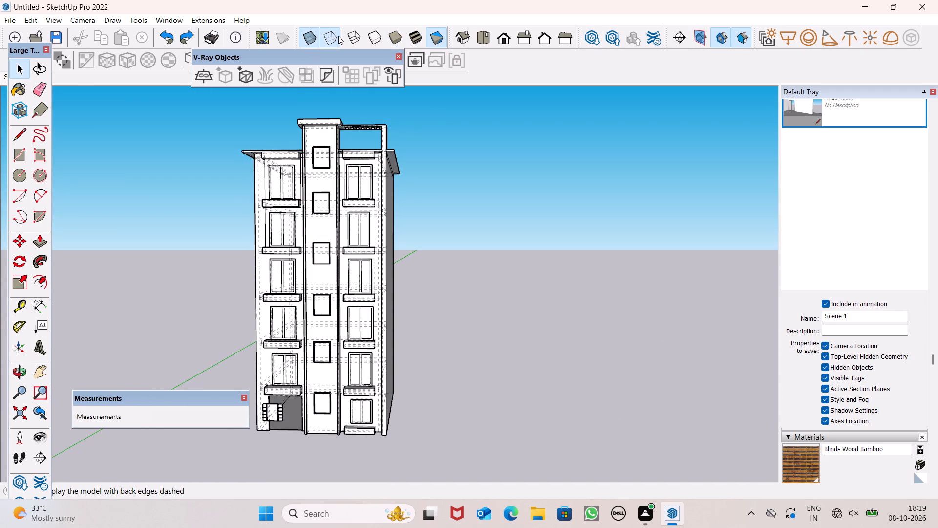
left_click(353, 32)
left_click(369, 37)
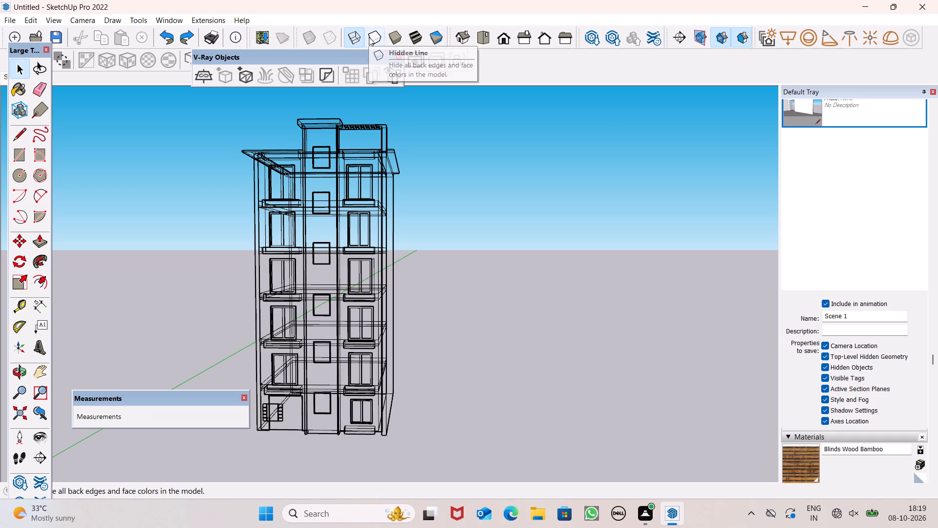
double_click(369, 37)
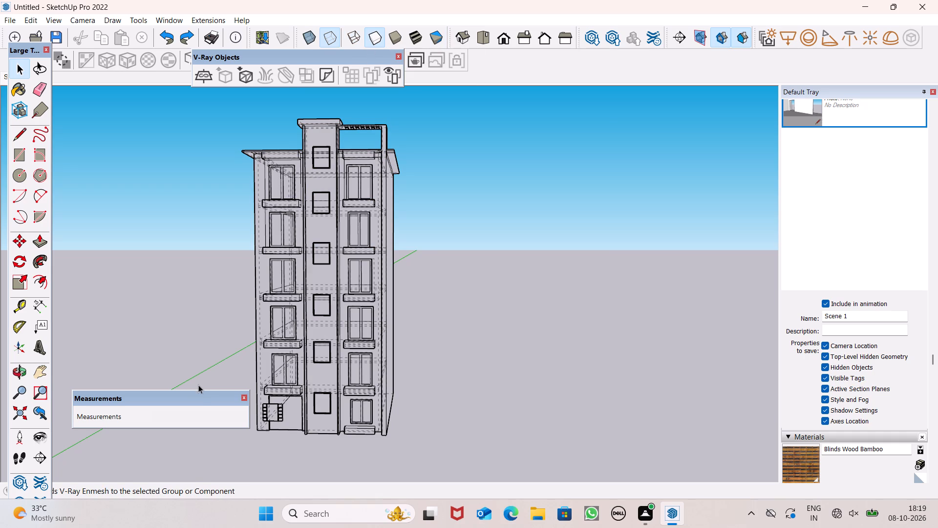
Move the floating Measurements box down, clear of the building.
left_click_drag(191, 397, 163, 457)
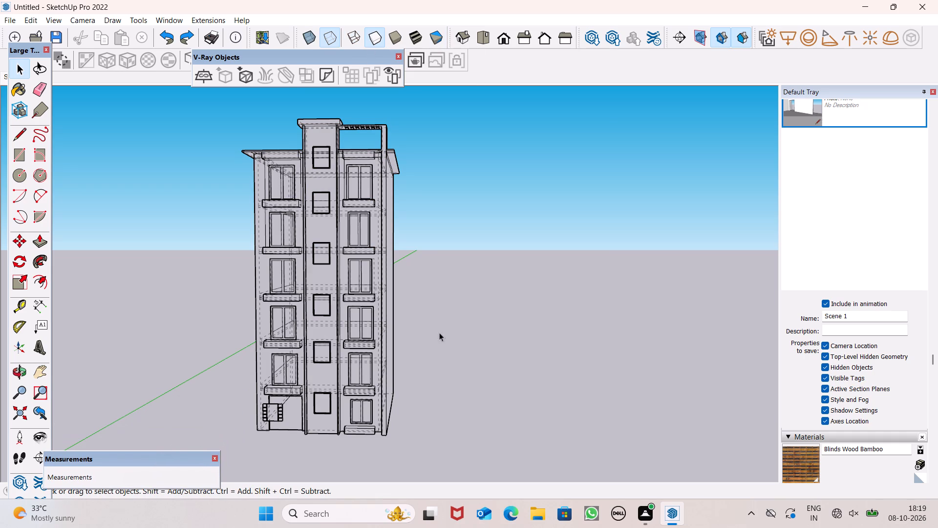
left_click_drag(431, 271, 430, 255)
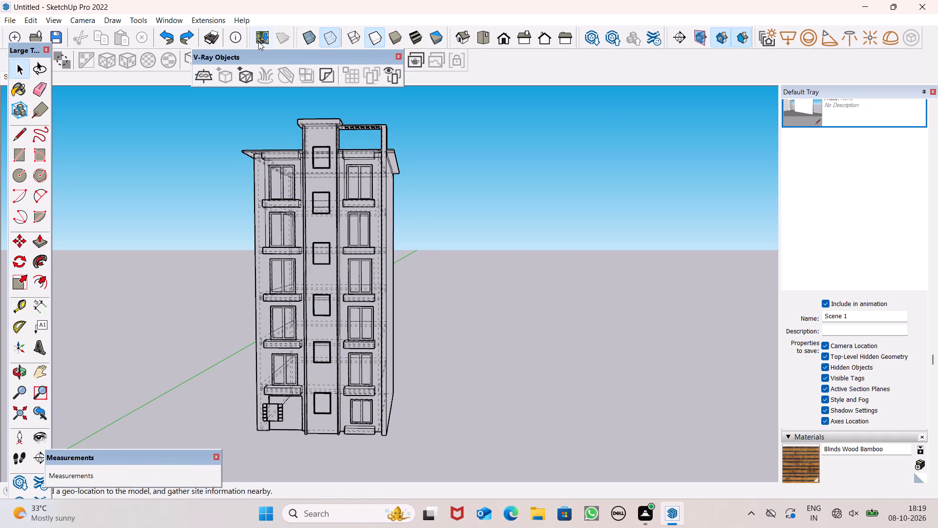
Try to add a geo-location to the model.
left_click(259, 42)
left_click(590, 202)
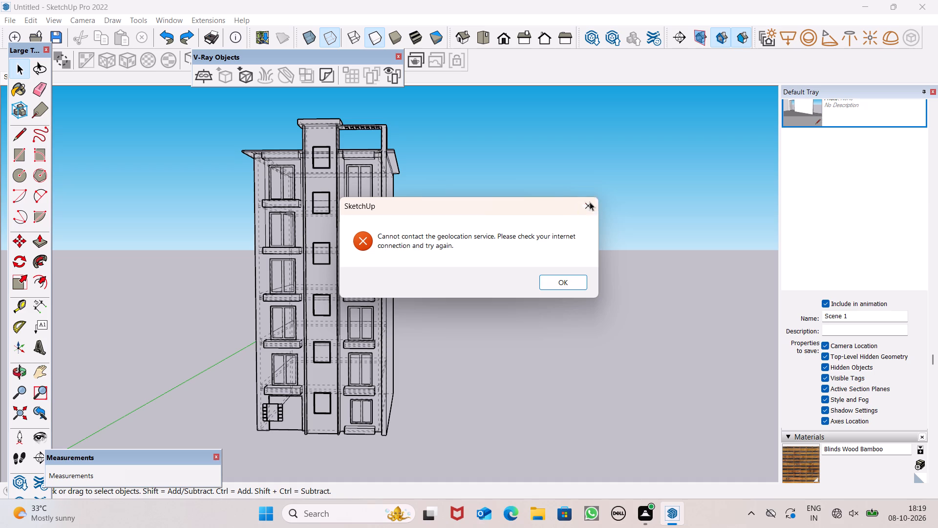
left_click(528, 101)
Preview the building in Shaded With Textures and Shaded face styles, viewing it from the front and above in Shaded.
left_click(417, 41)
left_click(394, 36)
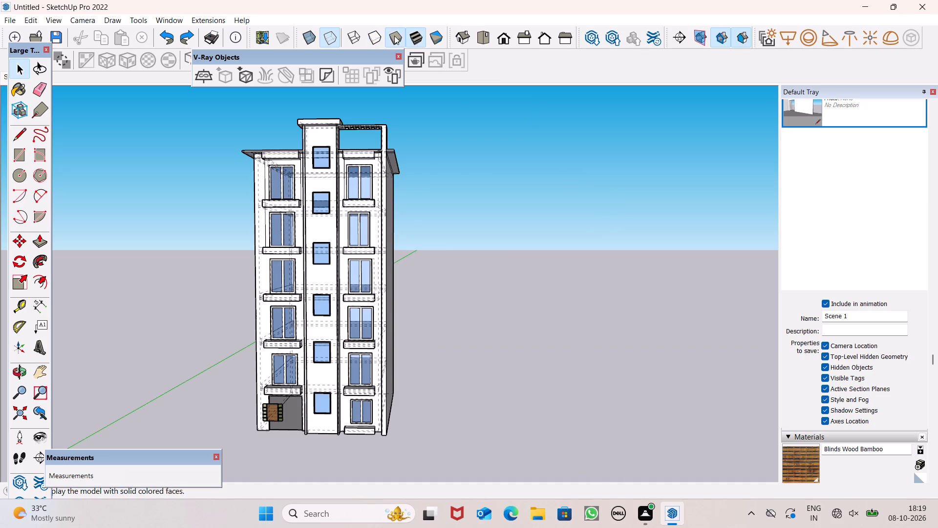
left_click(439, 191)
scroll(439, 190, "down", 4)
middle_click_drag(434, 194, 431, 313)
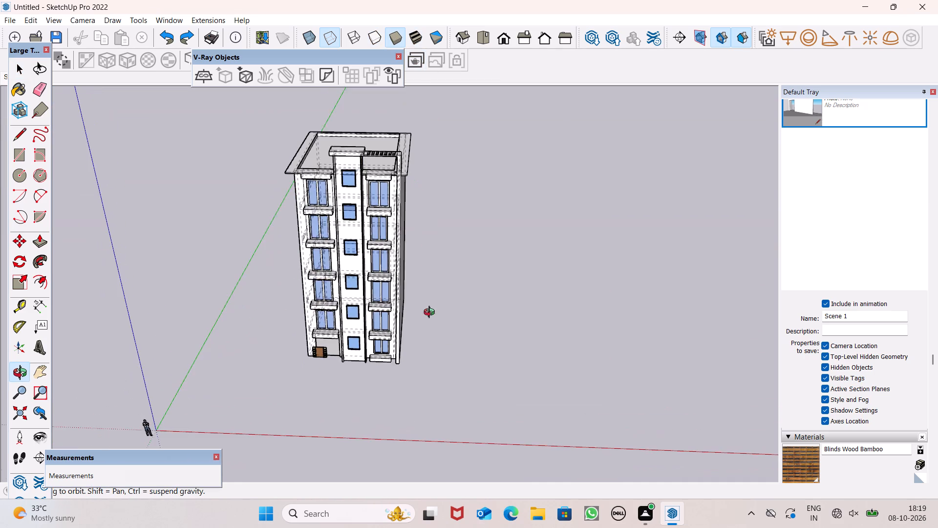
middle_click_drag(431, 313, 432, 320)
scroll(431, 317, "up", 1)
left_click(391, 28)
left_click(392, 33)
Examine the shaded building's facade, side walls and roof with back edges shown, from several angles.
middle_click_drag(422, 200, 423, 200)
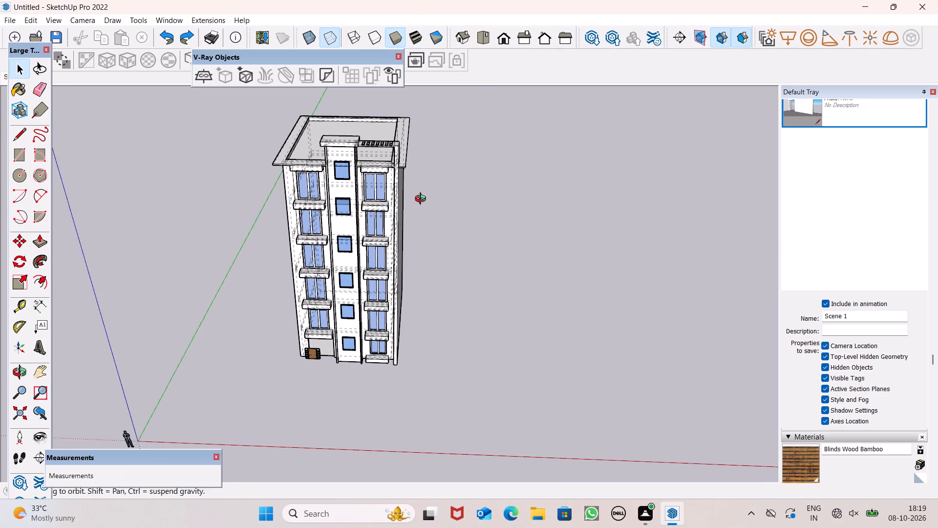
middle_click_drag(423, 200, 189, 210)
scroll(357, 249, "up", 4)
middle_click_drag(414, 259, 170, 239)
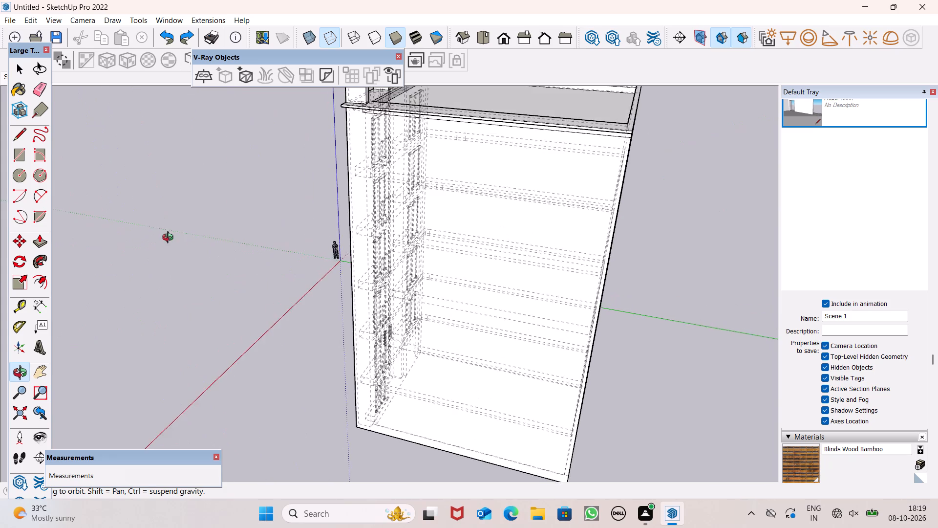
middle_click_drag(170, 239, 557, 215)
scroll(551, 217, "up", 1)
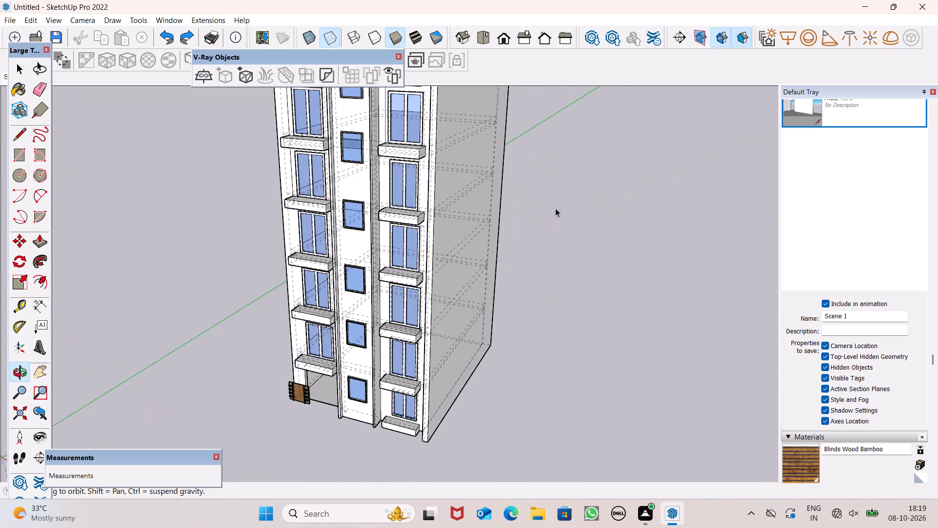
scroll(400, 188, "down", 2)
scroll(400, 188, "up", 1)
scroll(400, 188, "down", 3)
middle_click_drag(503, 207, 523, 229)
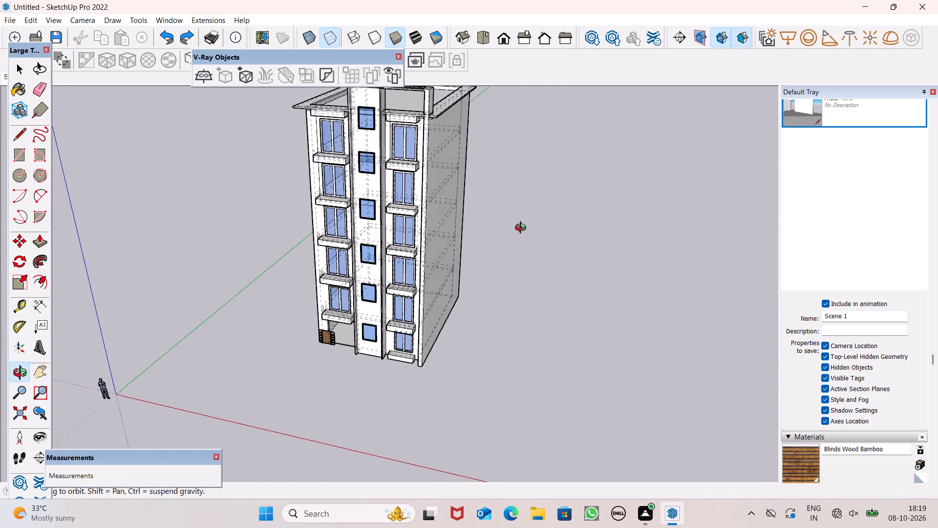
middle_click_drag(523, 229, 672, 223)
left_click(540, 179)
scroll(454, 86, "up", 3)
Try the Monochrome face style on the building and set it to Shaded With Textures.
left_click(426, 35)
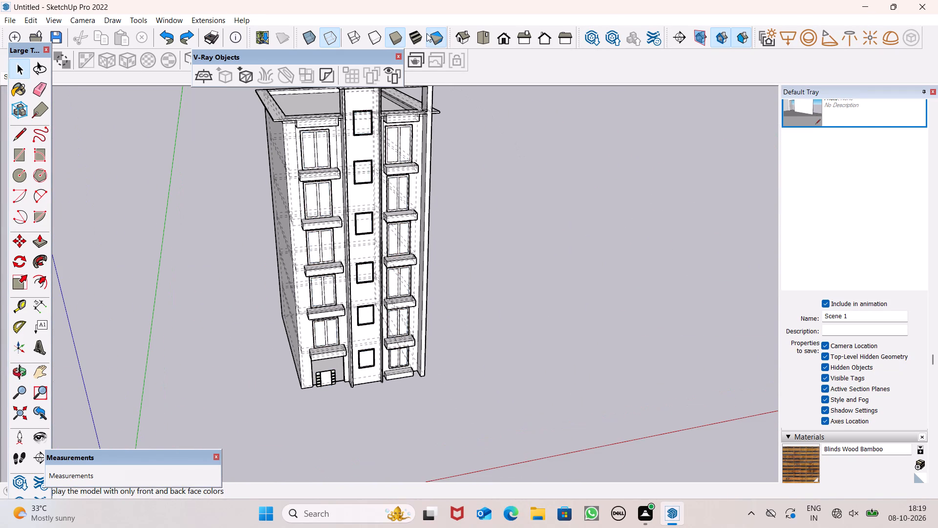
left_click(415, 36)
Examine the textured building's side wall, roof, balconies and window facade from several angles and distances.
left_click(478, 156)
middle_click_drag(478, 156, 347, 187)
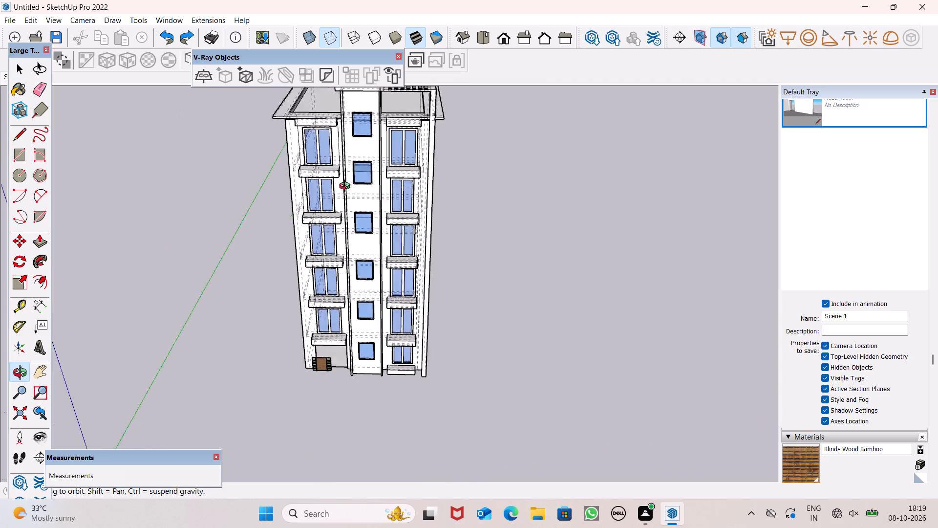
middle_click_drag(347, 187, 345, 187)
scroll(345, 187, "up", 1)
left_click(495, 168)
middle_click_drag(459, 109, 44, 133)
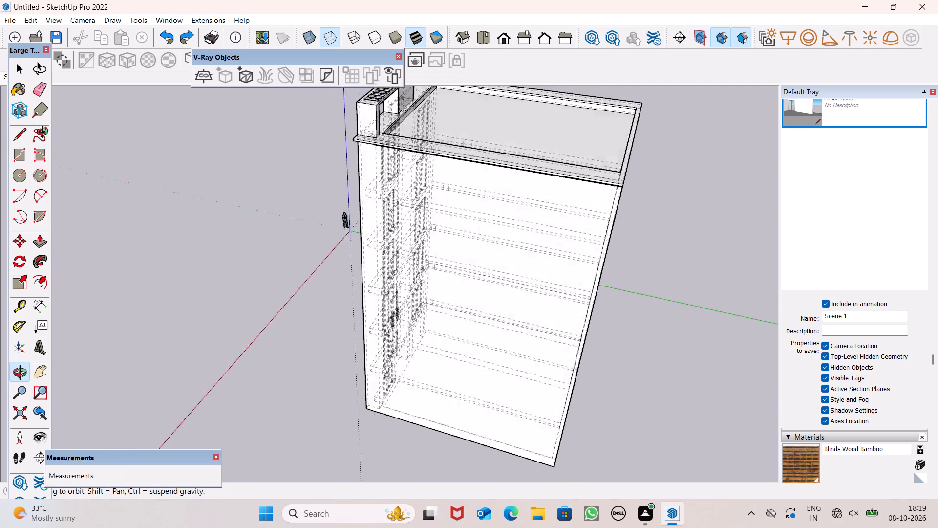
middle_click_drag(44, 133, 622, 247)
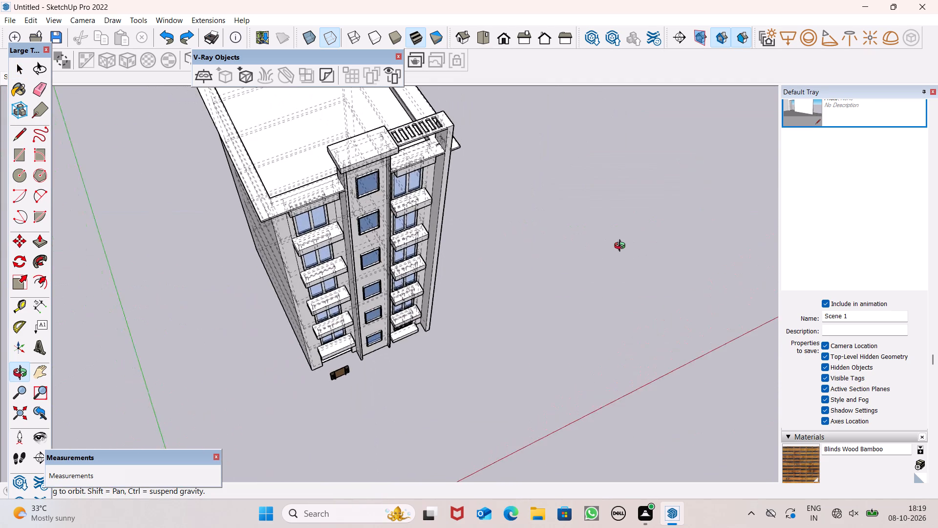
middle_click_drag(622, 247, 593, 235)
left_click(589, 221)
middle_click_drag(580, 237, 519, 156)
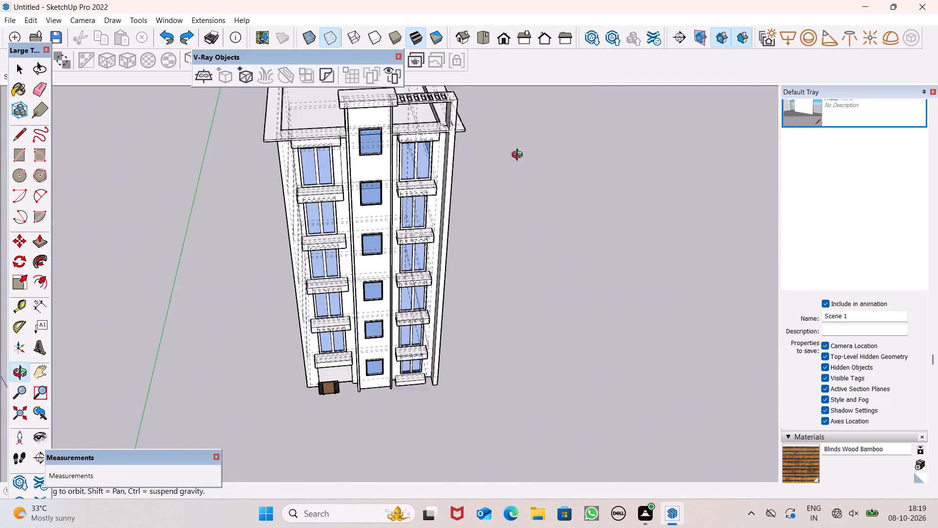
middle_click_drag(519, 156, 483, 126)
scroll(476, 220, "down", 5)
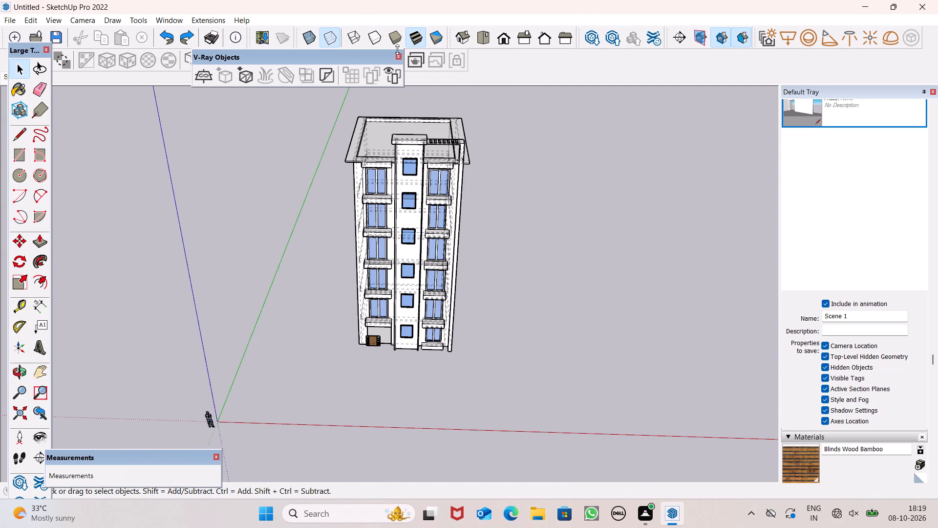
scroll(397, 49, "up", 2)
scroll(411, 208, "down", 1)
scroll(487, 204, "down", 1)
scroll(485, 198, "up", 3)
scroll(478, 180, "down", 1)
scroll(478, 176, "up", 8)
left_click(618, 110)
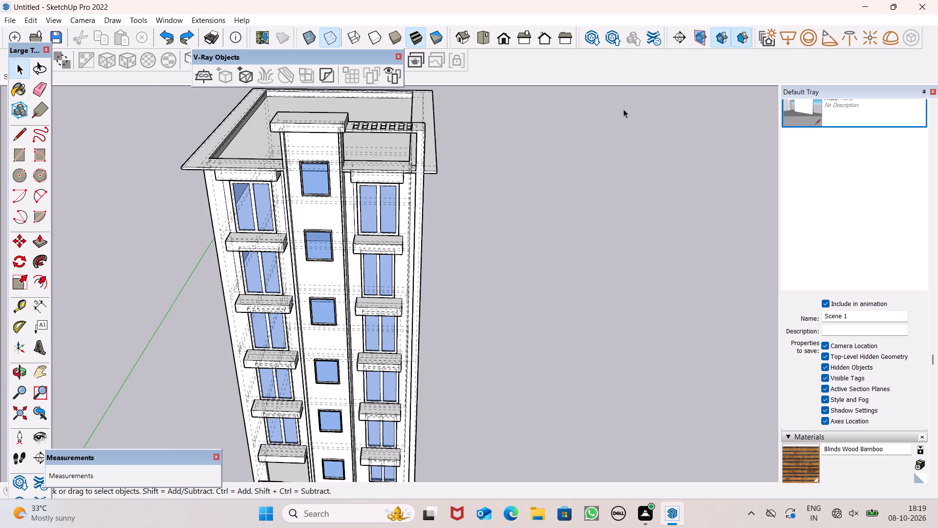
Turn on the display of section planes.
left_click(703, 42)
left_click(671, 103)
left_click(671, 88)
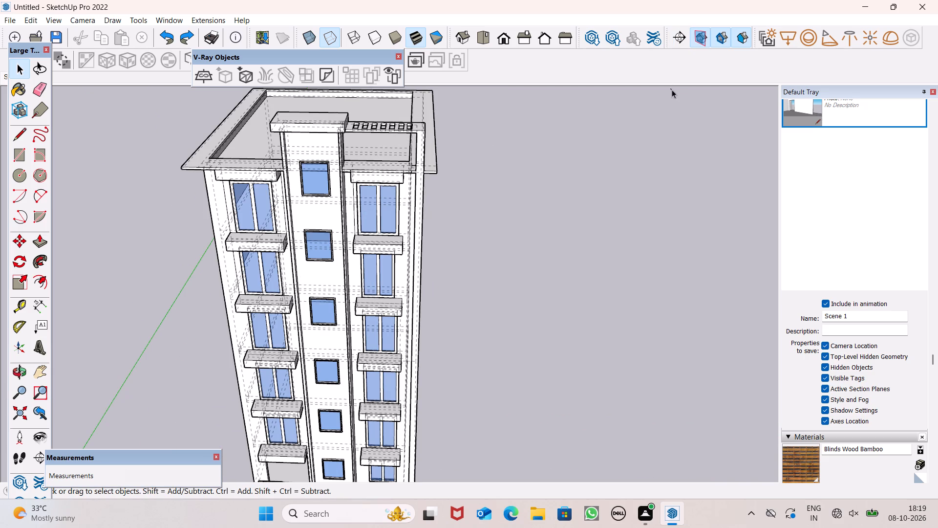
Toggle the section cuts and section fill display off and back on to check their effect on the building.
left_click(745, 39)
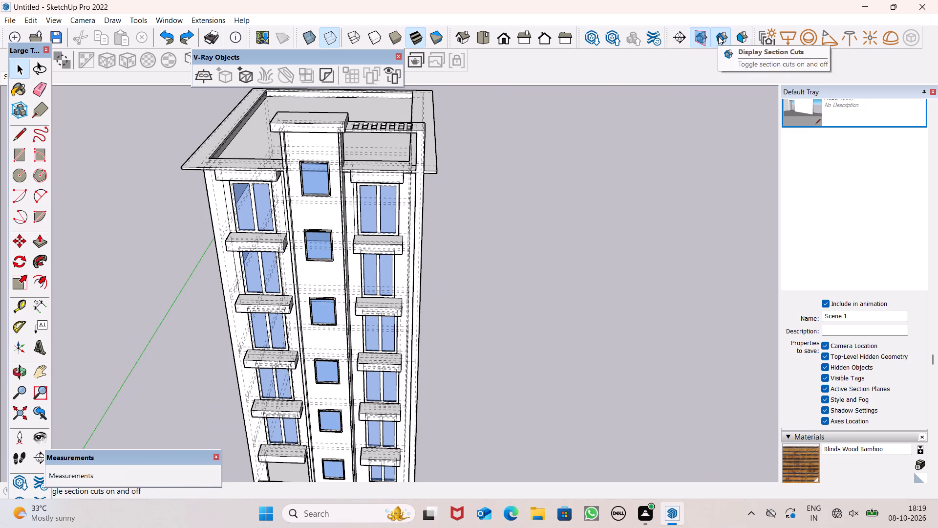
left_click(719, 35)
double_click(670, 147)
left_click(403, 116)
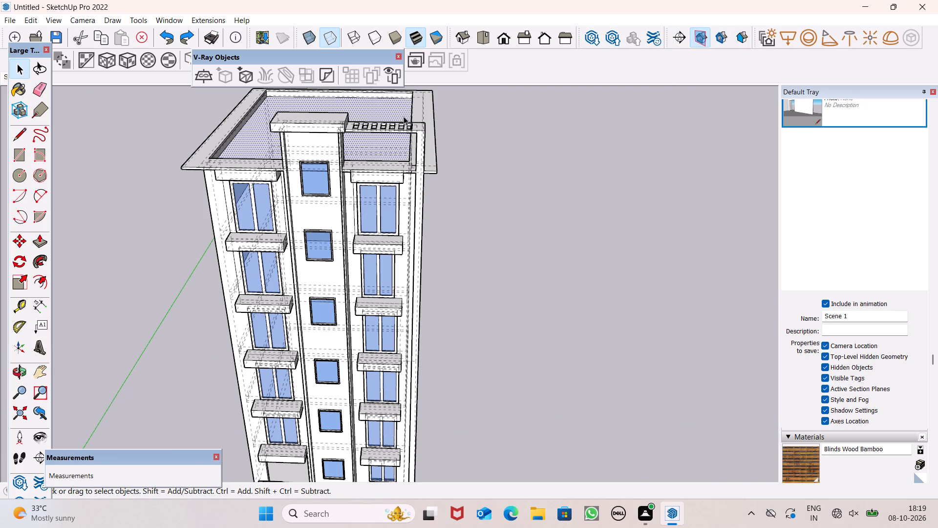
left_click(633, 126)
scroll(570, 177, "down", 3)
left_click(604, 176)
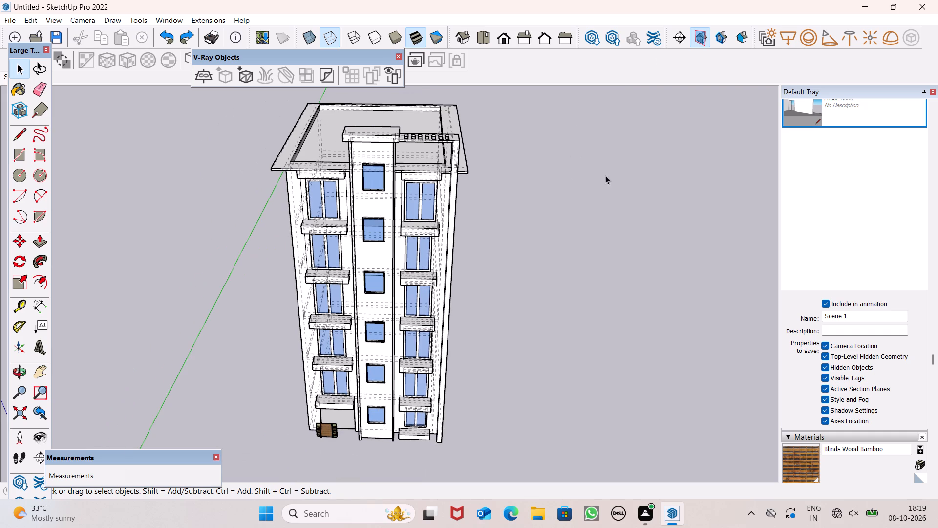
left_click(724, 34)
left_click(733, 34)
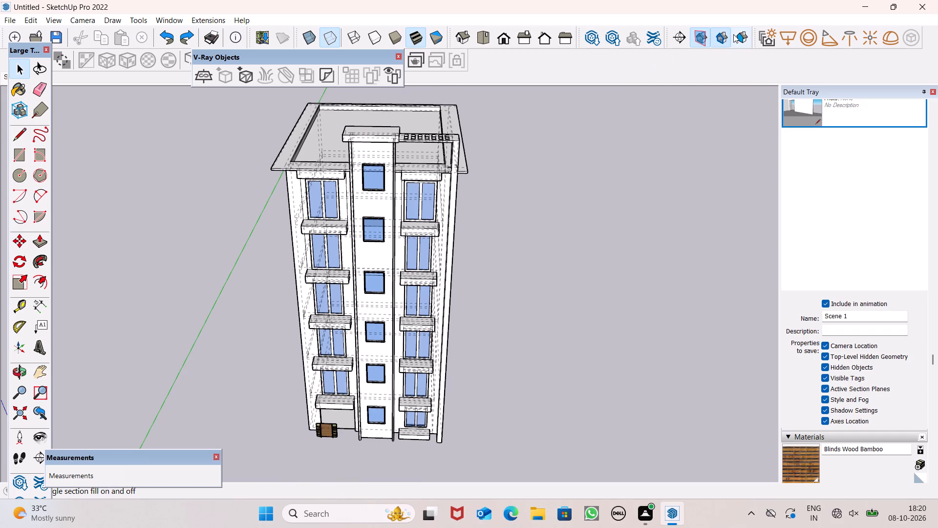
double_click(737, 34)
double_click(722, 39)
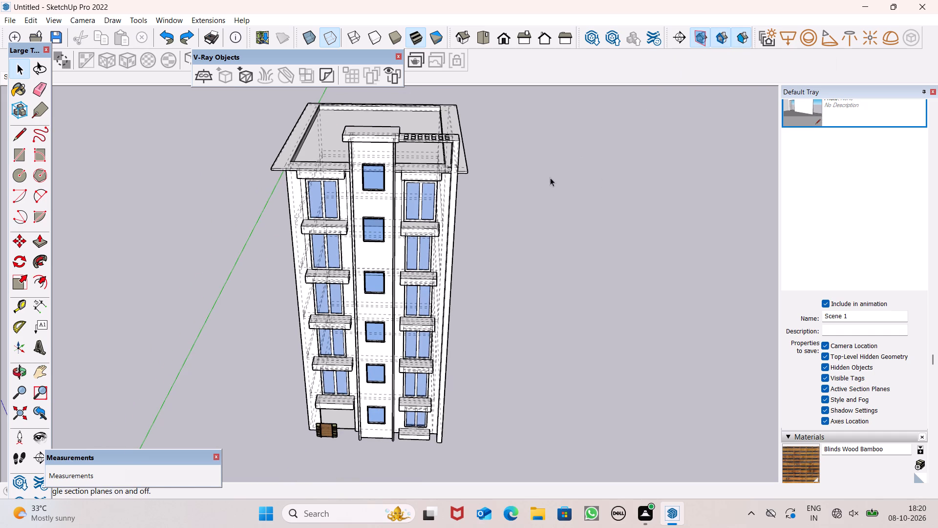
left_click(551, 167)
View the building in the standard Right, Front and Iso views.
left_click(525, 39)
left_click(498, 41)
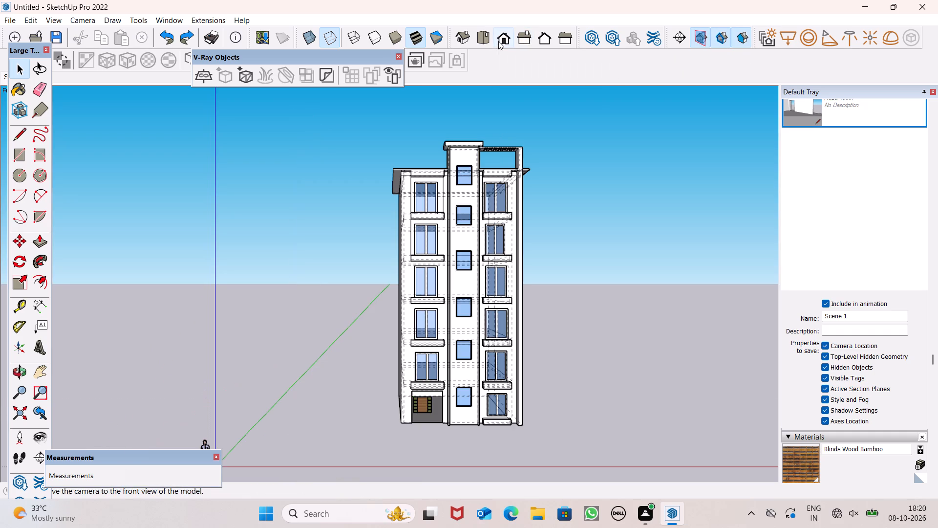
left_click(470, 41)
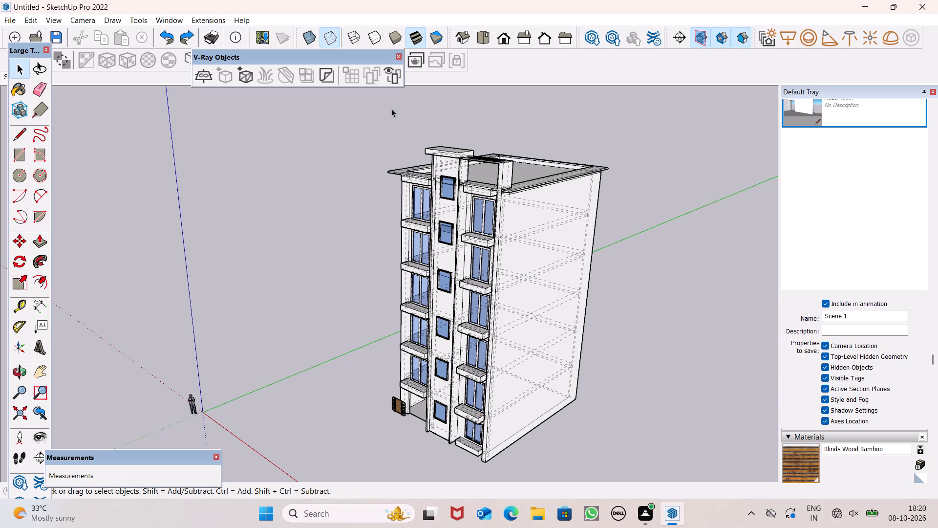
Turn off the Back Edges display for the building.
key("k")
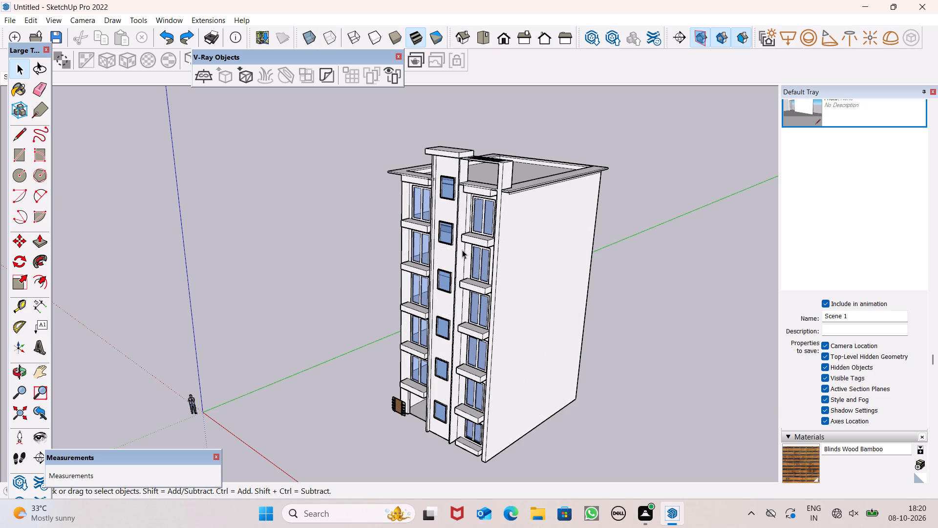
scroll(473, 251, "down", 1)
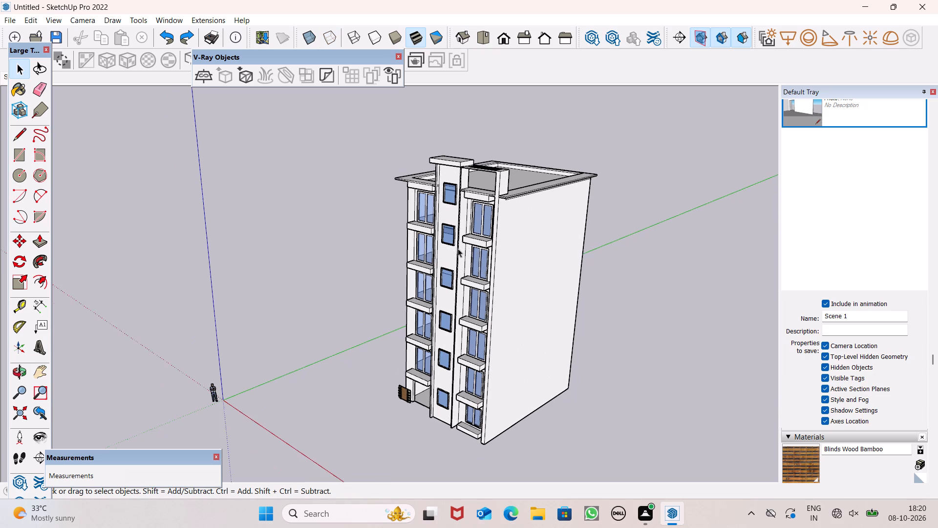
scroll(392, 225, "down", 2)
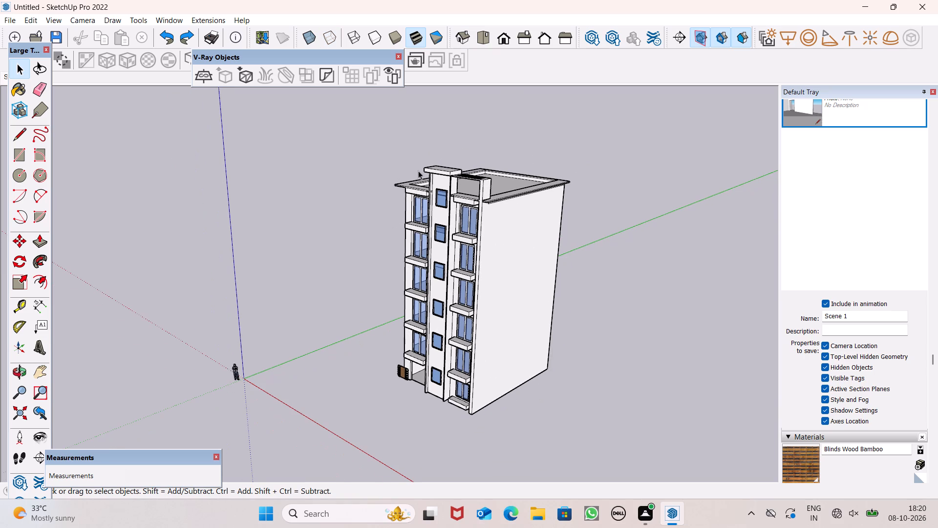
Move the wooden door panel about 5' 9" so its lower corner meets the ground-floor entrance opening's bottom corner beside the central shaft.
key("space")
scroll(456, 155, "down", 4)
middle_click_drag(468, 169, 634, 133)
scroll(469, 171, "up", 1)
scroll(516, 236, "up", 2)
scroll(516, 236, "down", 1)
scroll(516, 236, "up", 1)
middle_click(494, 352)
scroll(418, 388, "up", 2)
scroll(418, 388, "down", 1)
scroll(418, 388, "up", 2)
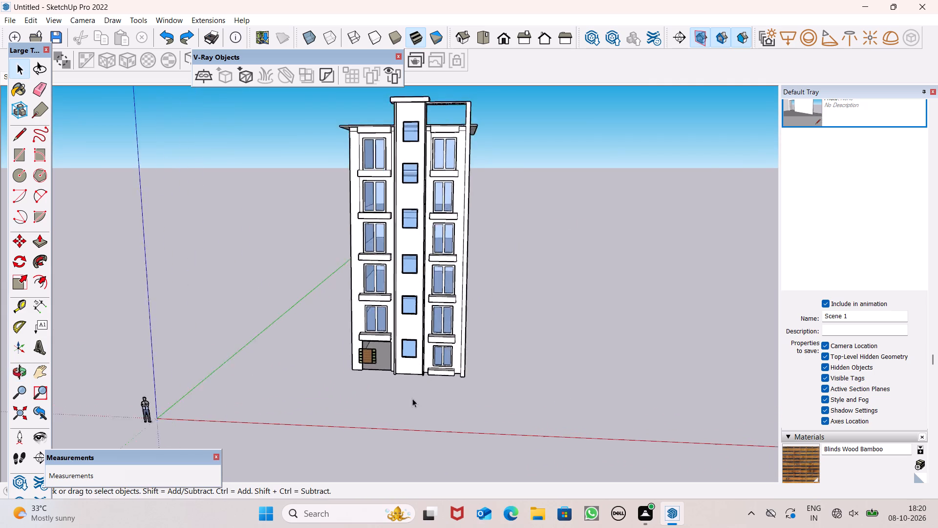
scroll(412, 398, "up", 5)
scroll(386, 359, "up", 12)
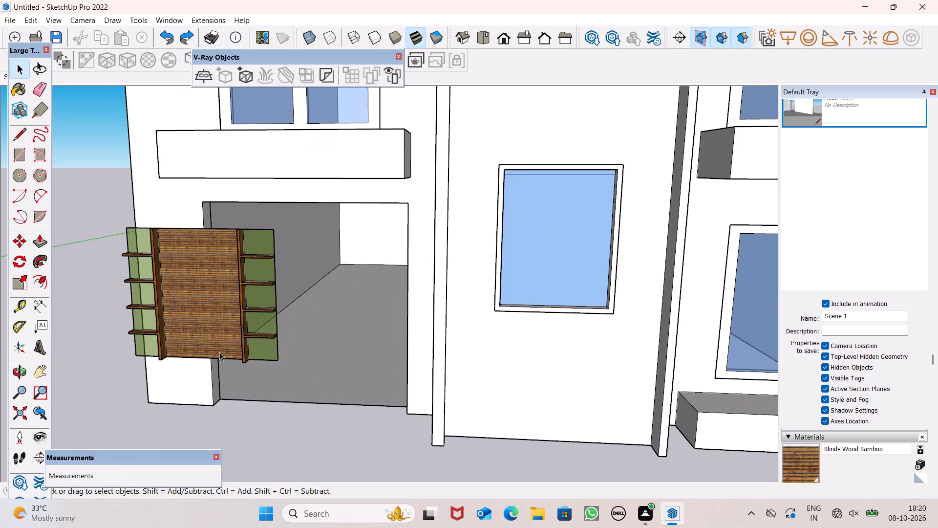
left_click(219, 352)
key("m")
key("Return")
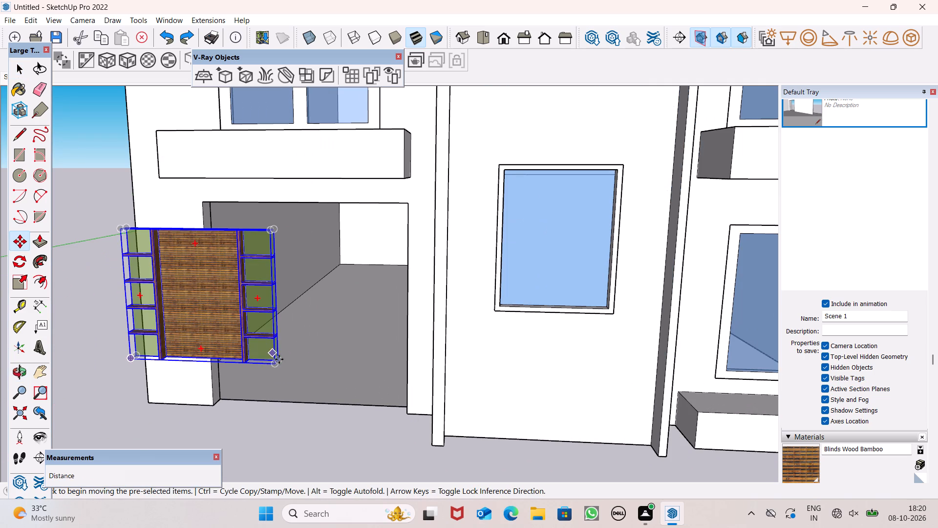
left_click_drag(276, 361, 408, 415)
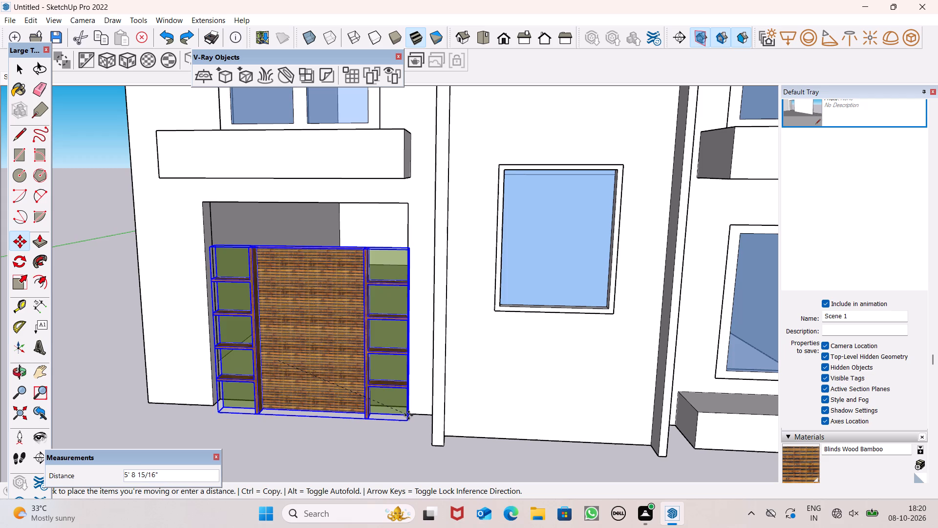
Move the wooden door panel about 10' 9" so its lower corner meets the entrance opening's bottom corner beside the central shaft.
left_click_drag(408, 415, 409, 410)
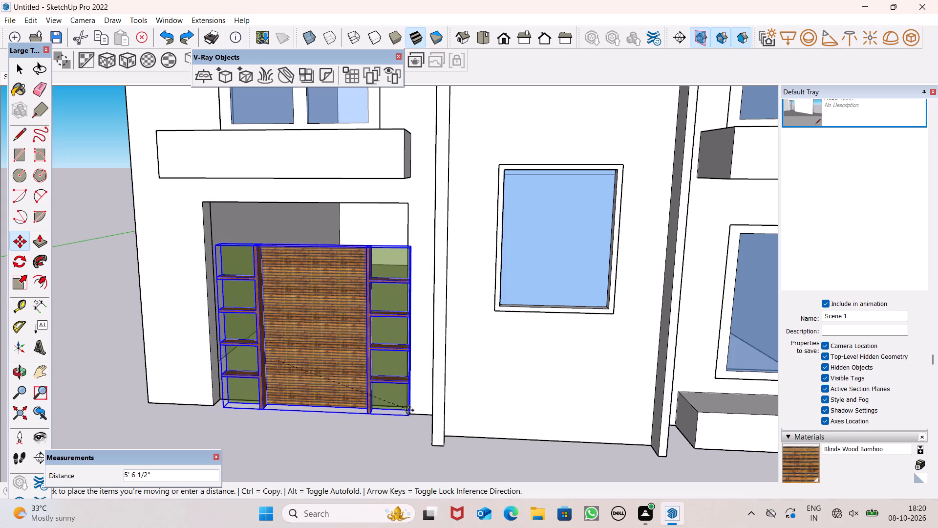
left_click_drag(409, 410, 406, 410)
scroll(403, 406, "up", 12)
left_click_drag(368, 400, 381, 413)
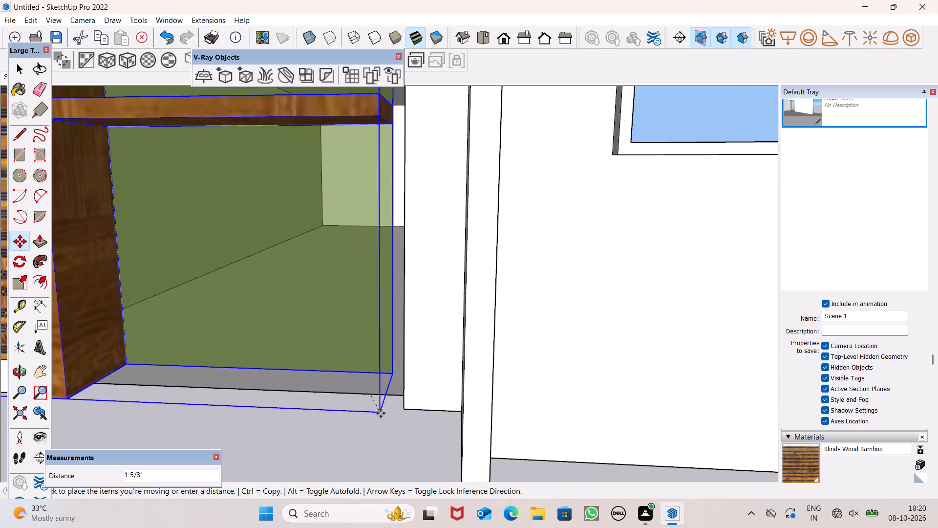
left_click_drag(381, 413, 401, 410)
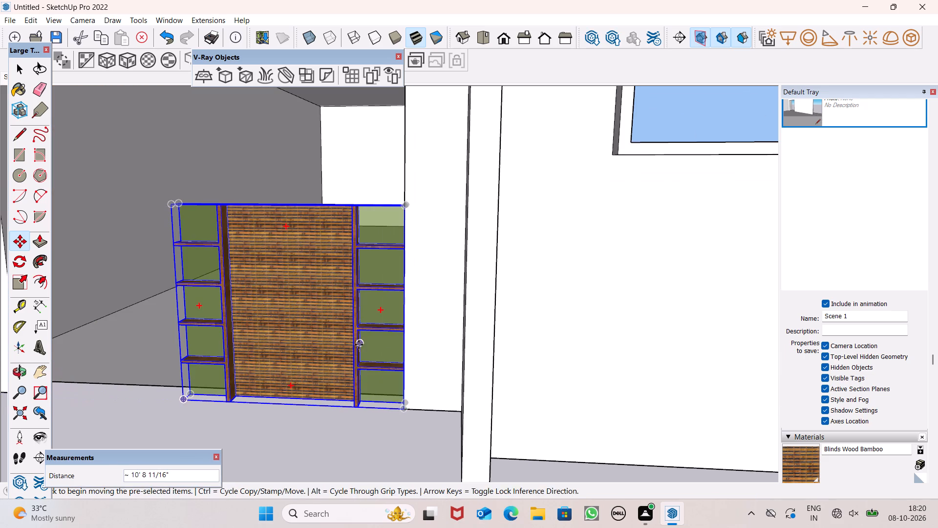
key("space")
Scale the wooden door panel in width so it spans the ground-floor entrance opening from side to side.
scroll(363, 356, "down", 12)
middle_click_drag(398, 352, 497, 407)
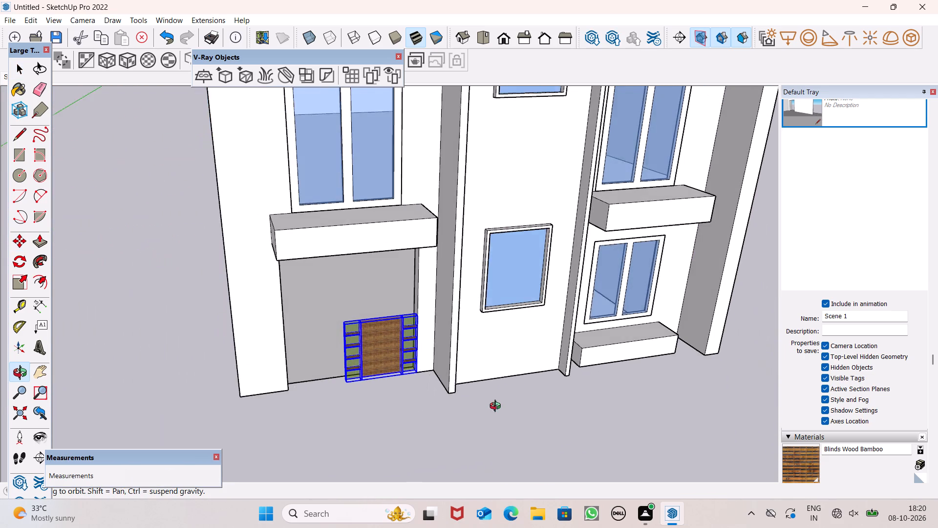
middle_click_drag(497, 407, 513, 403)
scroll(513, 403, "up", 1)
scroll(507, 387, "down", 4)
middle_click_drag(481, 399, 540, 396)
scroll(369, 372, "up", 3)
scroll(369, 372, "down", 1)
scroll(369, 372, "up", 1)
left_click(29, 273)
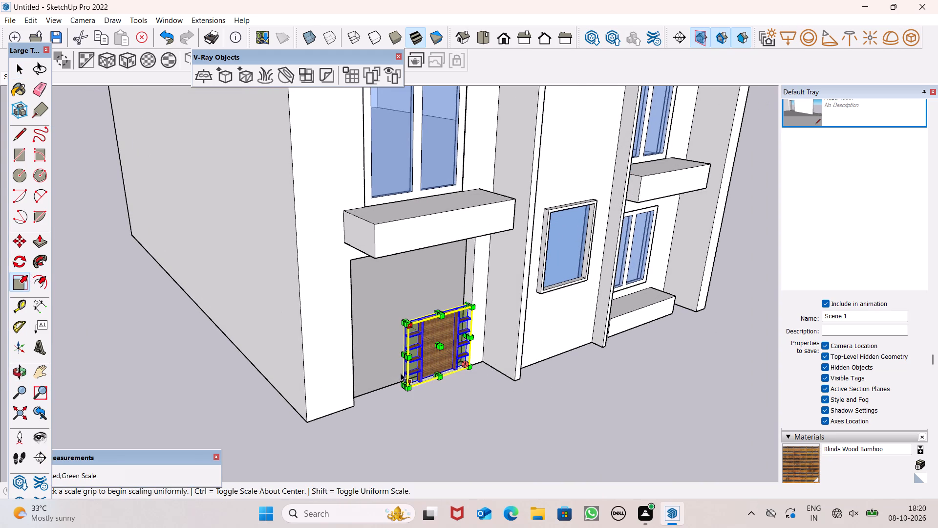
scroll(402, 374, "up", 7)
middle_click_drag(402, 374, 407, 373)
scroll(408, 350, "up", 6)
left_click_drag(419, 317, 79, 369)
Scale the door panel's height by about 2.12 so its top meets the entrance opening's upper edge, and deselect it.
scroll(346, 303, "down", 5)
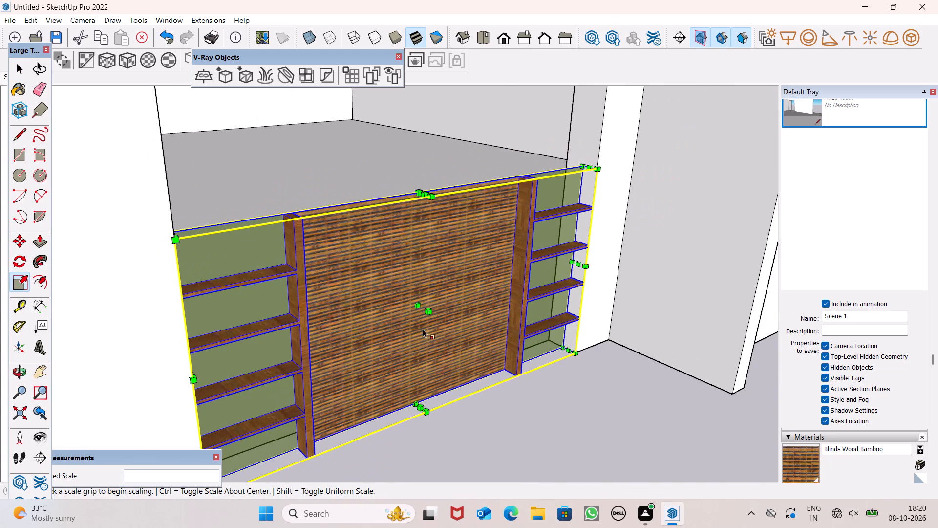
scroll(425, 335, "down", 3)
scroll(469, 354, "down", 6)
scroll(488, 342, "up", 1)
middle_click_drag(488, 342, 476, 214)
scroll(391, 154, "up", 6)
middle_click_drag(466, 301, 493, 365)
scroll(333, 234, "down", 2)
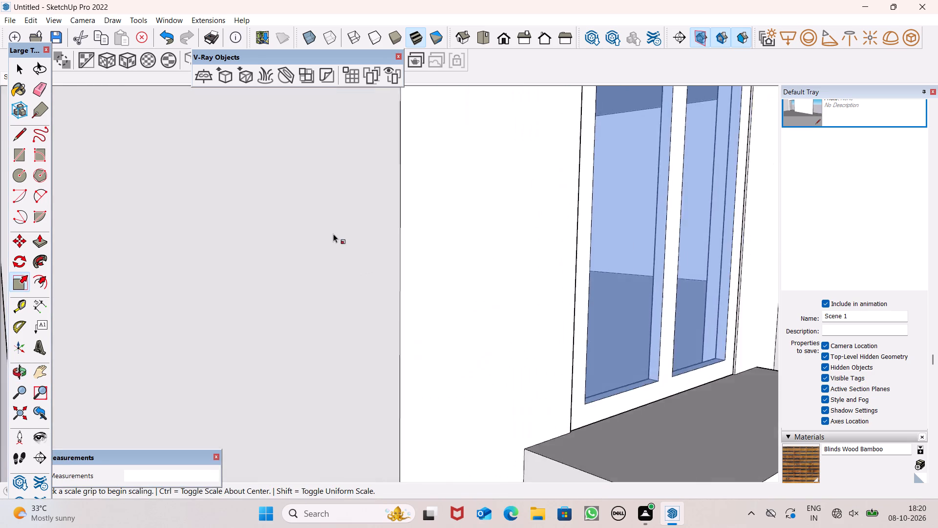
scroll(333, 234, "down", 12)
scroll(462, 309, "up", 5)
scroll(455, 392, "up", 1)
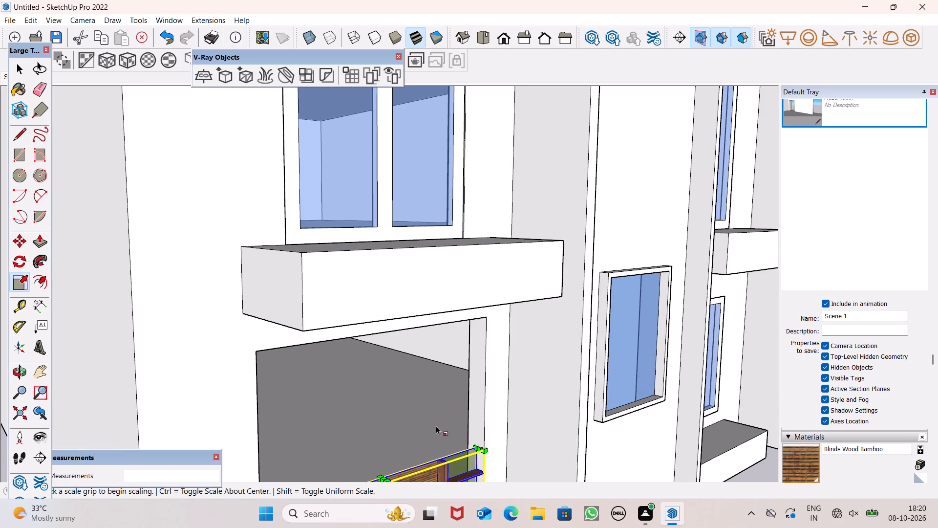
scroll(443, 419, "down", 4)
scroll(429, 456, "up", 8)
scroll(386, 453, "up", 1)
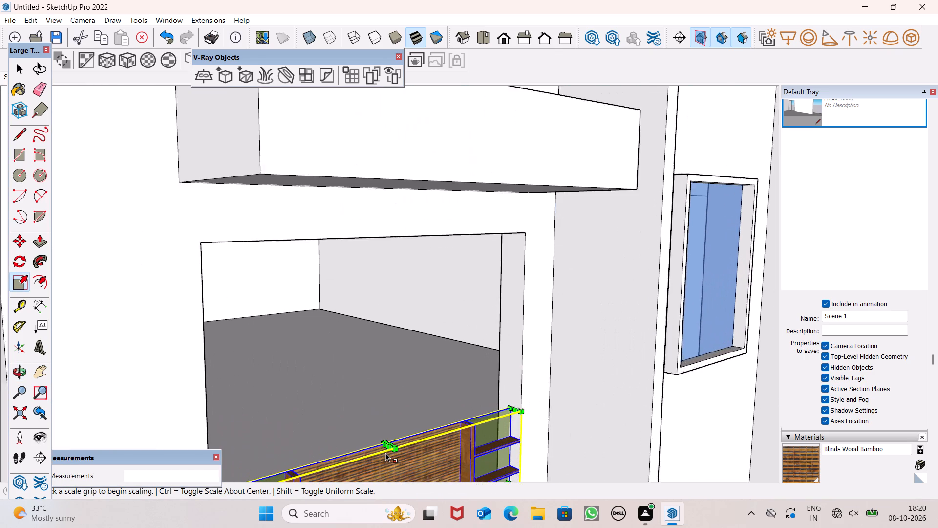
scroll(385, 453, "up", 1)
left_click_drag(389, 444, 363, 191)
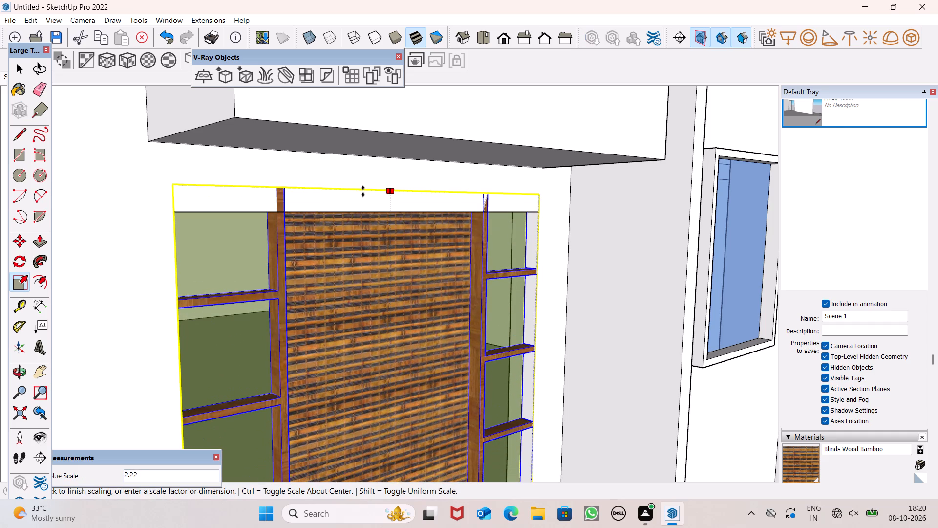
left_click_drag(363, 191, 373, 214)
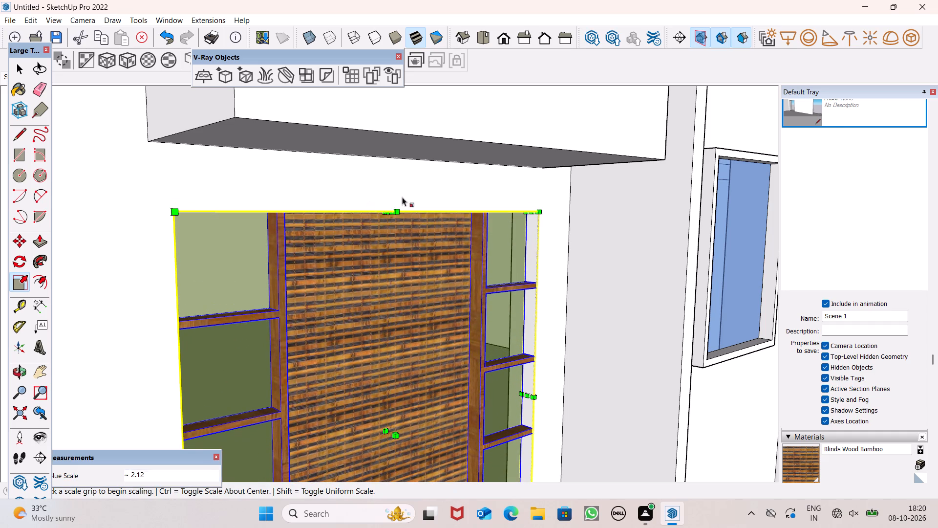
scroll(446, 187, "down", 14)
scroll(482, 218, "up", 1)
scroll(485, 219, "down", 1)
key("space")
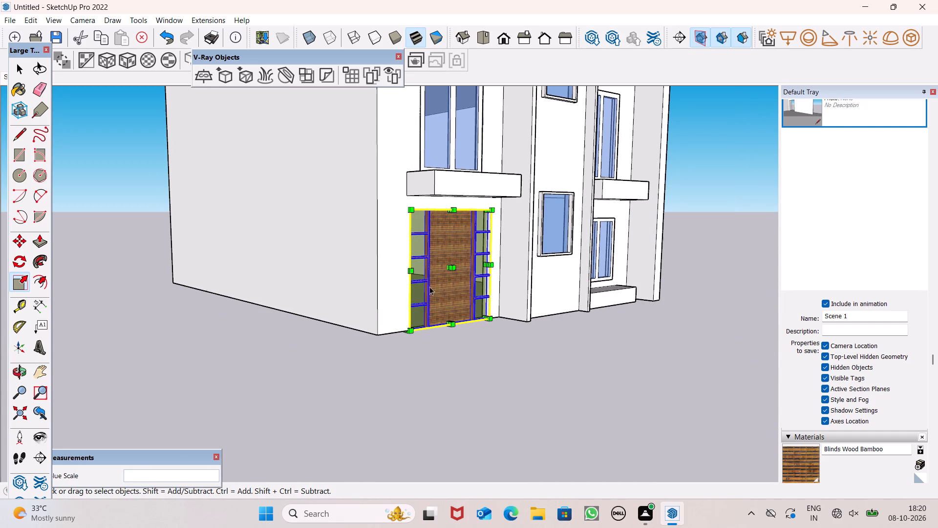
left_click(160, 332)
Examine the building's whole front facade with the fitted entrance door from a distance.
scroll(497, 171, "down", 7)
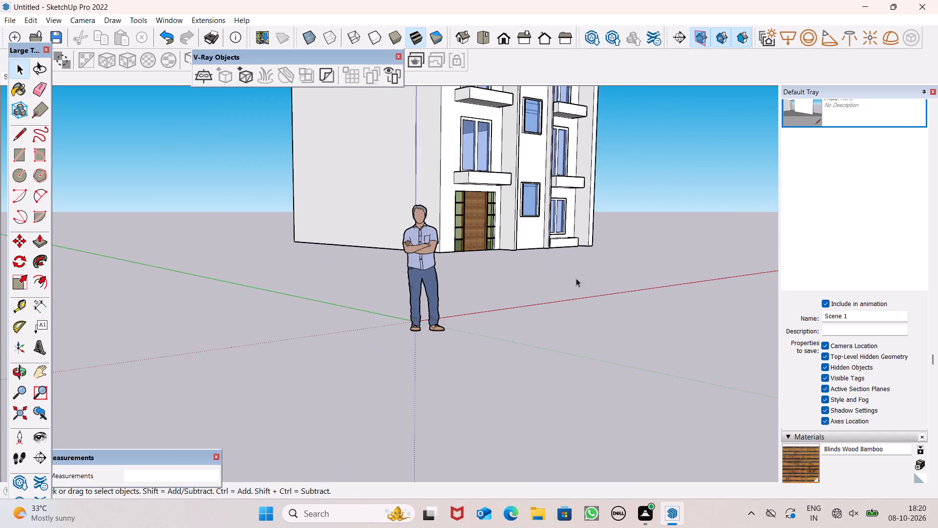
middle_click_drag(472, 277, 302, 268)
scroll(567, 191, "down", 8)
middle_click_drag(579, 214, 540, 303)
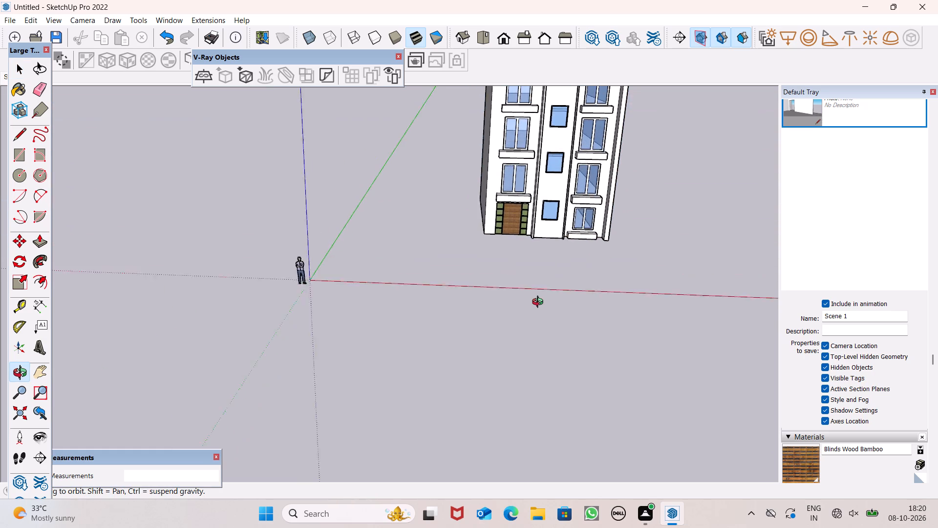
middle_click_drag(540, 303, 537, 305)
scroll(565, 235, "down", 12)
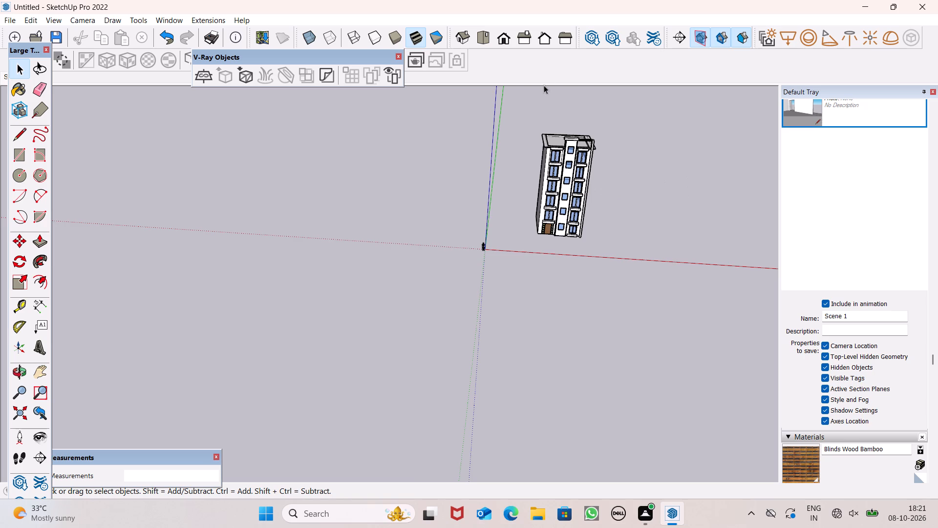
scroll(653, 132, "up", 3)
scroll(697, 167, "down", 3)
scroll(730, 172, "up", 2)
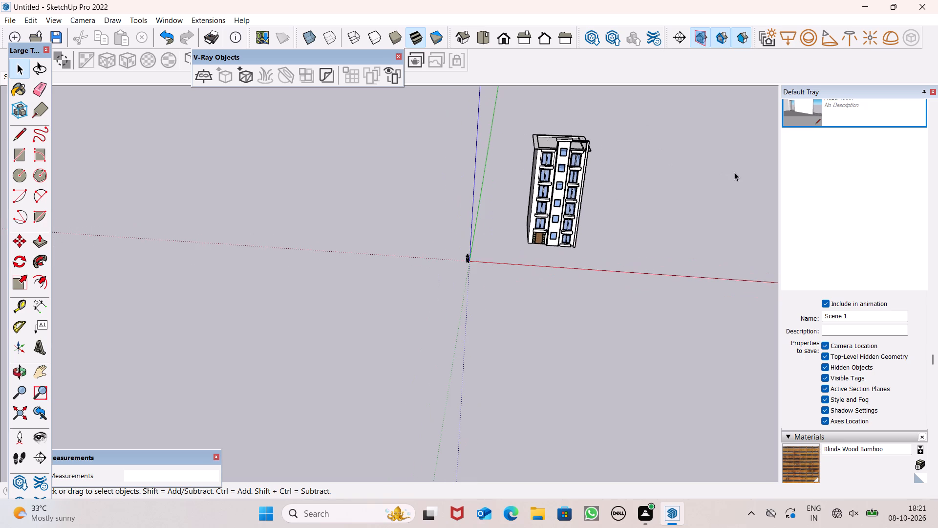
scroll(735, 172, "up", 7)
scroll(682, 188, "down", 3)
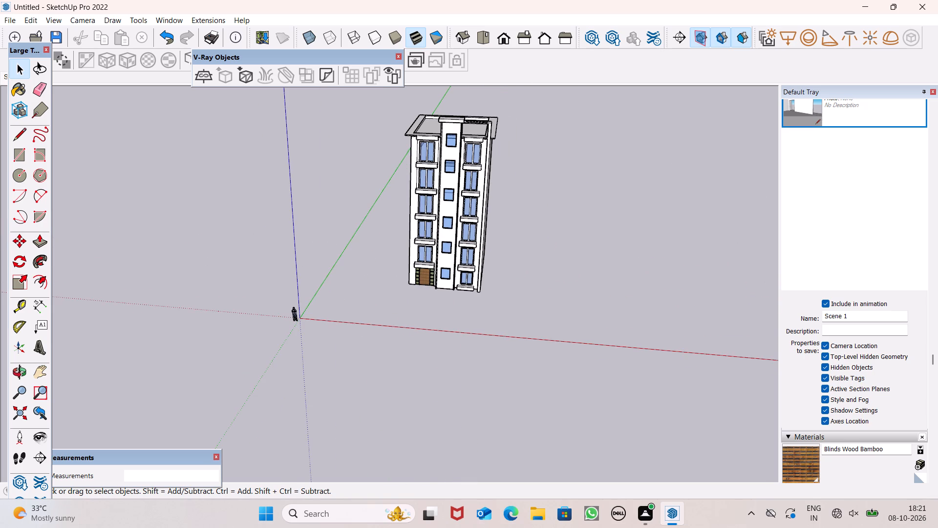
scroll(870, 362, "down", 5)
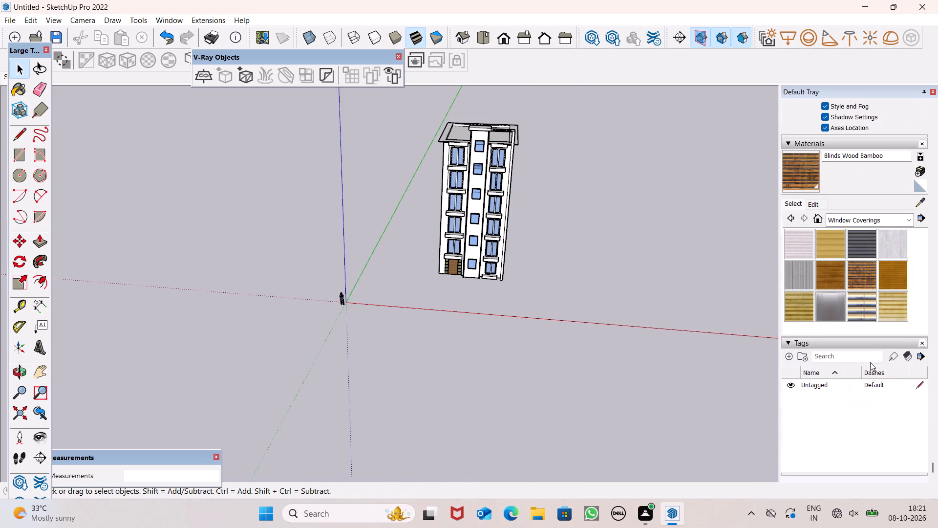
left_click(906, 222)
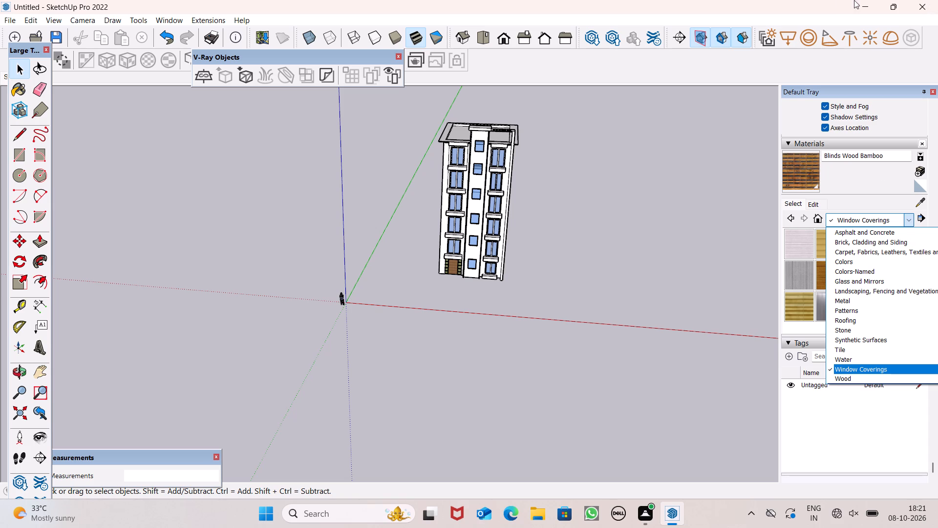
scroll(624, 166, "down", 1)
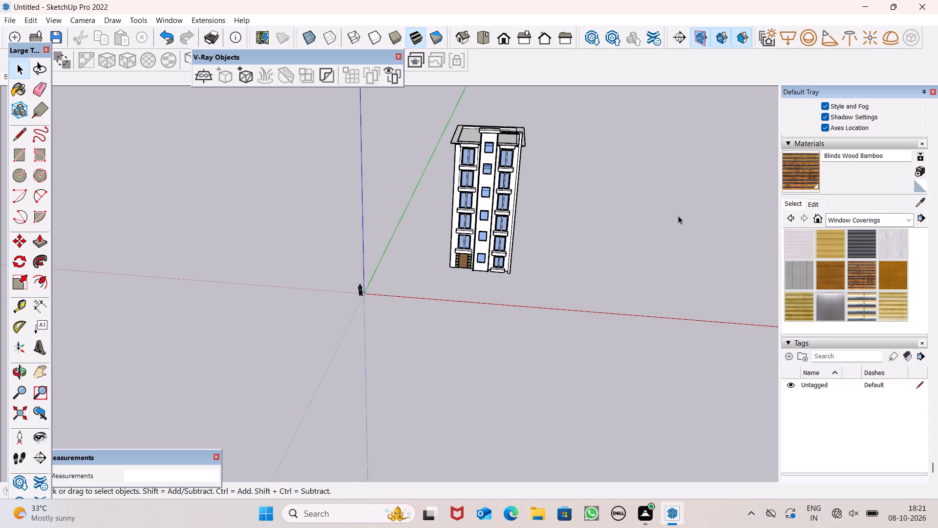
Draw a line about 11" long along the roof recess's rim, from its corner beside the slatted pergola, to close the recess with a face.
scroll(610, 175, "down", 3)
scroll(608, 175, "up", 1)
middle_click_drag(601, 185, 515, 259)
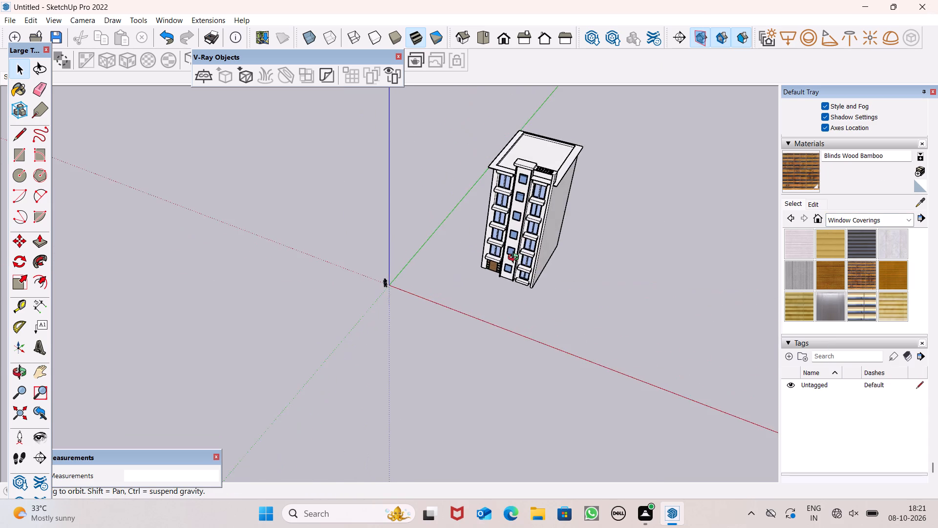
middle_click_drag(515, 259, 560, 212)
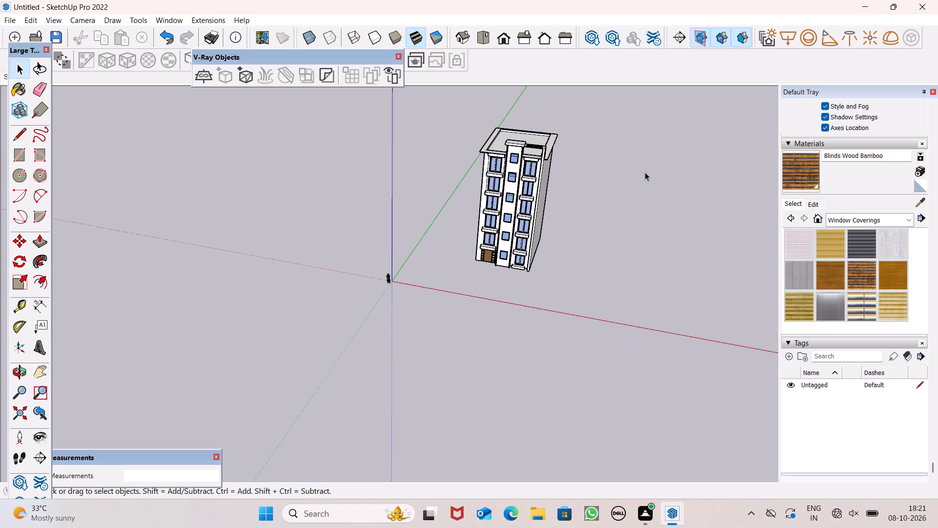
scroll(645, 173, "down", 2)
middle_click_drag(599, 174, 592, 188)
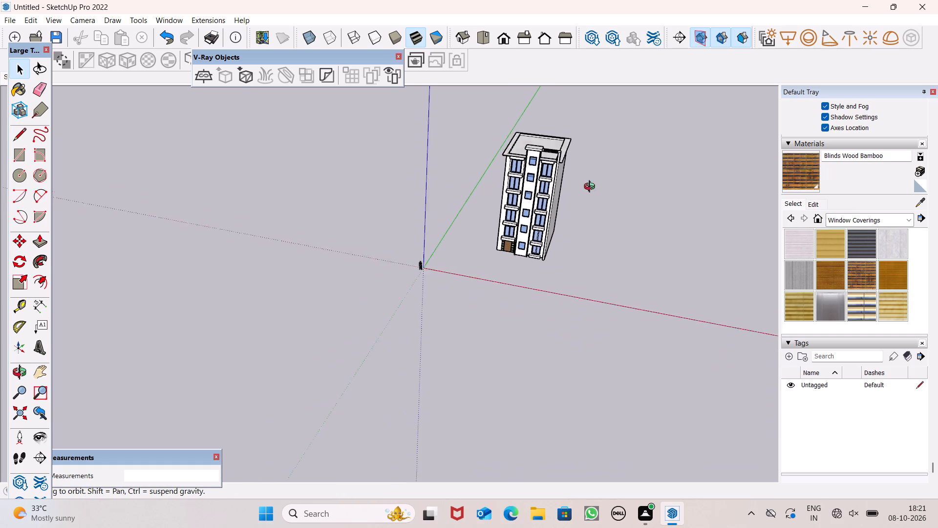
middle_click_drag(592, 188, 161, 174)
scroll(375, 252, "up", 7)
middle_click_drag(573, 259, 382, 314)
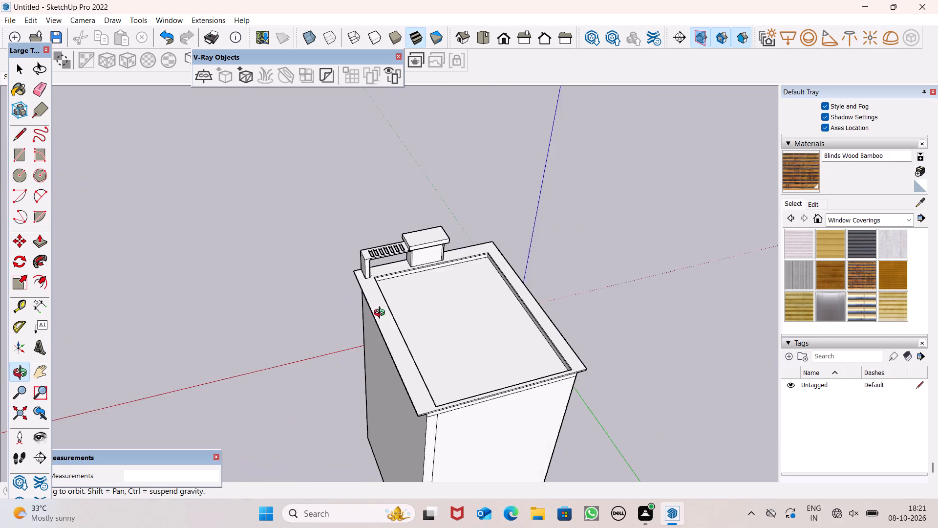
middle_click_drag(382, 314, 372, 306)
scroll(402, 300, "up", 3)
scroll(404, 300, "down", 1)
scroll(404, 300, "up", 1)
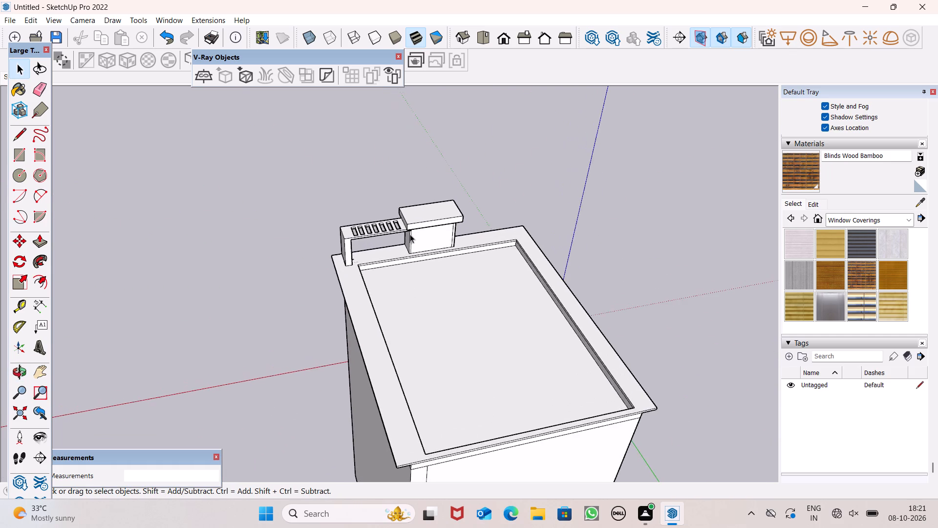
scroll(410, 234, "up", 3)
middle_click_drag(438, 272, 308, 280)
scroll(304, 286, "up", 1)
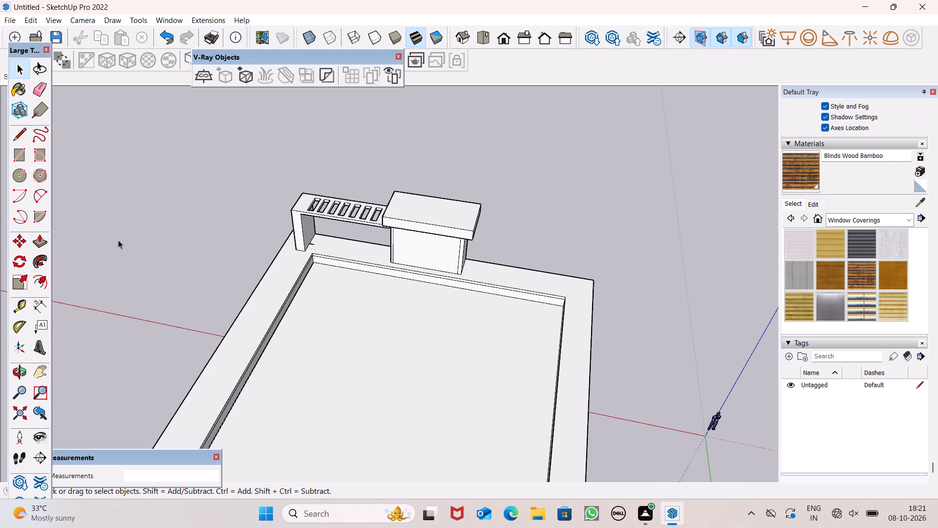
scroll(249, 280, "up", 1)
scroll(281, 280, "down", 1)
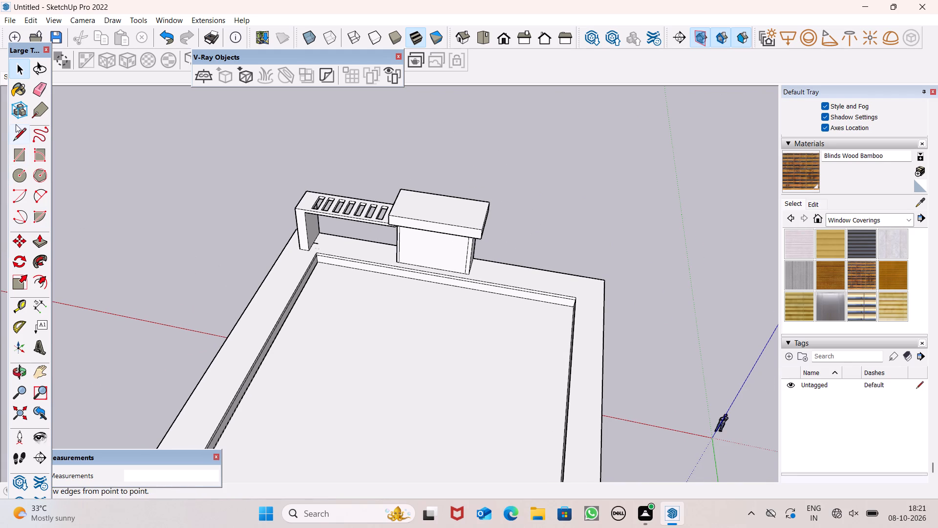
left_click(16, 124)
scroll(148, 194, "up", 6)
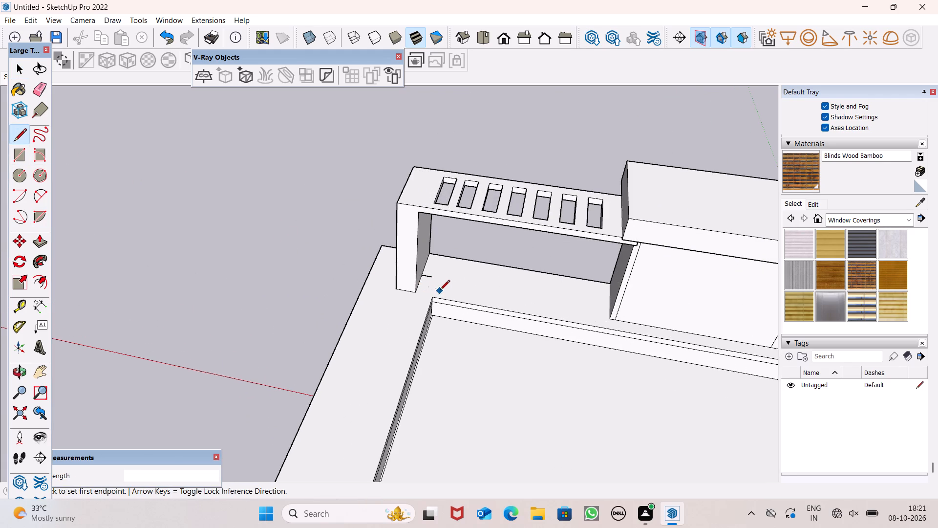
left_click(436, 296)
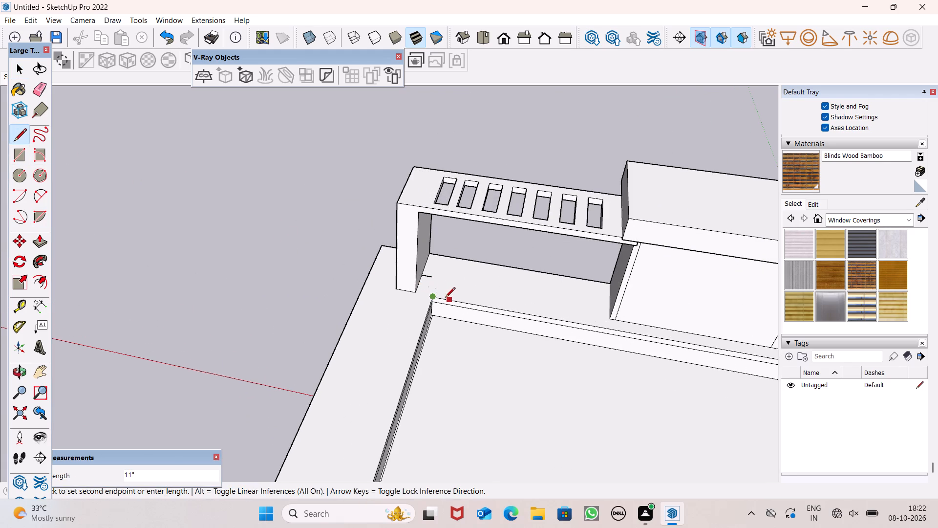
left_click(445, 298)
scroll(369, 277, "down", 2)
scroll(189, 210, "down", 3)
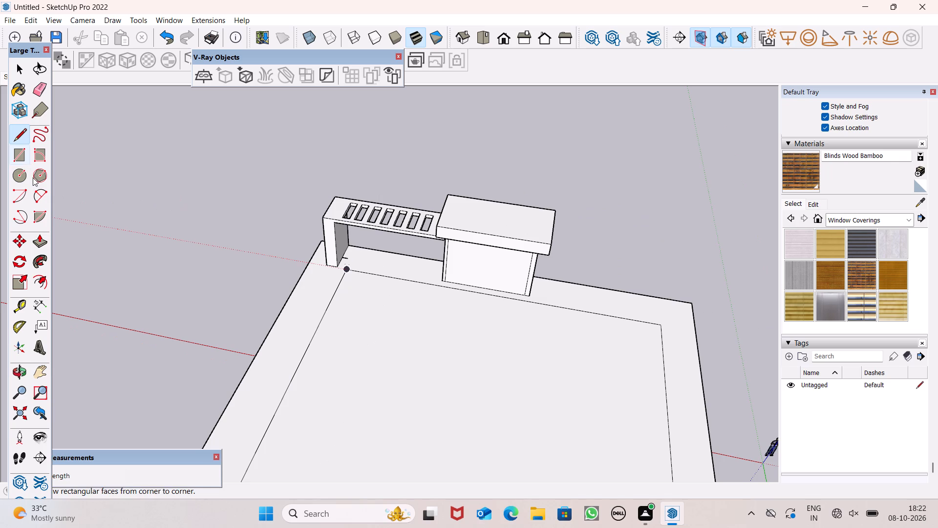
Draw a thin rectangle about 5" by 28' 6" across the roof's inner face, parallel to its edge beside the pergola and shaft.
left_click(24, 158)
scroll(305, 256, "down", 1)
middle_click_drag(391, 330, 390, 331)
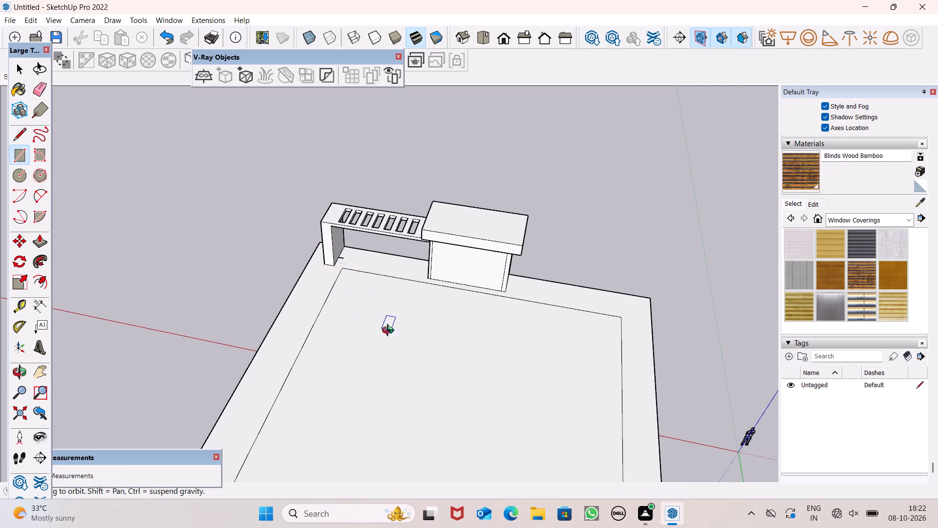
middle_click_drag(390, 331, 245, 298)
scroll(301, 276, "up", 3)
scroll(328, 266, "down", 3)
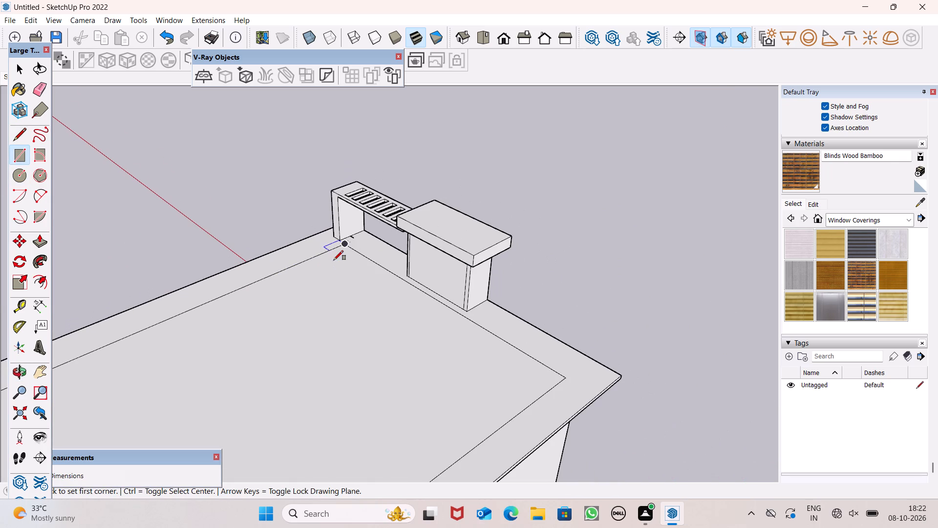
left_click(324, 255)
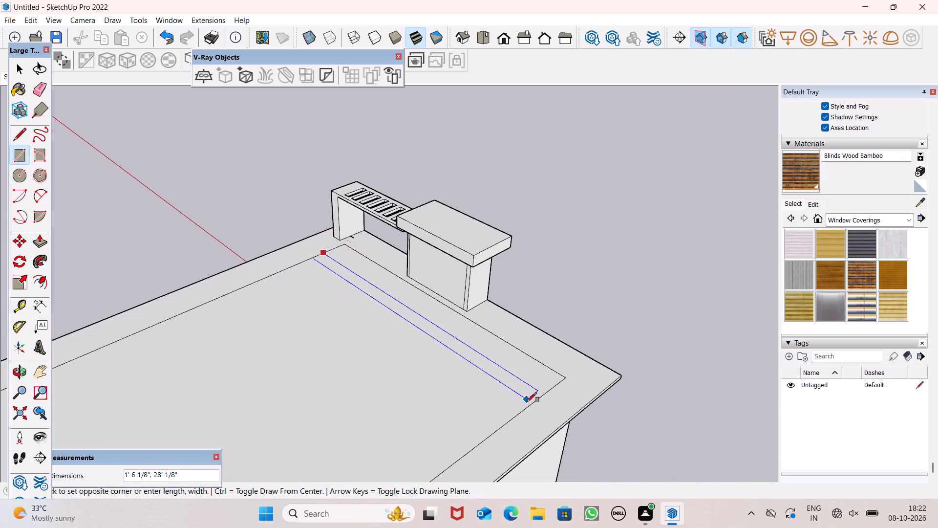
scroll(528, 398, "up", 5)
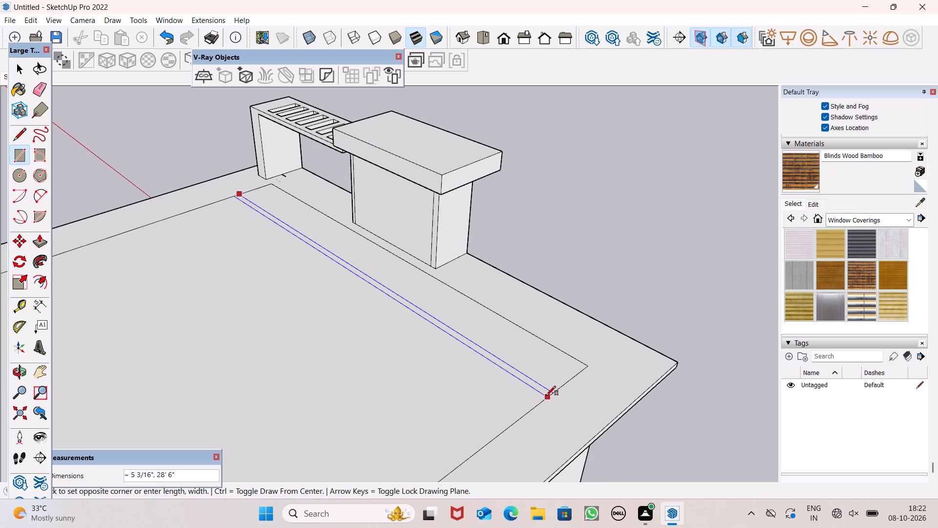
left_click(545, 394)
key("space")
scroll(521, 303, "down", 8)
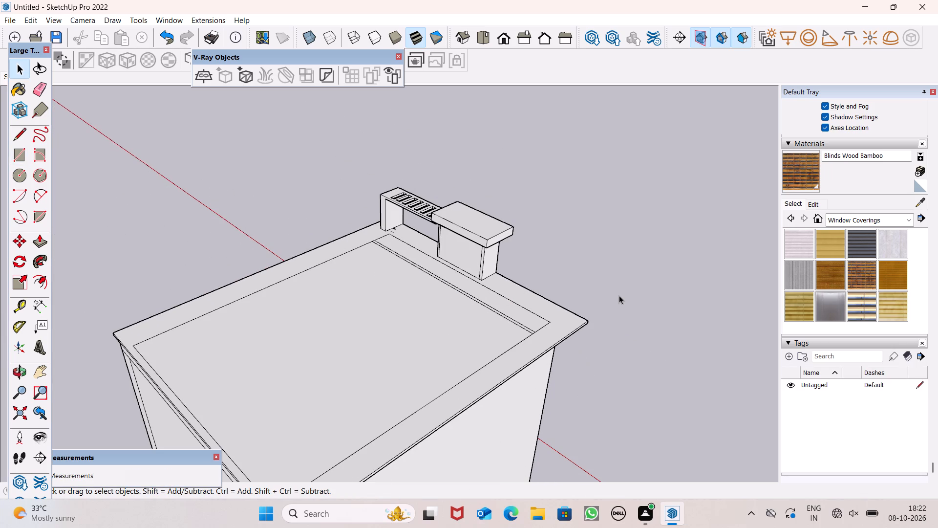
Push/Pull the thin rectangle on the roof up 4' to form a parapet wall behind the pergola and shaft.
scroll(619, 295, "down", 1)
middle_click_drag(656, 291, 618, 370)
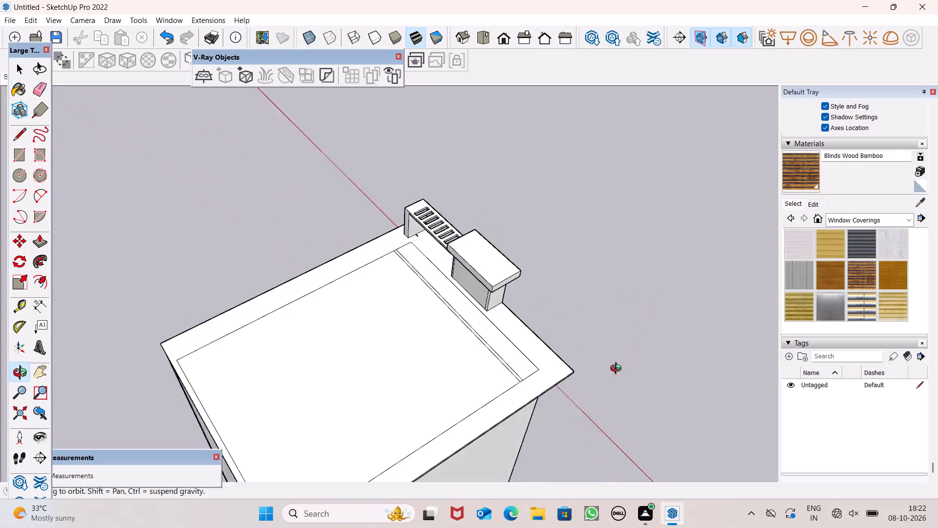
middle_click_drag(618, 370, 341, 352)
scroll(340, 356, "up", 3)
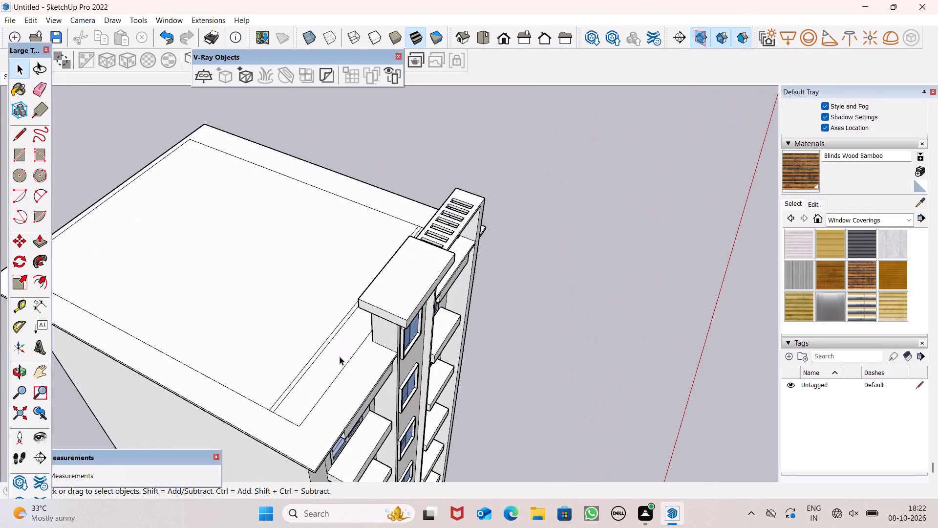
left_click(38, 249)
scroll(219, 362, "up", 2)
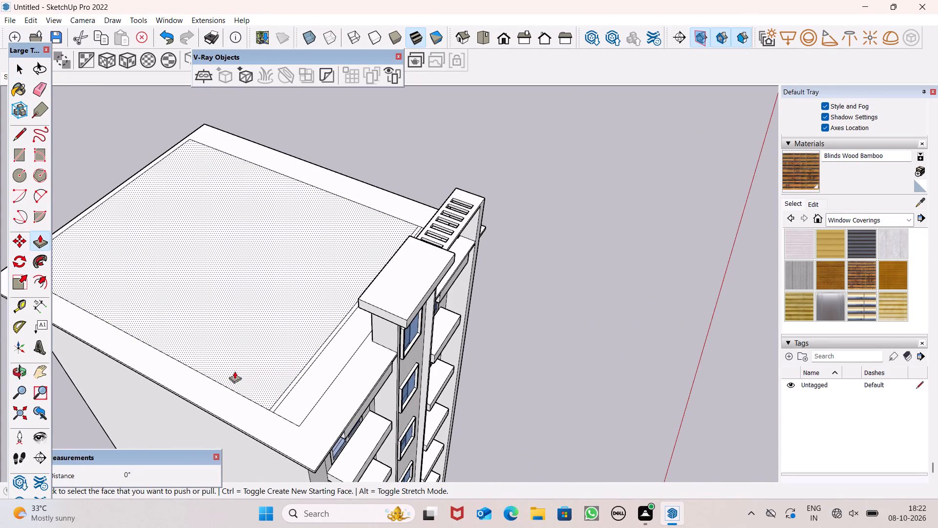
scroll(234, 371, "up", 3)
left_click_drag(315, 408, 313, 377)
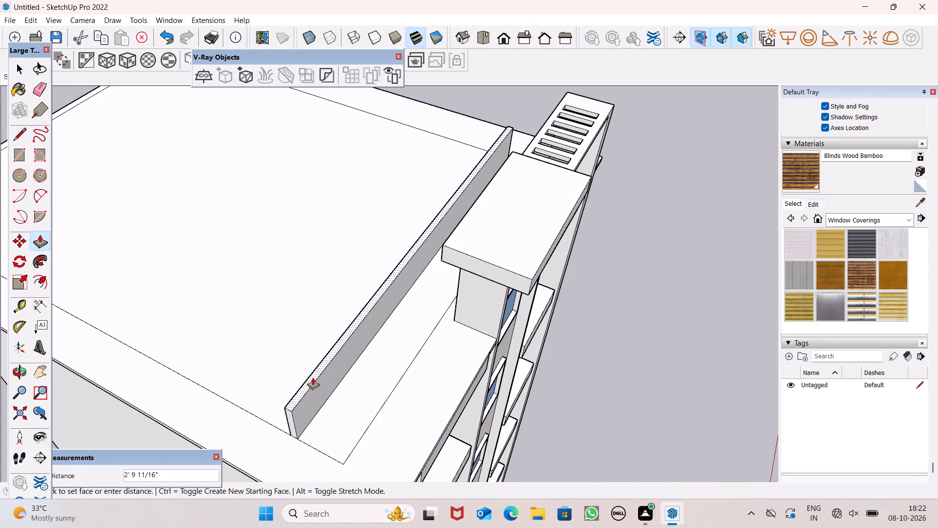
left_click_drag(313, 377, 312, 349)
type("4'")
key("Return")
Offset the outline of the parapet wall's front face inward by about 5" to form a border.
scroll(312, 338, "down", 5)
middle_click_drag(338, 354, 215, 289)
scroll(234, 276, "up", 1)
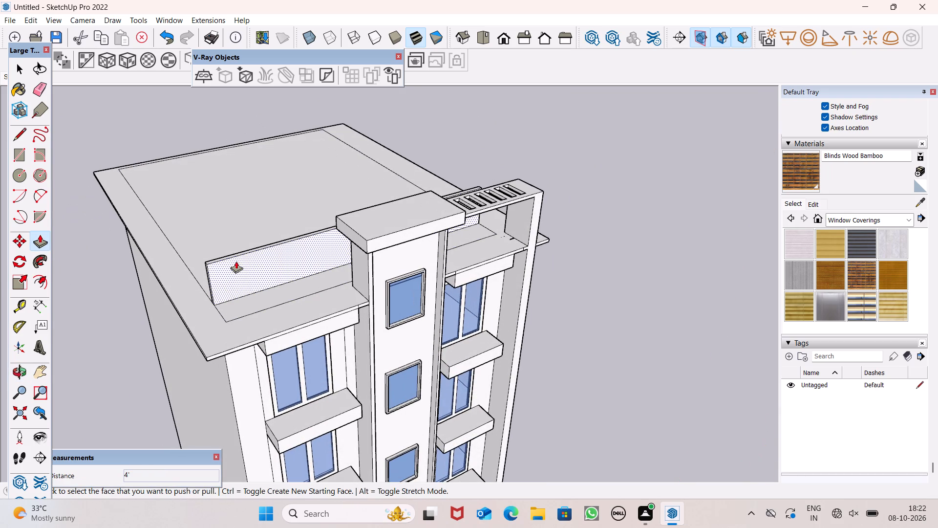
middle_click_drag(256, 276, 193, 191)
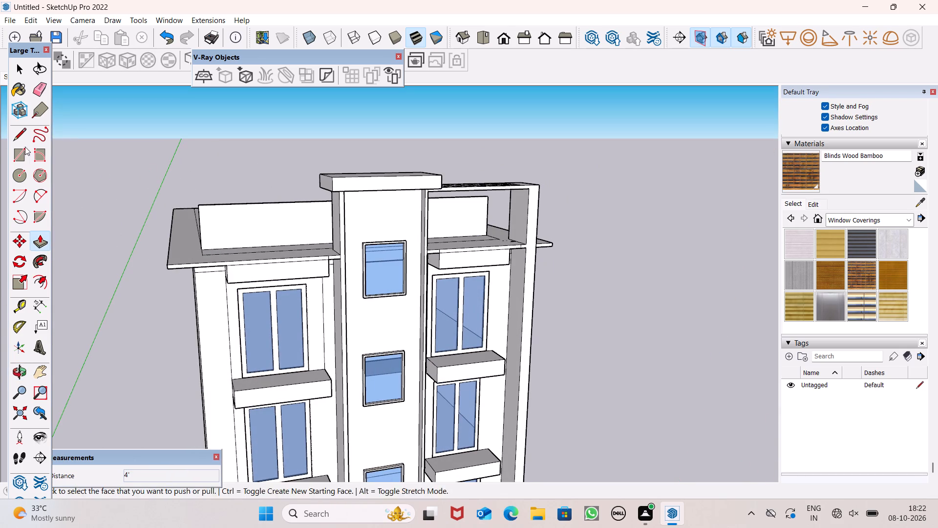
left_click(48, 284)
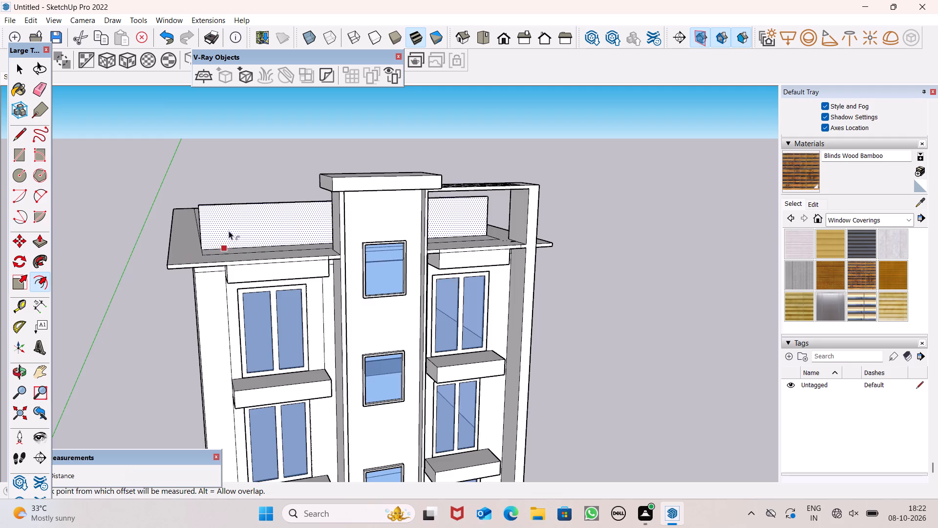
scroll(229, 230, "up", 5)
left_click_drag(228, 213, 213, 203)
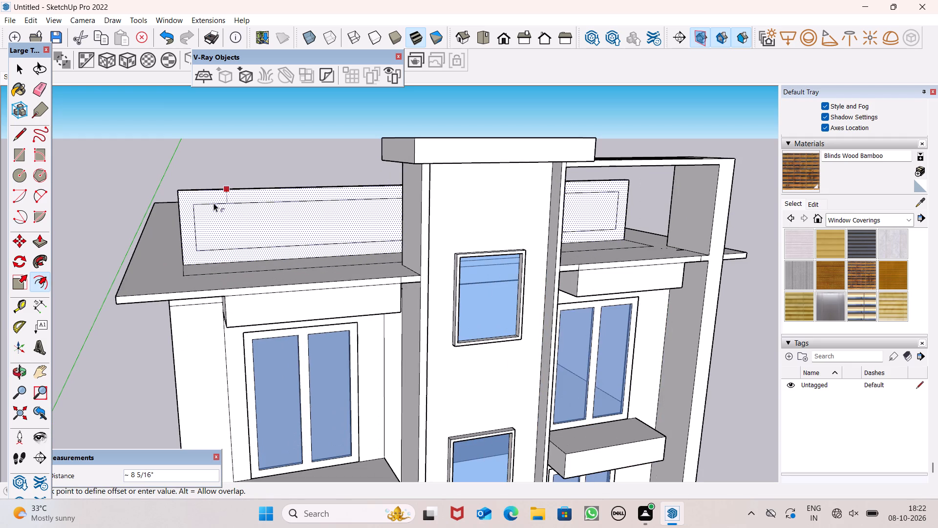
left_click_drag(213, 203, 210, 198)
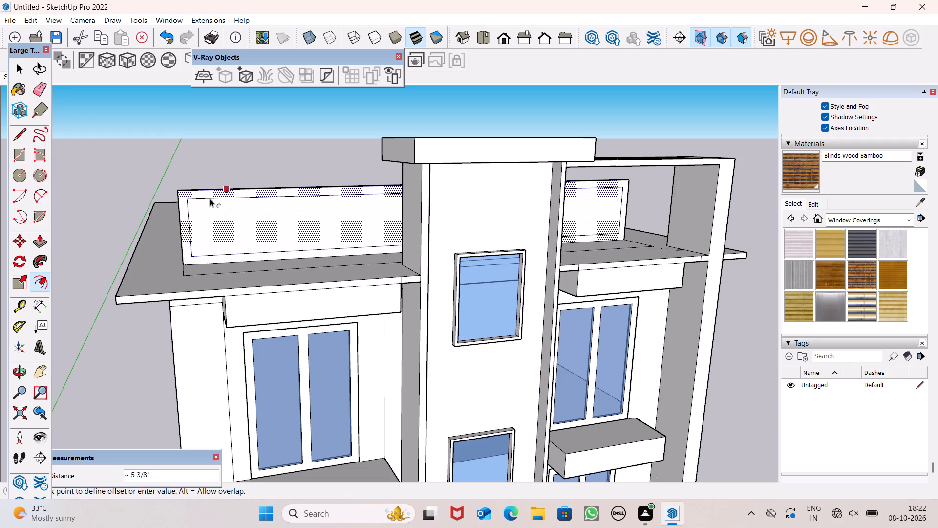
left_click_drag(210, 198, 209, 198)
key("space")
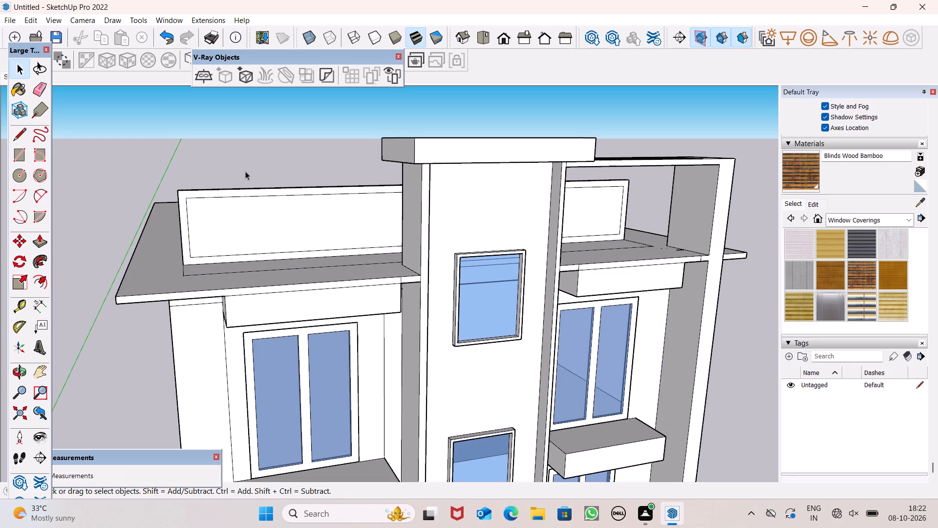
Draw a vertical strip about 4 3/4" by 3' 2 1/2" across the bordered parapet face, on the shaft side away from the pergola.
middle_click_drag(401, 213, 323, 258)
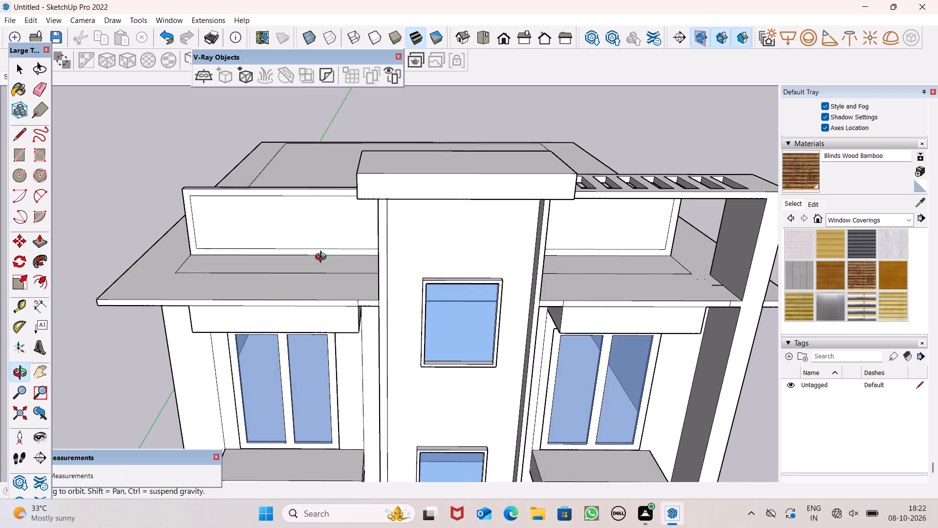
middle_click_drag(323, 258, 323, 258)
scroll(323, 258, "up", 7)
left_click(27, 155)
scroll(306, 196, "down", 4)
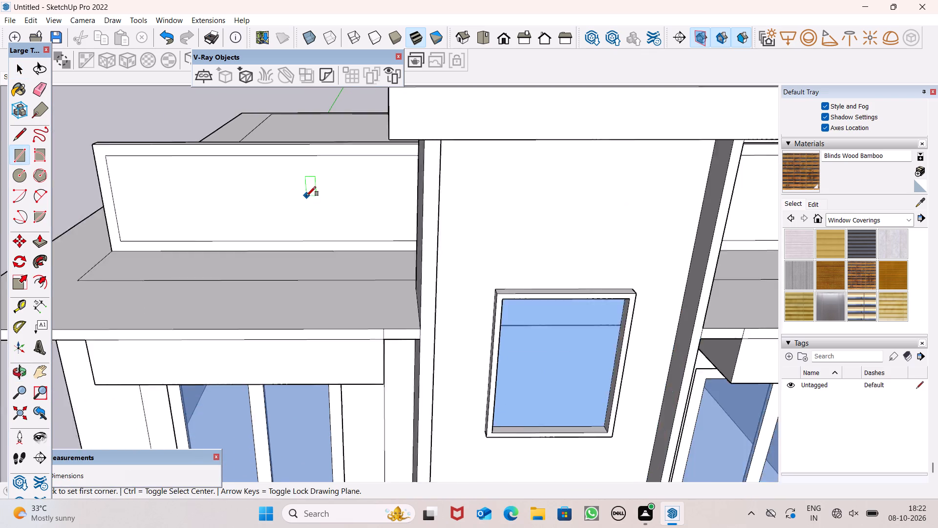
middle_click_drag(321, 201, 311, 170)
scroll(308, 174, "up", 5)
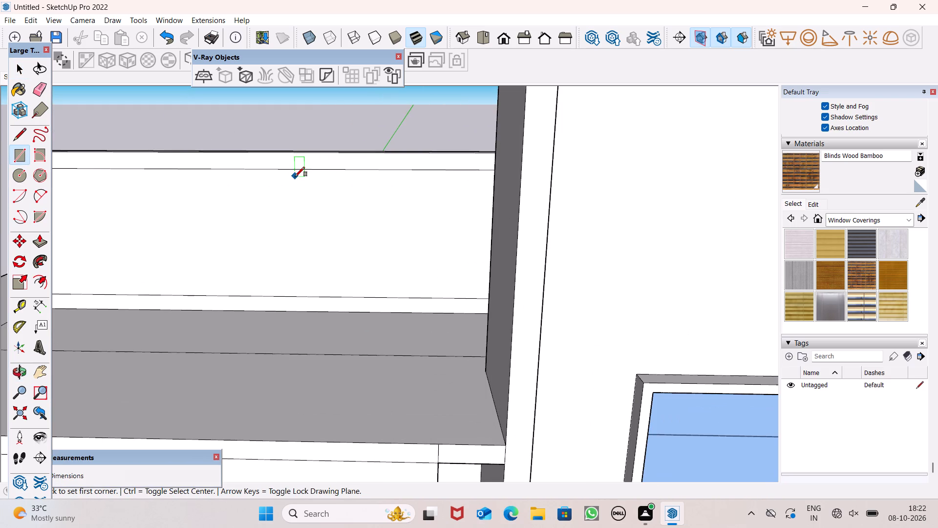
left_click(298, 171)
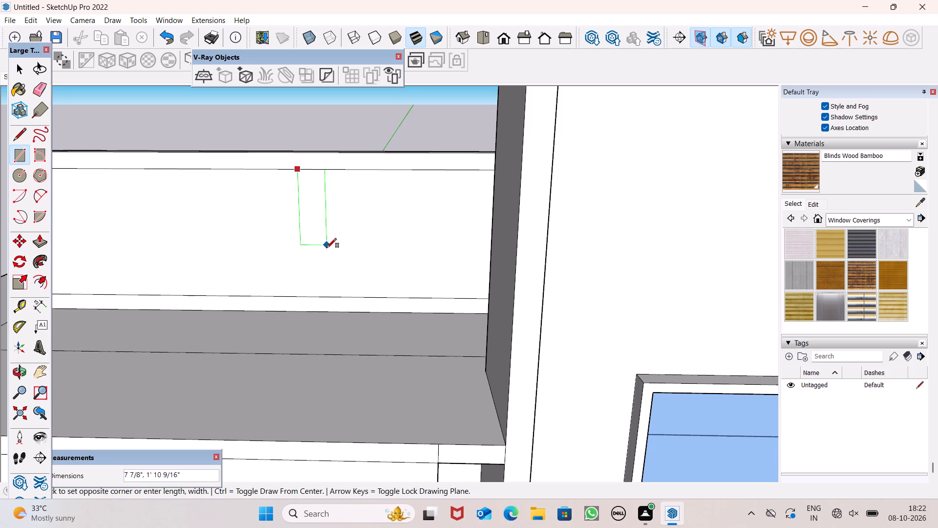
left_click(318, 298)
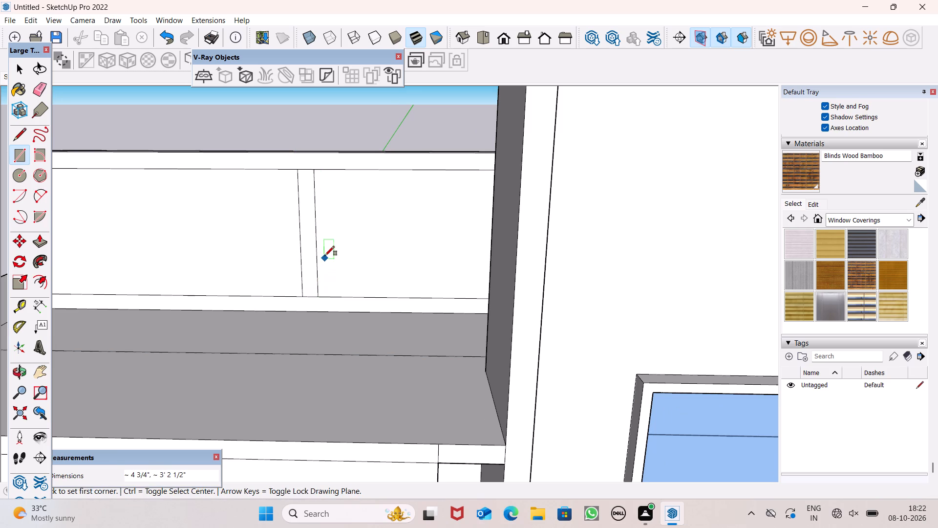
Copy the vertical strip, face and edges, about 6' along the parapet wall toward the pergola side, behind the shaft.
key("space")
double_click(313, 258)
scroll(308, 240, "down", 5)
scroll(297, 234, "up", 1)
scroll(297, 234, "down", 1)
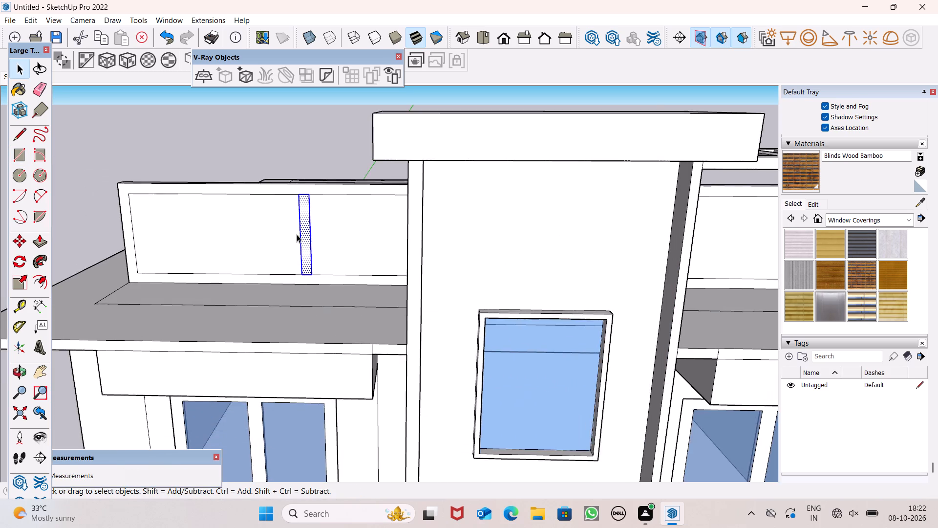
scroll(297, 234, "down", 2)
scroll(295, 236, "up", 1)
scroll(295, 236, "down", 2)
middle_click_drag(347, 243, 647, 299)
scroll(444, 251, "up", 1)
key("m")
key("Return")
scroll(272, 249, "up", 3)
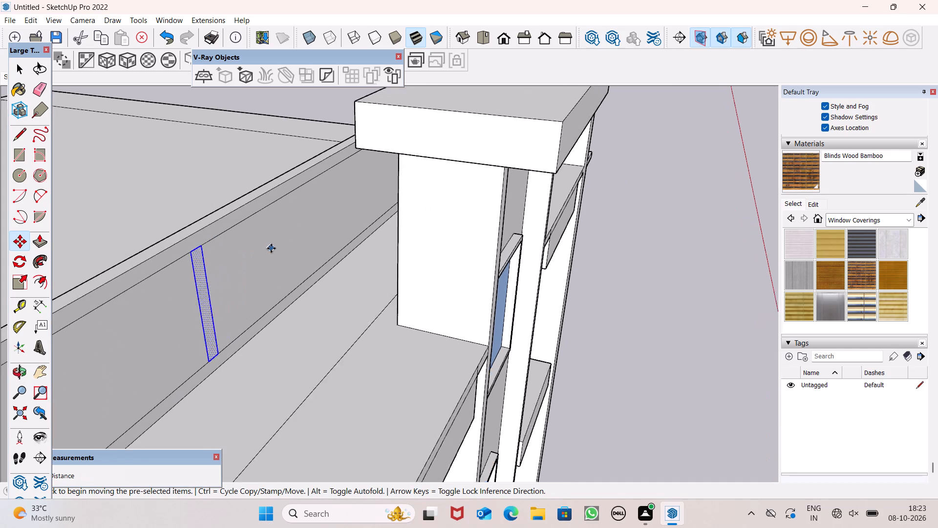
scroll(271, 248, "up", 4)
left_click_drag(160, 301, 341, 185)
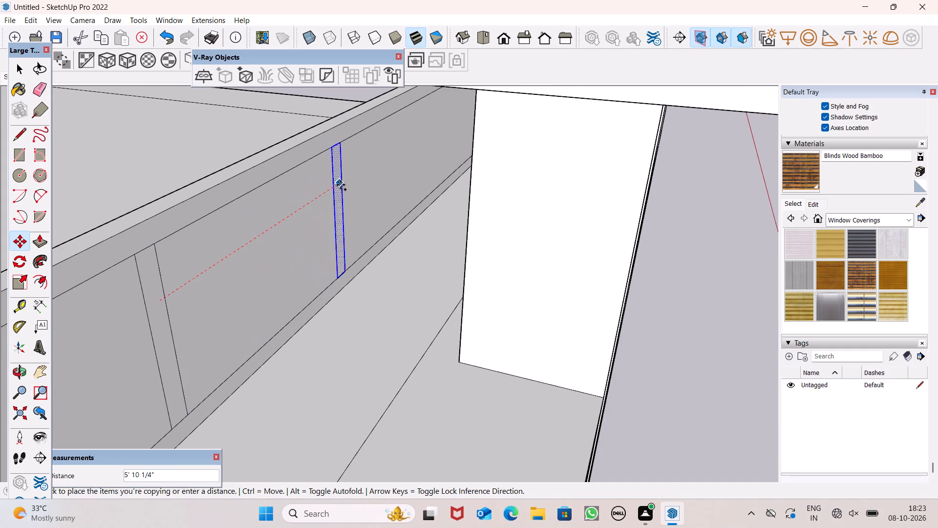
left_click_drag(341, 185, 353, 180)
left_click(353, 180)
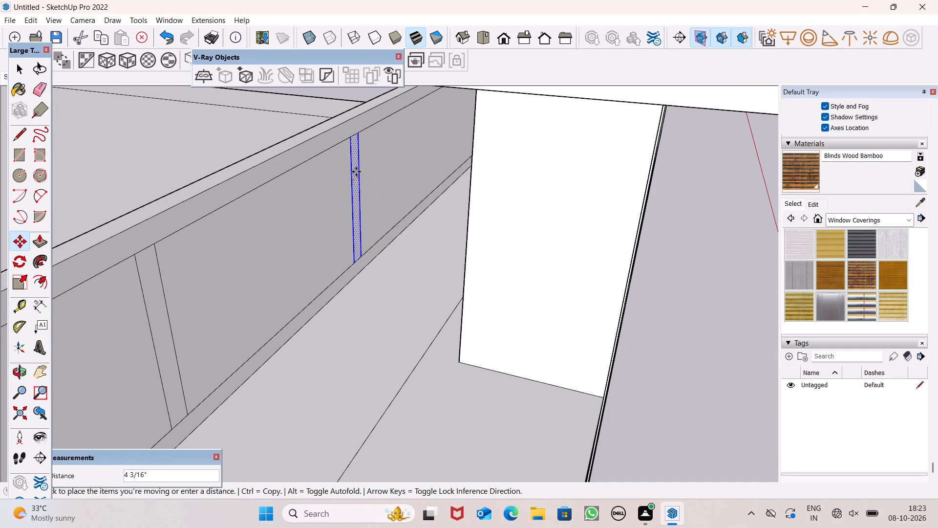
key("space")
Copy the second strip about 6' further along the parapet wall to the pergola side of the shaft, and deselect it.
scroll(433, 176, "down", 1)
middle_click_drag(429, 174, 449, 152)
scroll(431, 166, "up", 3)
scroll(431, 181, "down", 5)
scroll(449, 106, "up", 7)
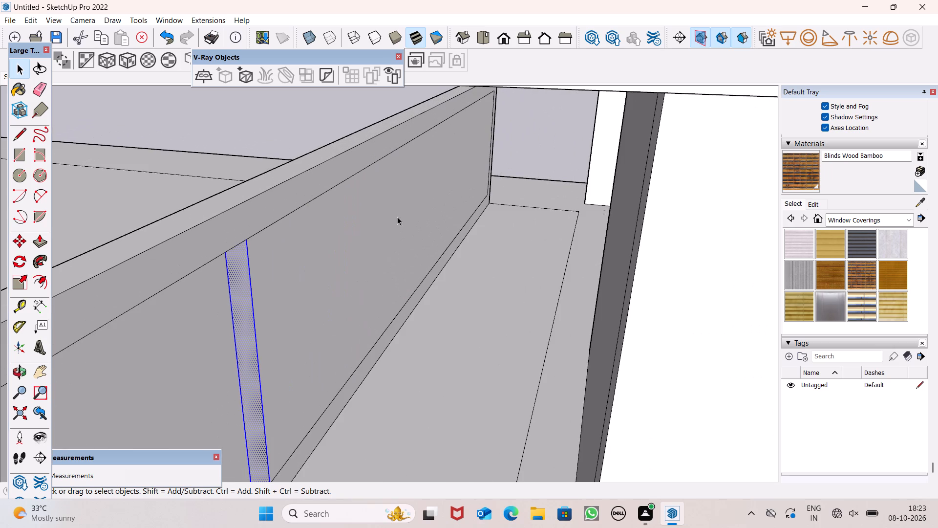
key("m")
key("Return")
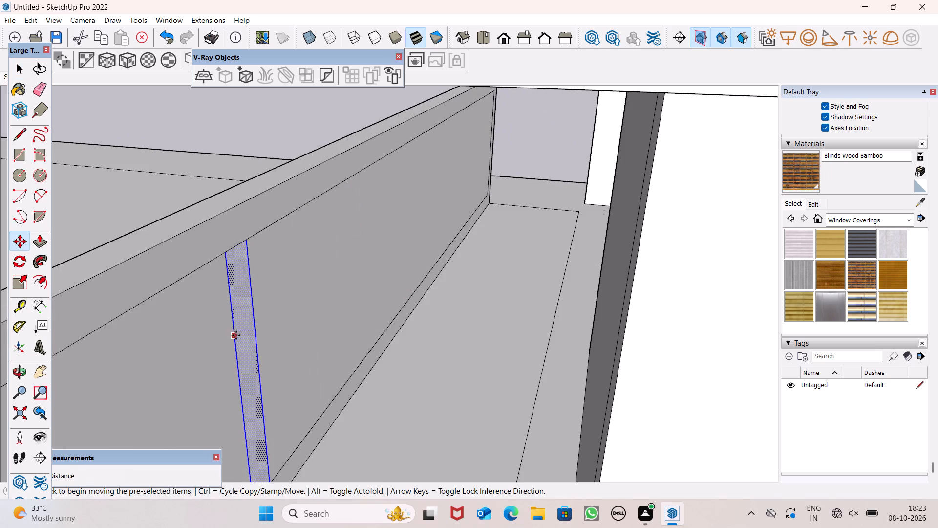
left_click_drag(241, 330, 417, 202)
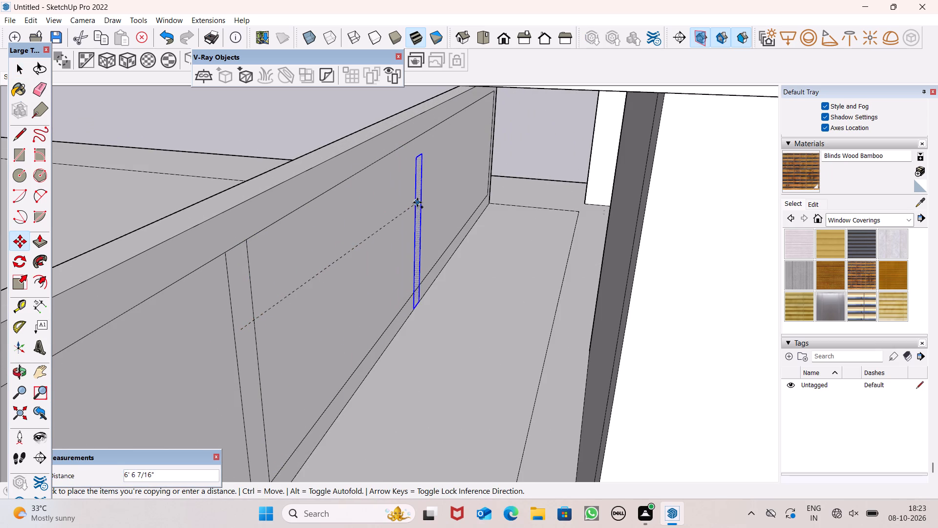
left_click_drag(417, 202, 410, 194)
key("space")
scroll(451, 211, "down", 7)
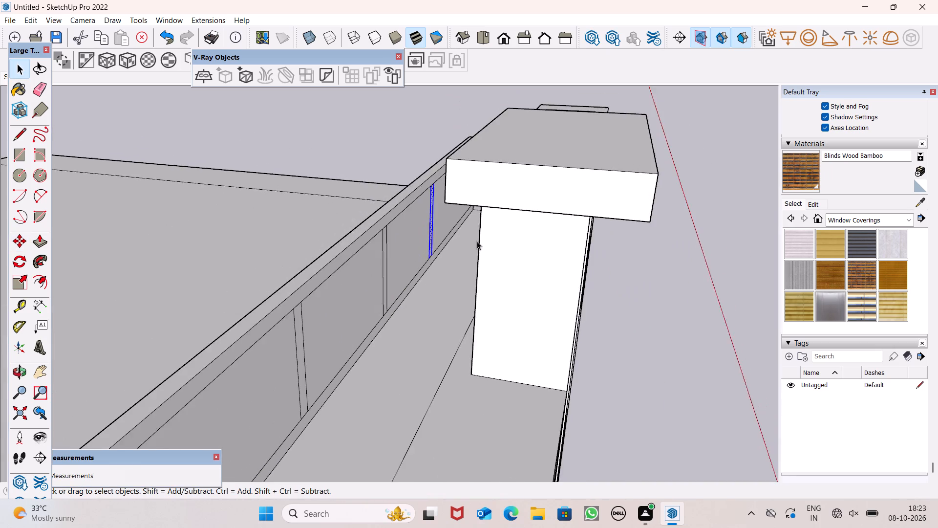
middle_click_drag(484, 244, 87, 226)
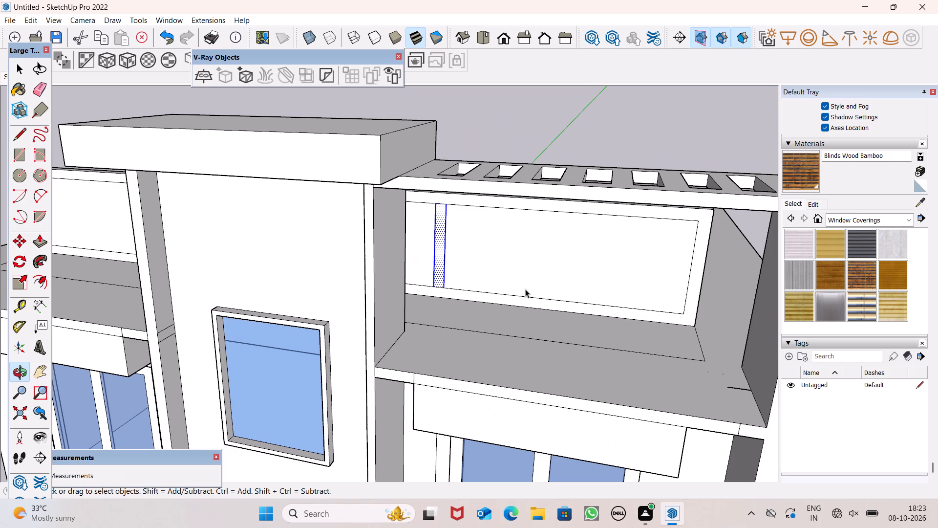
key("space")
scroll(542, 267, "down", 4)
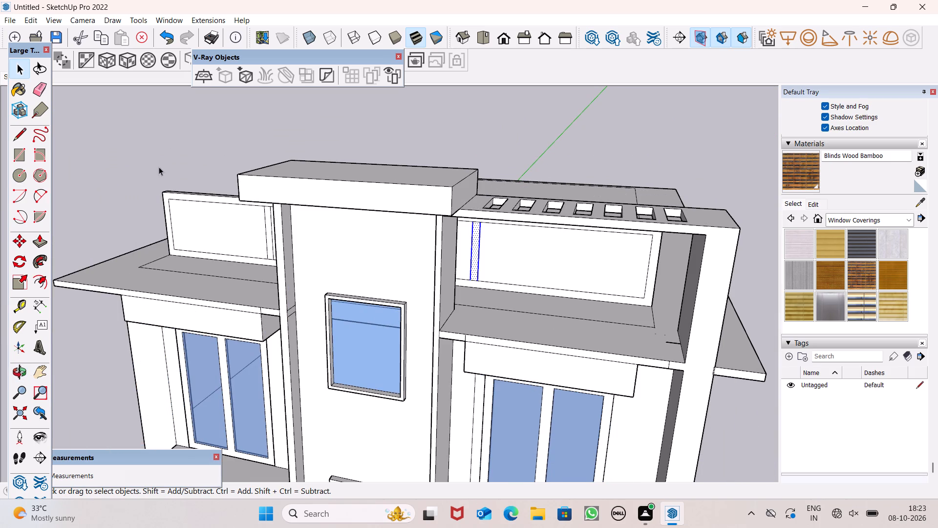
left_click(158, 166)
Erase the short border segments at the top and bottom of the first strip so it merges with the border.
middle_click_drag(316, 182, 425, 148)
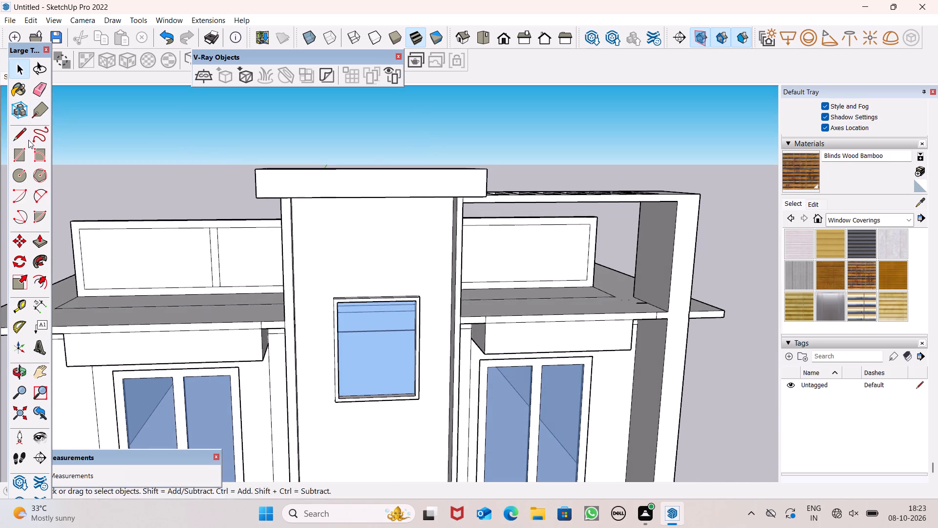
left_click(43, 89)
scroll(246, 214, "up", 6)
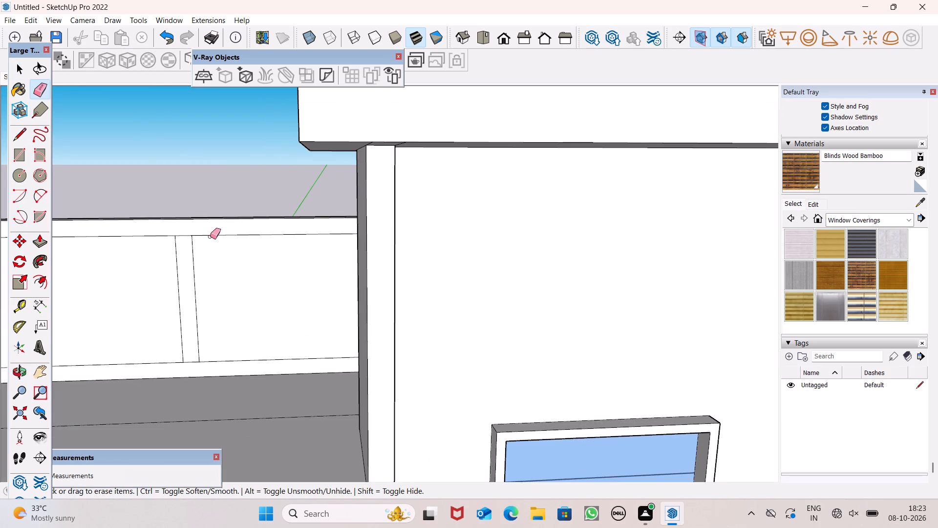
left_click(184, 236)
left_click(188, 356)
left_click_drag(189, 356, 189, 362)
Erase the short border segments at the top and bottom of the third strip, on the pergola side of the shaft.
scroll(243, 194, "down", 6)
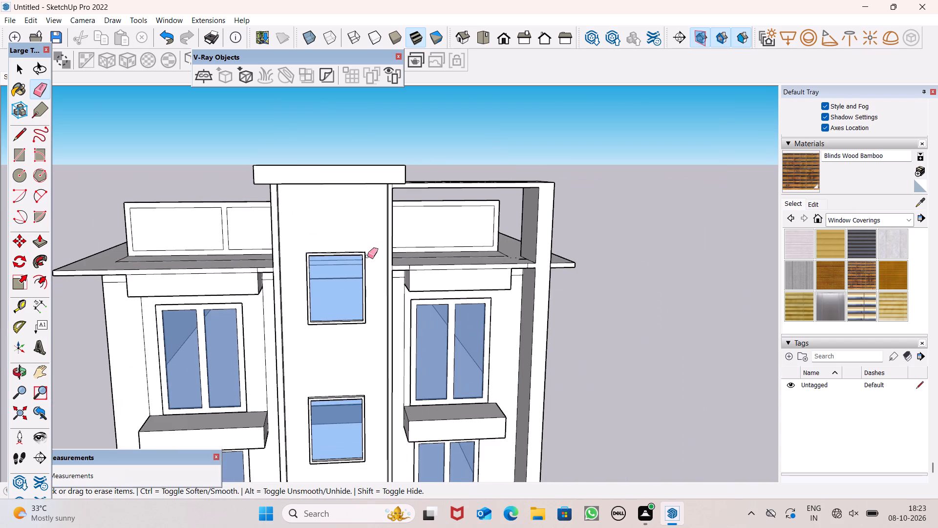
middle_click_drag(367, 256, 236, 285)
scroll(313, 258, "up", 8)
scroll(455, 171, "up", 6)
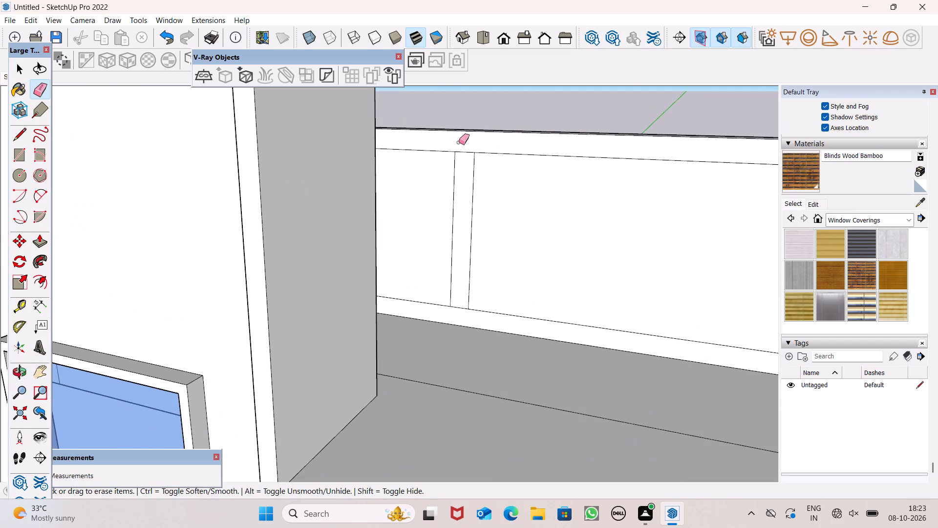
left_click(461, 152)
left_click_drag(460, 300, 459, 307)
Erase the short border segments at the top and bottom of the second strip, behind the shaft, so it merges with the border.
scroll(482, 224, "down", 3)
scroll(496, 244, "up", 1)
scroll(496, 244, "down", 11)
middle_click_drag(409, 206, 555, 238)
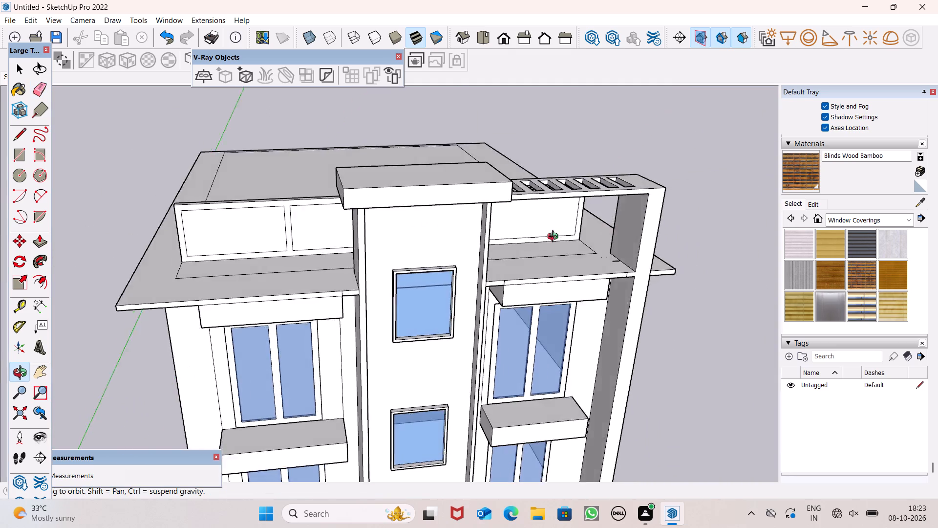
middle_click_drag(555, 238, 679, 254)
middle_click_drag(303, 266, 459, 295)
scroll(458, 303, "up", 1)
scroll(408, 228, "up", 6)
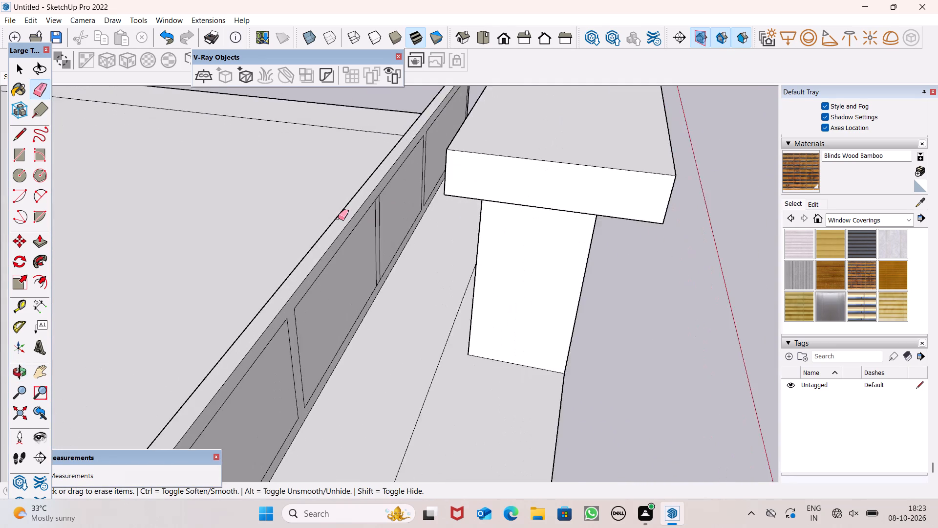
scroll(338, 218, "up", 1)
scroll(460, 200, "up", 1)
middle_click_drag(442, 225, 375, 199)
scroll(273, 164, "up", 6)
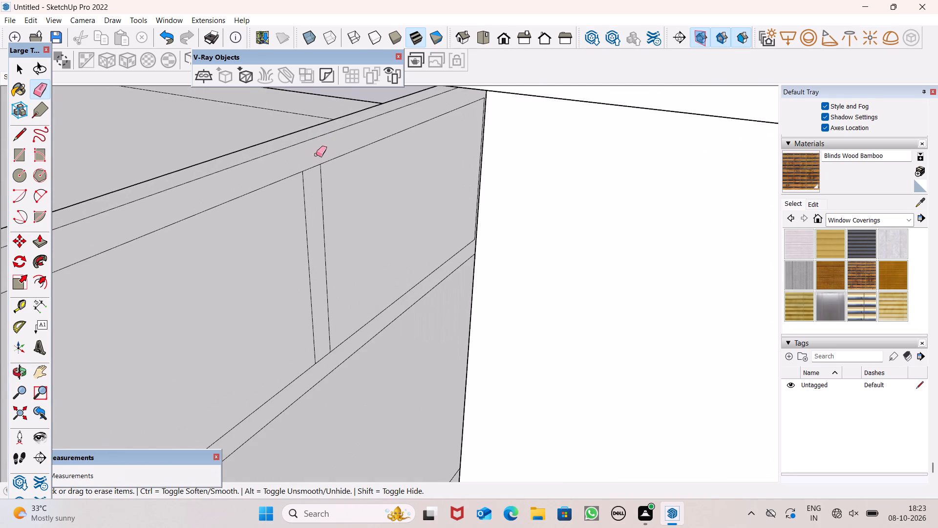
left_click(313, 167)
left_click(324, 353)
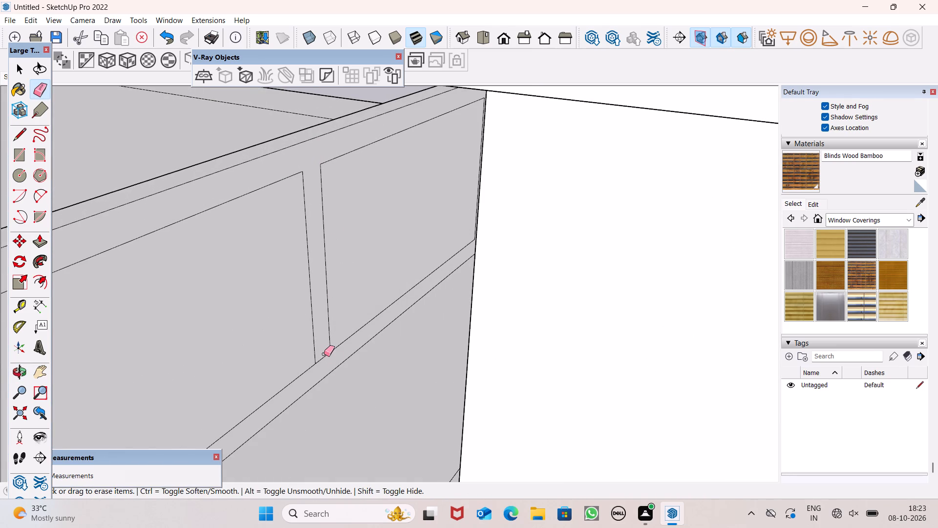
key("space")
Draw lines extending both edges of the pergola-side strip up to the parapet's top edge and about 5 1/8" across the wall top.
scroll(312, 253, "down", 9)
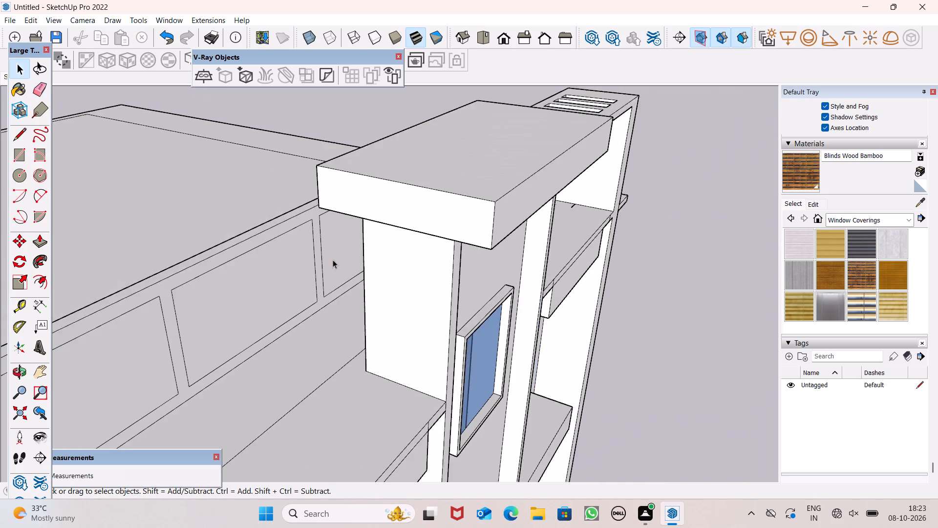
middle_click_drag(340, 267, 729, 331)
scroll(563, 265, "down", 3)
middle_click_drag(507, 264, 600, 491)
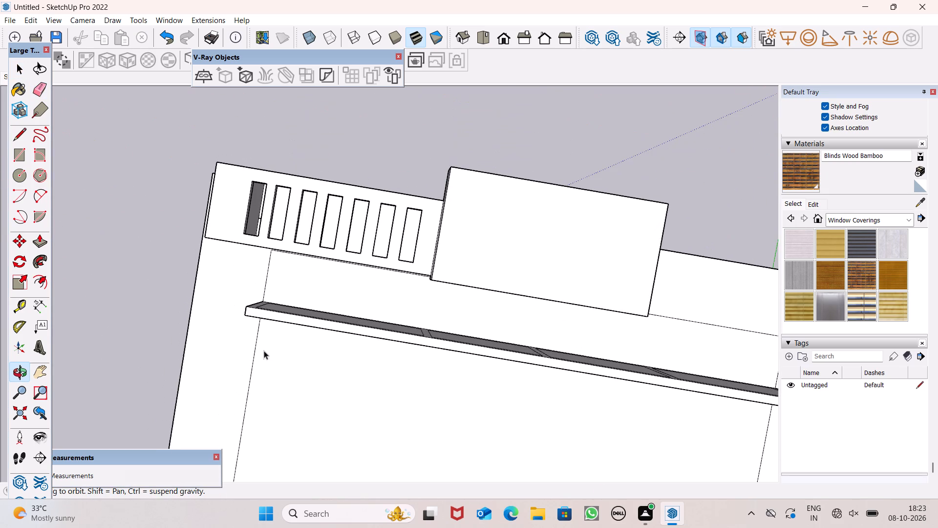
left_click(13, 142)
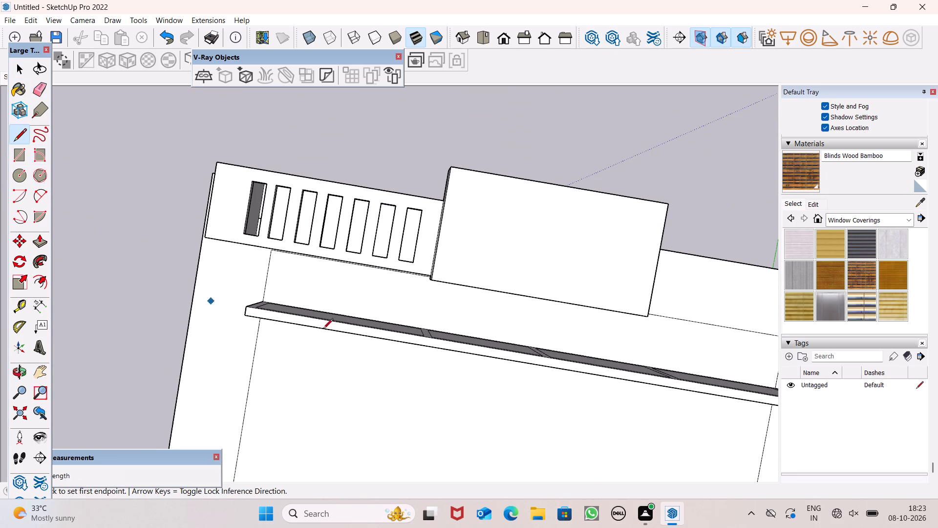
middle_click_drag(454, 370, 455, 342)
scroll(454, 370, "up", 7)
middle_click_drag(439, 322, 436, 395)
scroll(400, 397, "up", 5)
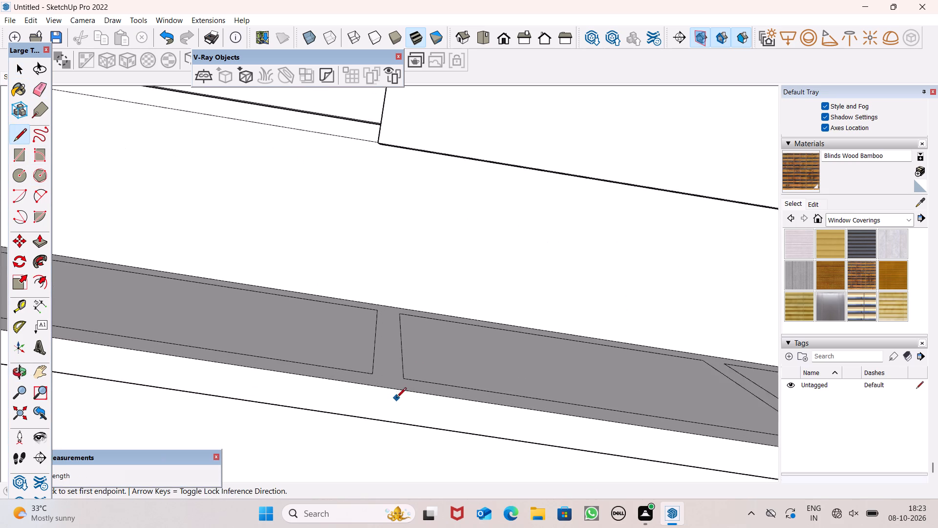
scroll(396, 398, "up", 3)
left_click_drag(362, 366, 358, 371)
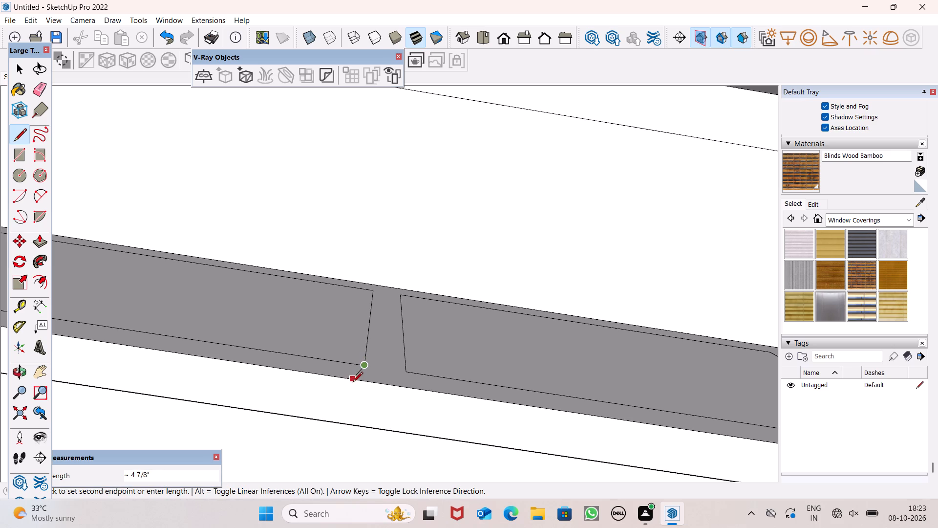
left_click(362, 383)
left_click(362, 382)
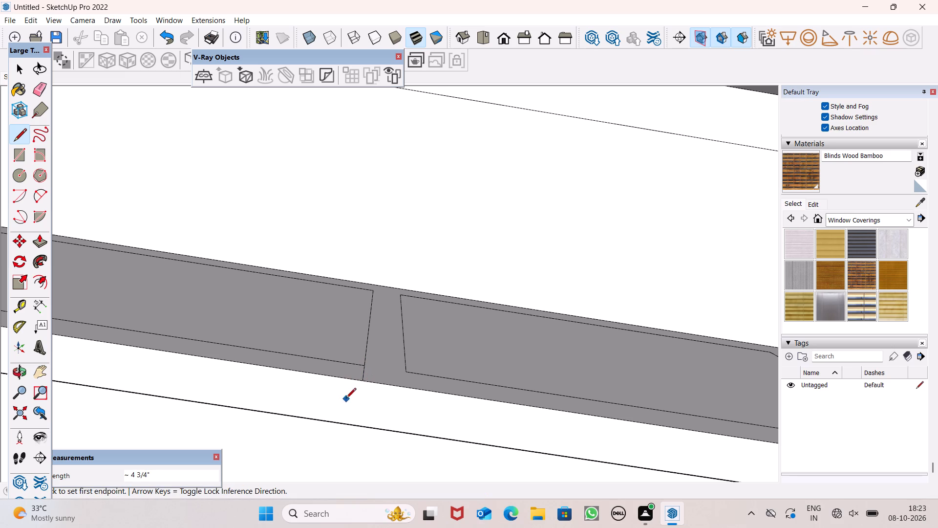
left_click(357, 427)
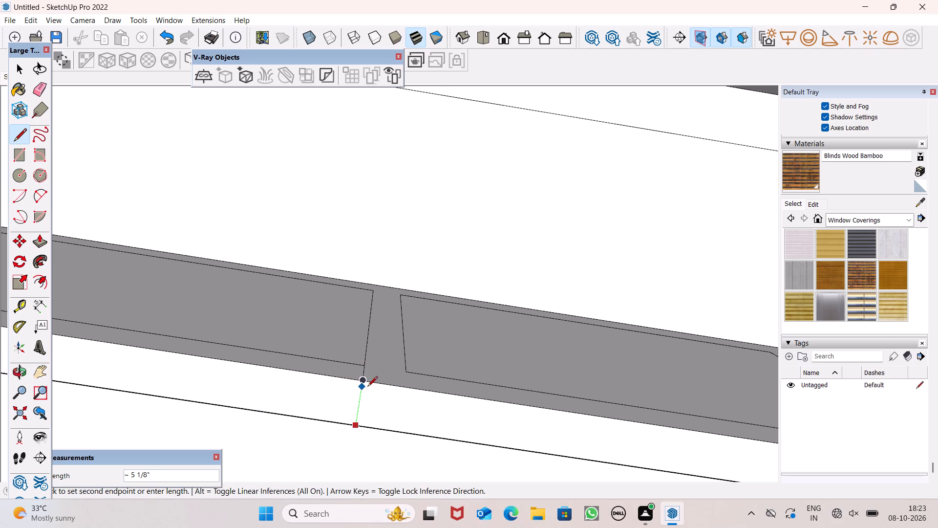
left_click(369, 384)
left_click(406, 371)
left_click(406, 389)
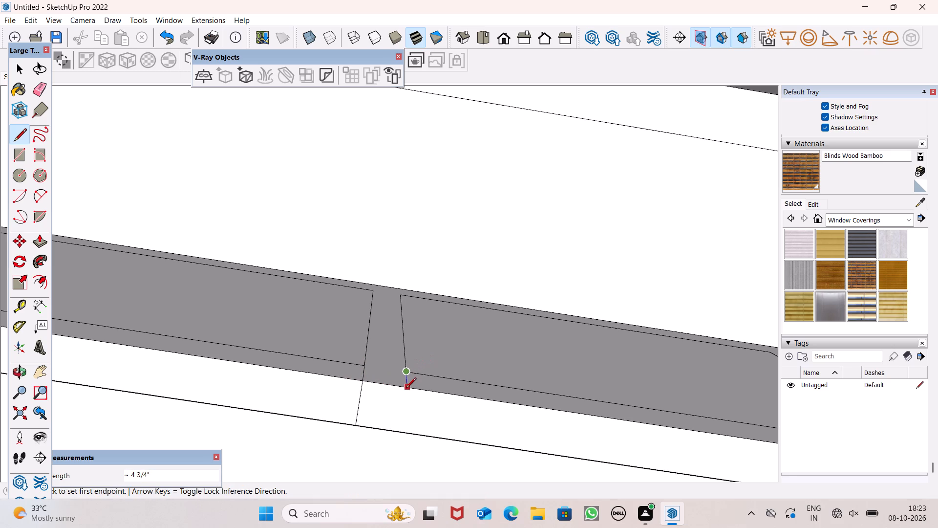
left_click(406, 389)
left_click(404, 431)
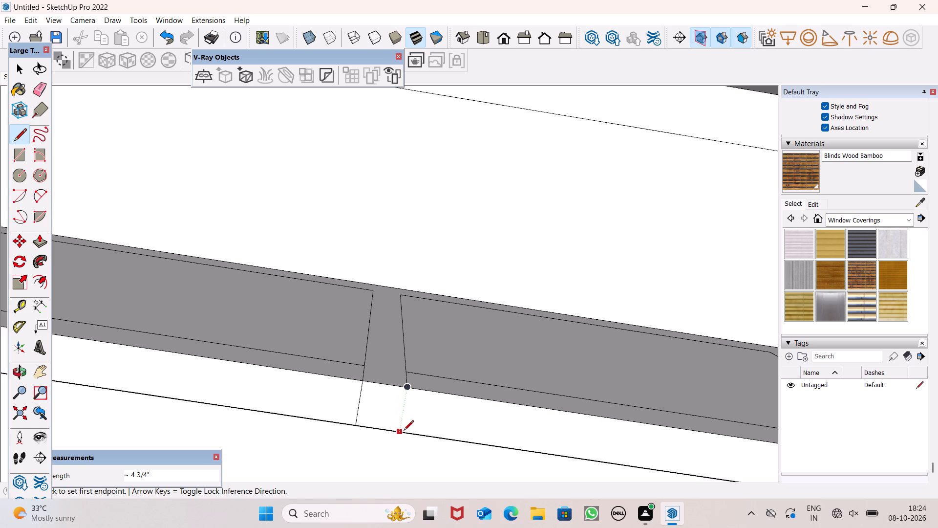
left_click(401, 430)
left_click(409, 386)
Draw lines extending both edges of the middle strip up to the parapet's top edge and about 5 1/8" across the wall top.
scroll(348, 326, "down", 13)
scroll(453, 364, "up", 5)
scroll(551, 339, "up", 4)
scroll(551, 339, "down", 1)
scroll(551, 339, "up", 2)
scroll(520, 311, "up", 5)
scroll(520, 311, "down", 1)
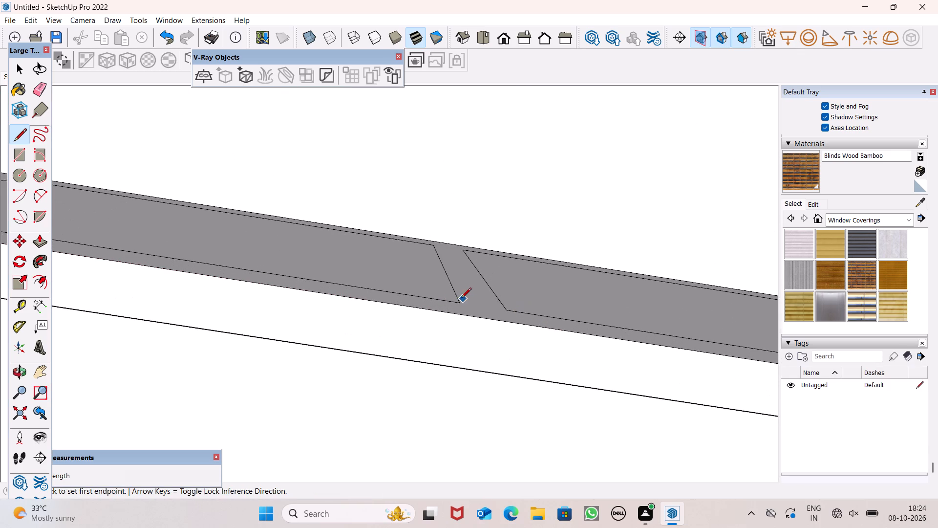
left_click(460, 297)
left_click(461, 317)
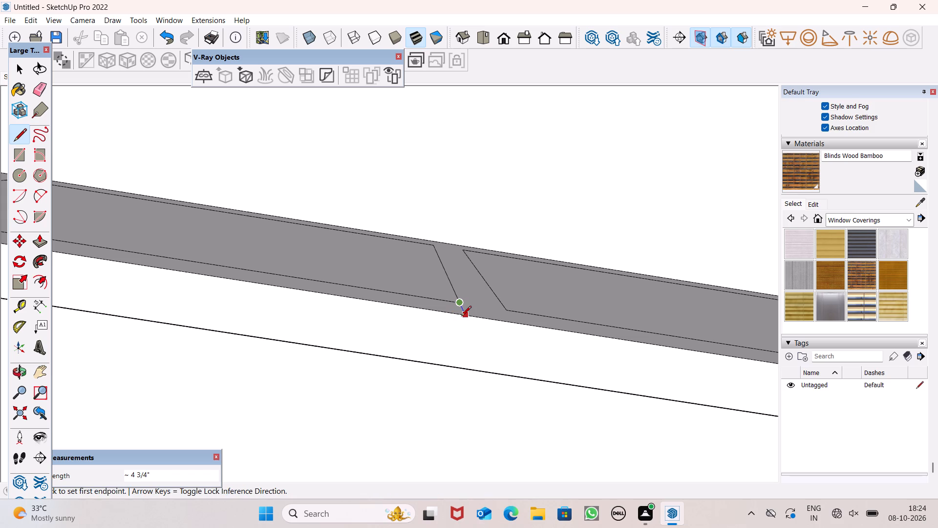
left_click(466, 317)
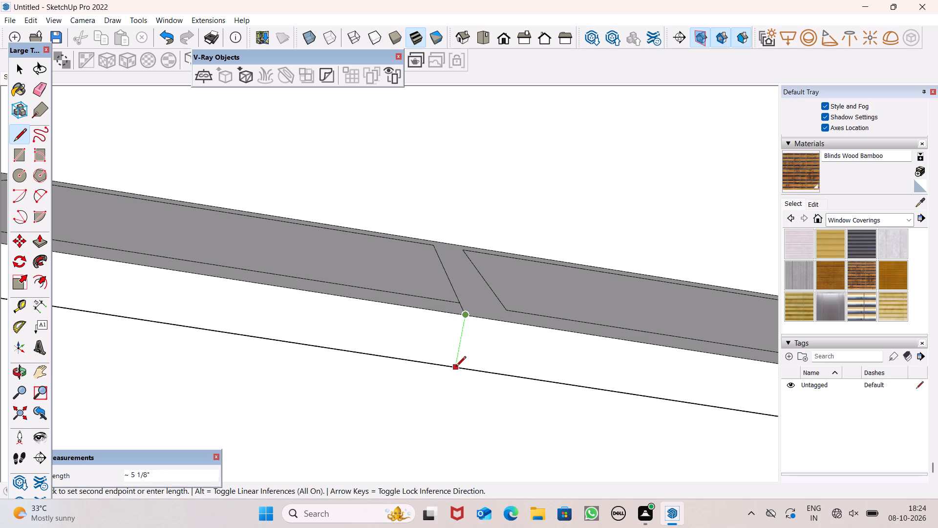
left_click(456, 367)
left_click(507, 313)
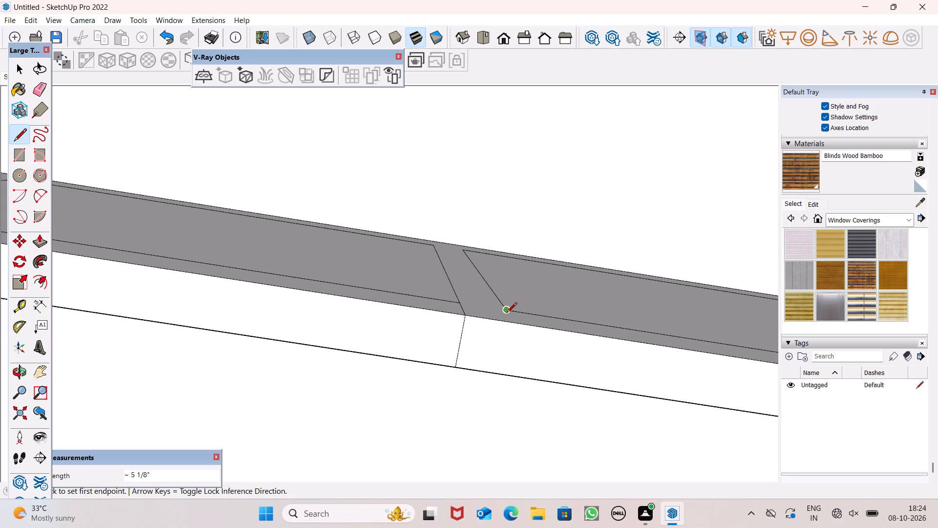
left_click(509, 324)
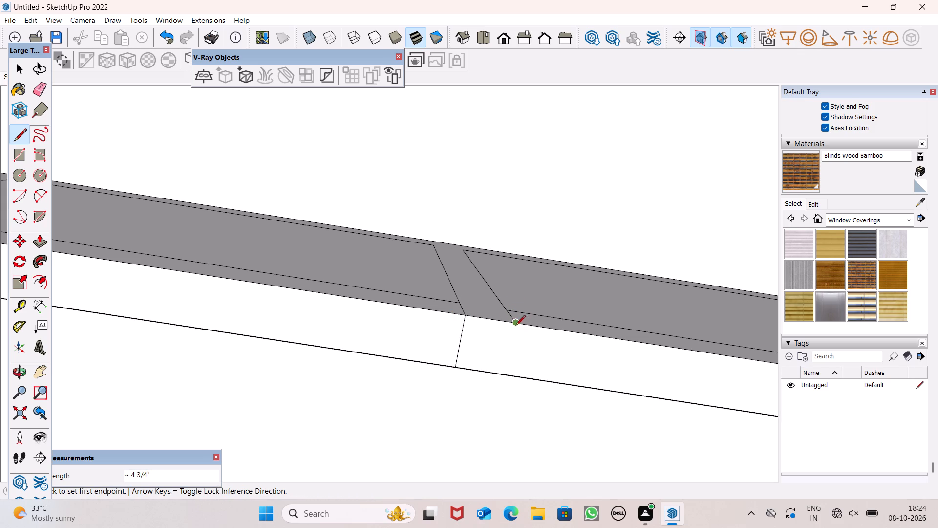
left_click(514, 325)
left_click(508, 375)
Draw lines extending both edges of the strip farthest from the pergola up to the parapet's top edge and across the wall top.
scroll(403, 201, "down", 1)
scroll(403, 201, "up", 1)
scroll(403, 201, "down", 8)
scroll(160, 237, "down", 6)
scroll(540, 294, "up", 4)
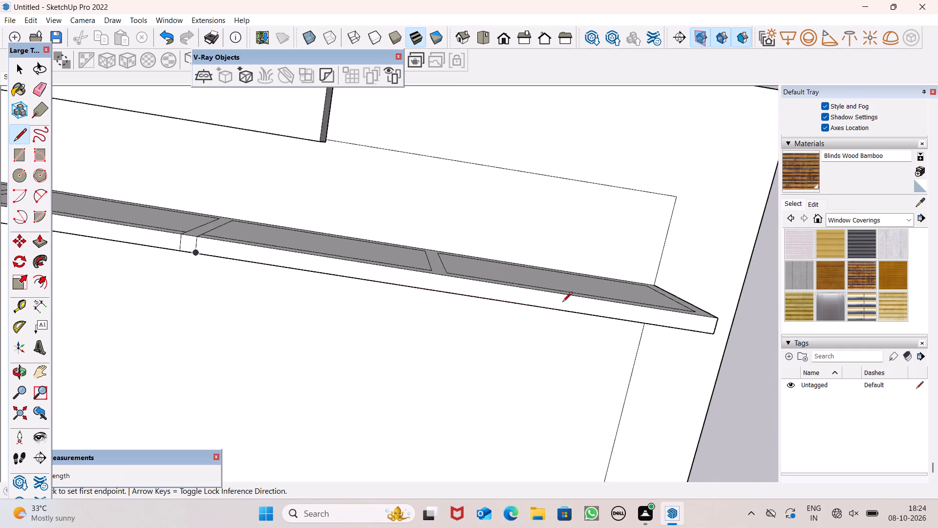
scroll(562, 303, "up", 4)
scroll(350, 304, "up", 3)
scroll(364, 216, "up", 4)
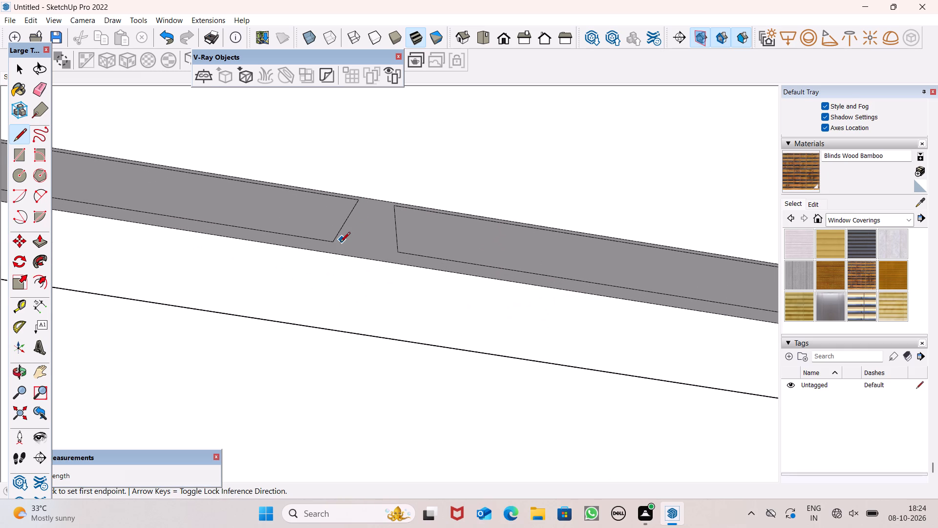
left_click(335, 242)
left_click(331, 253)
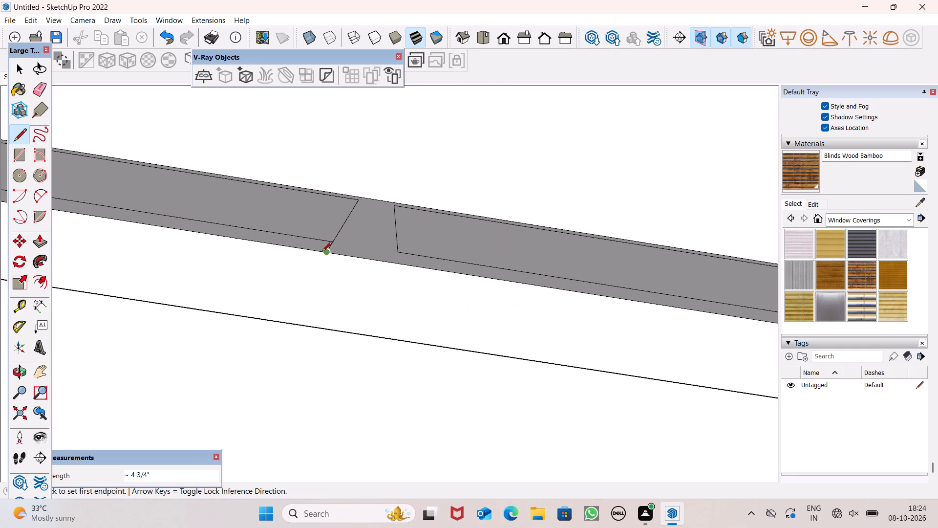
left_click(324, 250)
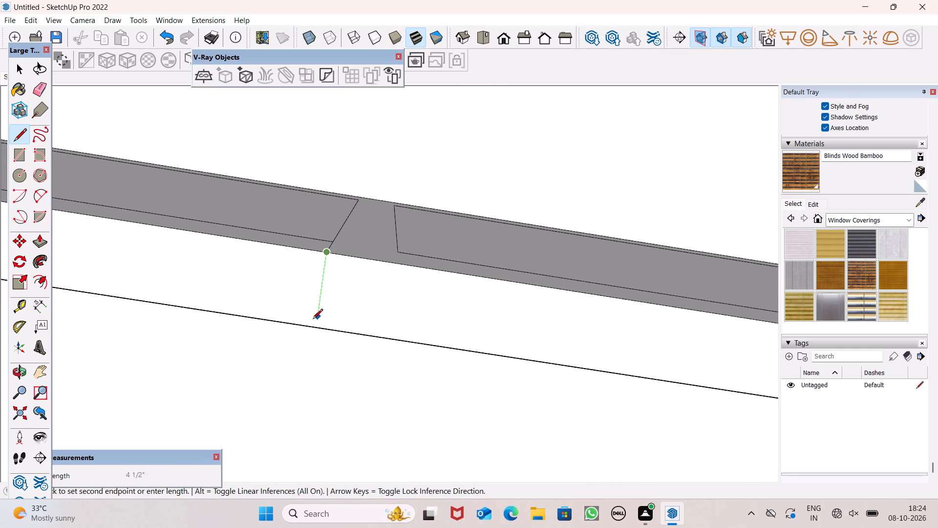
left_click(315, 327)
left_click(399, 249)
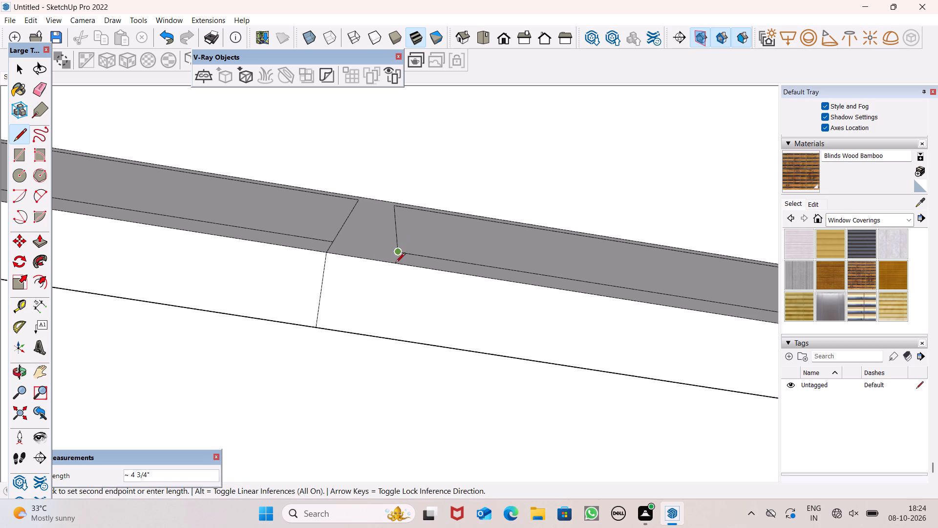
left_click(395, 268)
left_click(397, 264)
left_click(388, 339)
Draw a line from the end panel's top corner, away from the pergola, to the parapet's top edge and about 5 1/8" across the top.
scroll(367, 234, "down", 1)
scroll(360, 187, "down", 4)
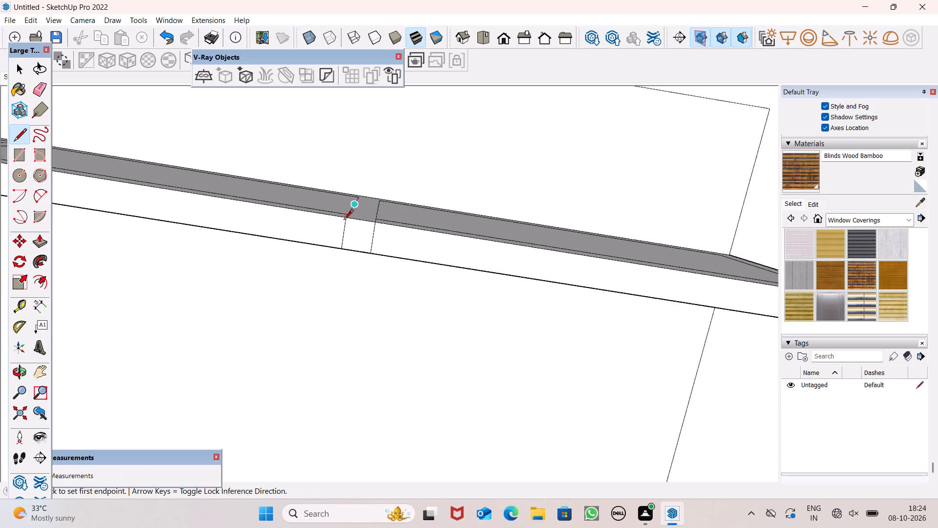
scroll(343, 220, "down", 7)
scroll(358, 228, "up", 1)
scroll(413, 255, "down", 2)
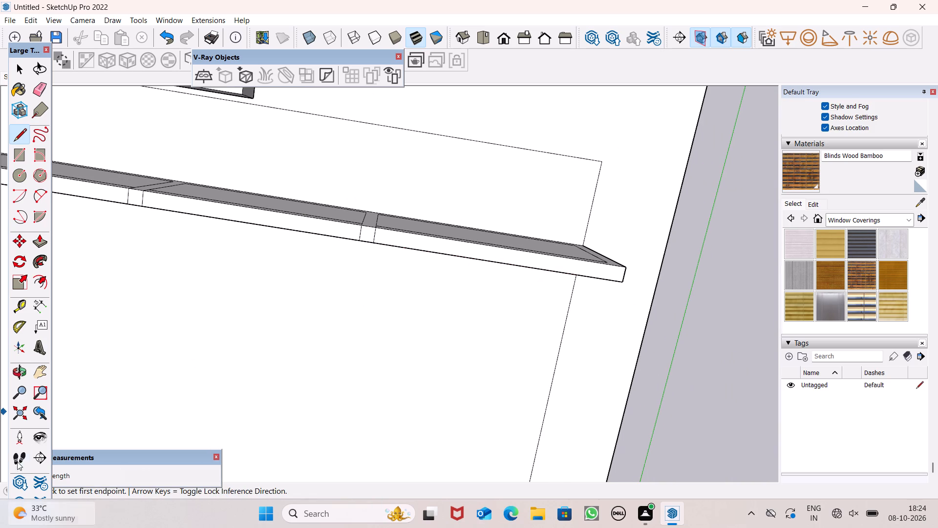
scroll(602, 289, "up", 3)
middle_click_drag(615, 257, 590, 356)
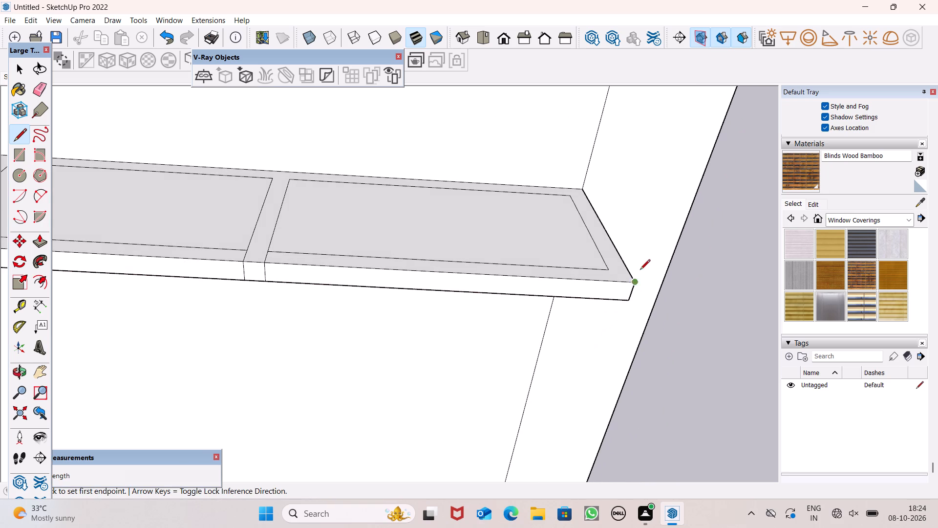
left_click(605, 269)
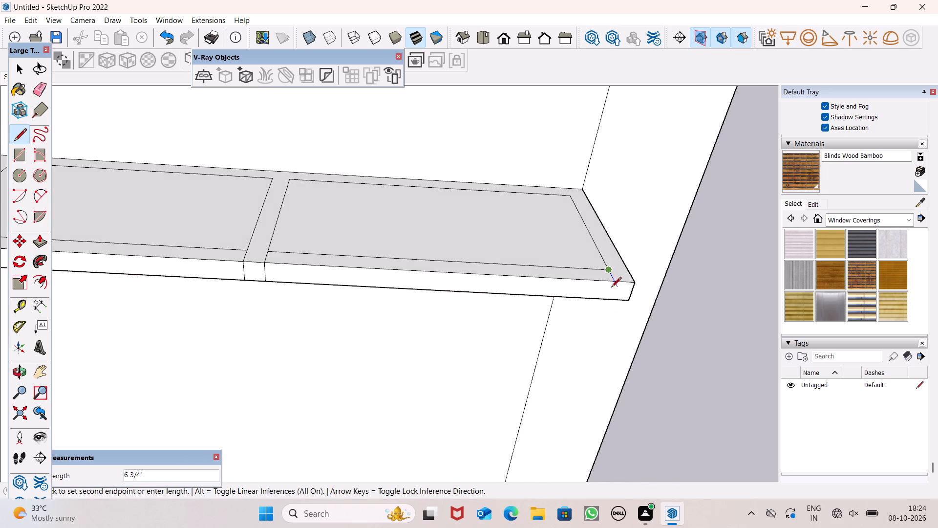
left_click(611, 282)
left_click(613, 283)
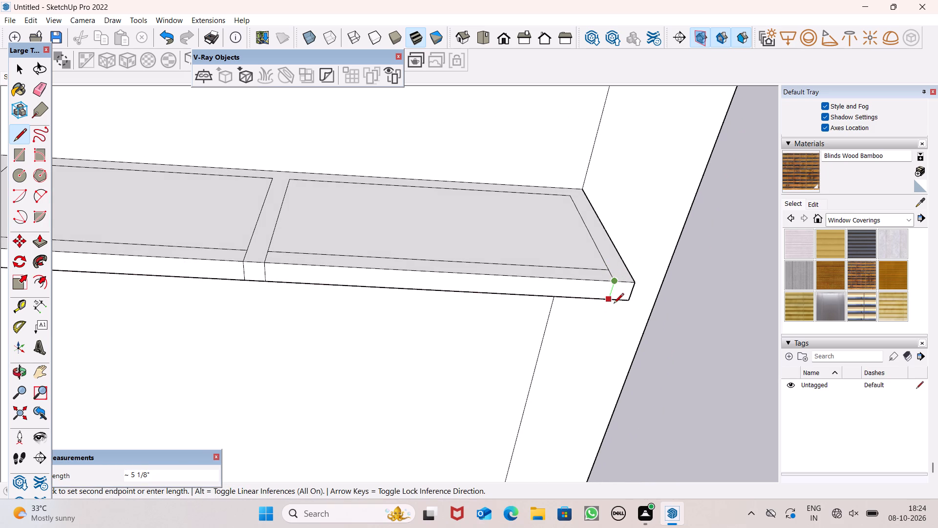
left_click(609, 302)
Examine the parapet wall from the back and around its free end, opposite the pergola.
scroll(493, 242, "down", 2)
scroll(442, 232, "down", 4)
middle_click_drag(394, 267, 365, 247)
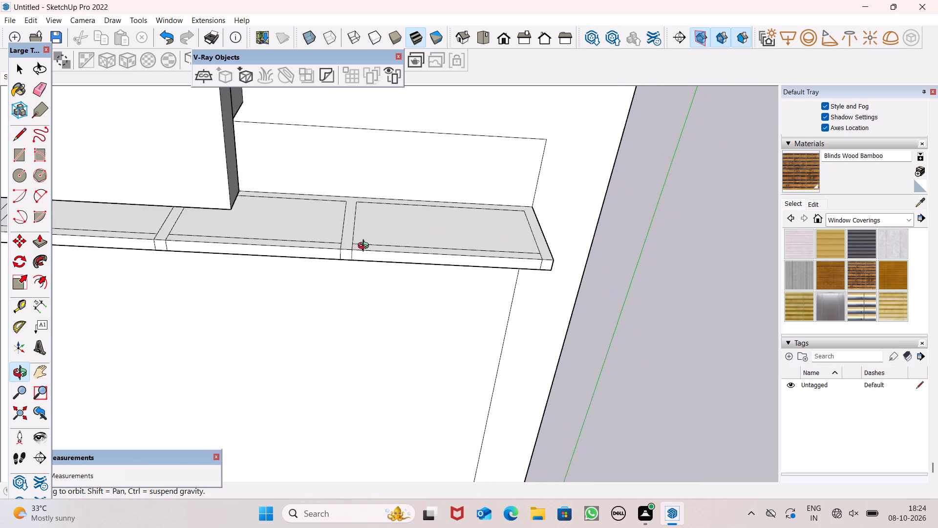
middle_click_drag(365, 247, 382, 142)
middle_click_drag(319, 253, 319, 244)
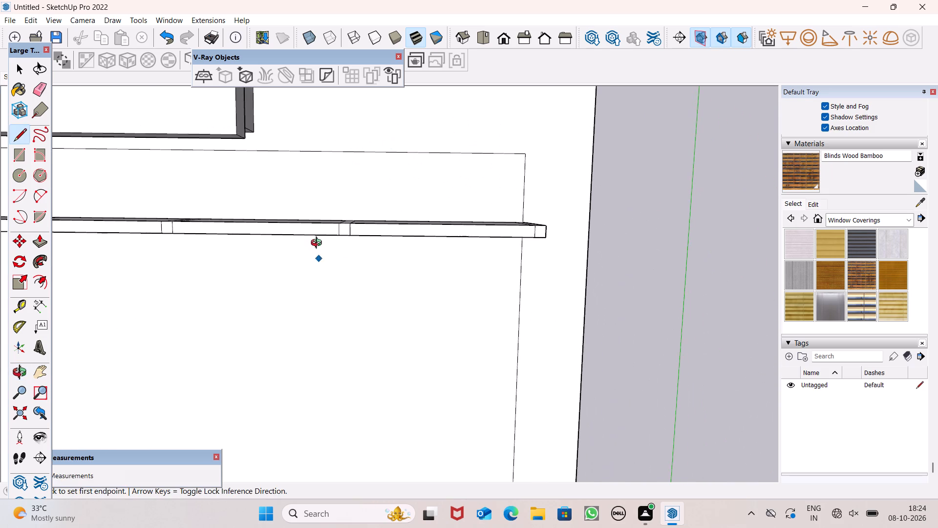
middle_click_drag(319, 244, 340, 33)
scroll(339, 32, "up", 1)
scroll(437, 223, "down", 11)
middle_click_drag(502, 194, 302, 133)
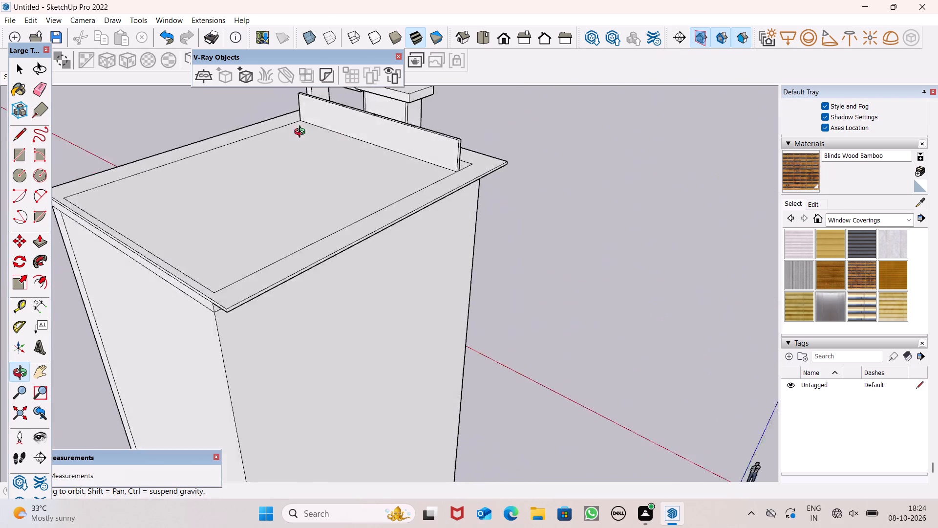
middle_click_drag(302, 133, 0, 110)
scroll(196, 118, "up", 7)
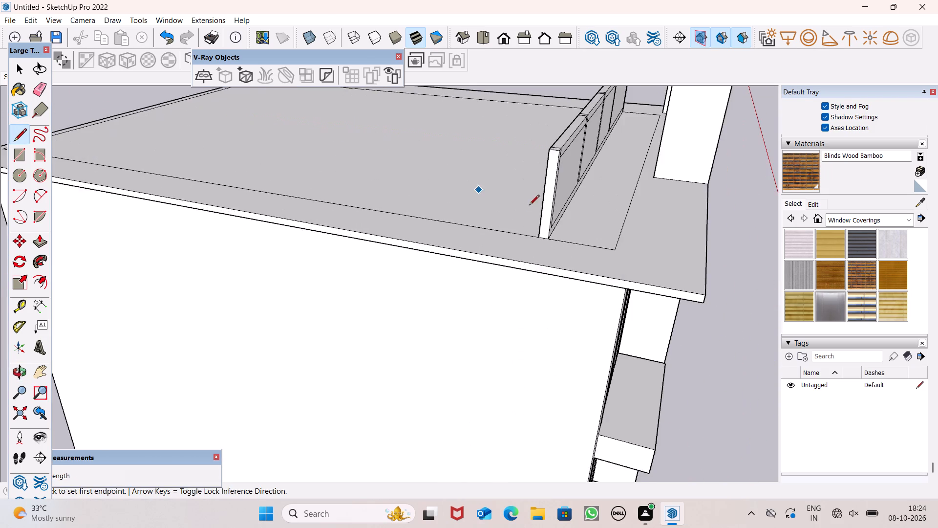
scroll(511, 199, "down", 4)
scroll(561, 176, "up", 4)
scroll(561, 176, "down", 1)
scroll(561, 176, "up", 2)
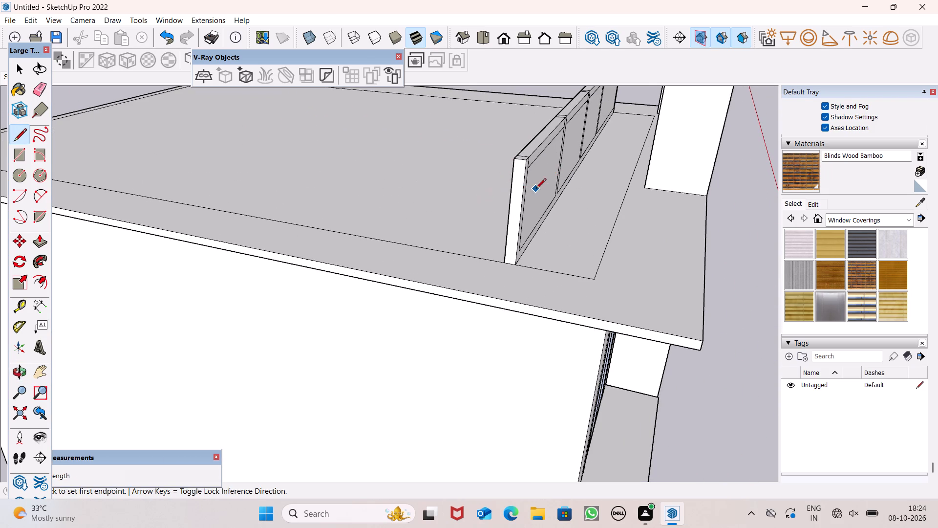
Extend the end panel's top and bottom frame lines about 4 3/4" to the wall edge opposite the pergola and about 5 1/8" across the end face.
middle_click_drag(513, 198, 353, 201)
scroll(356, 190, "up", 5)
left_click(382, 178)
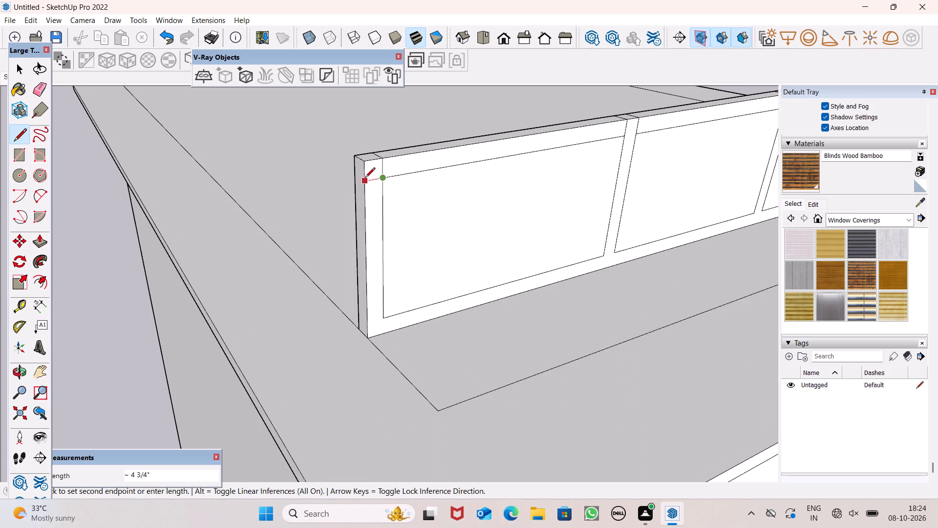
left_click(361, 178)
left_click(364, 182)
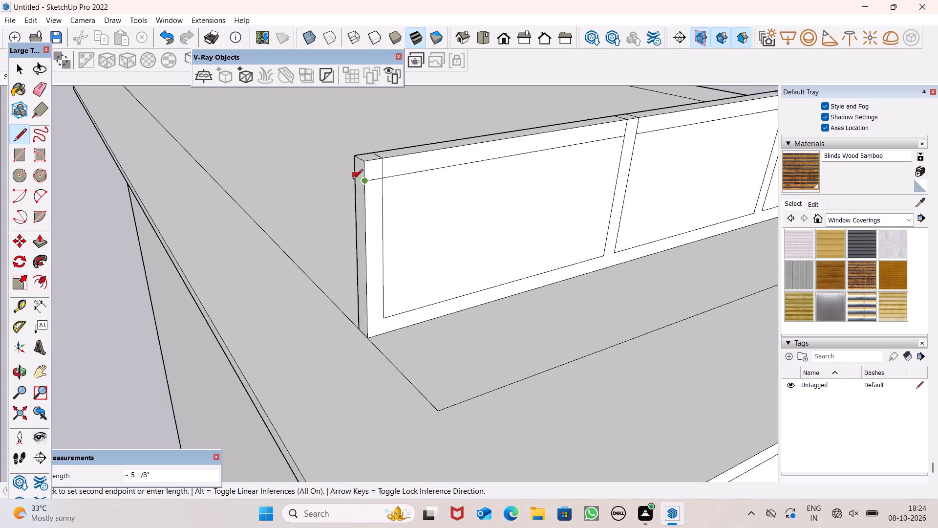
left_click(352, 173)
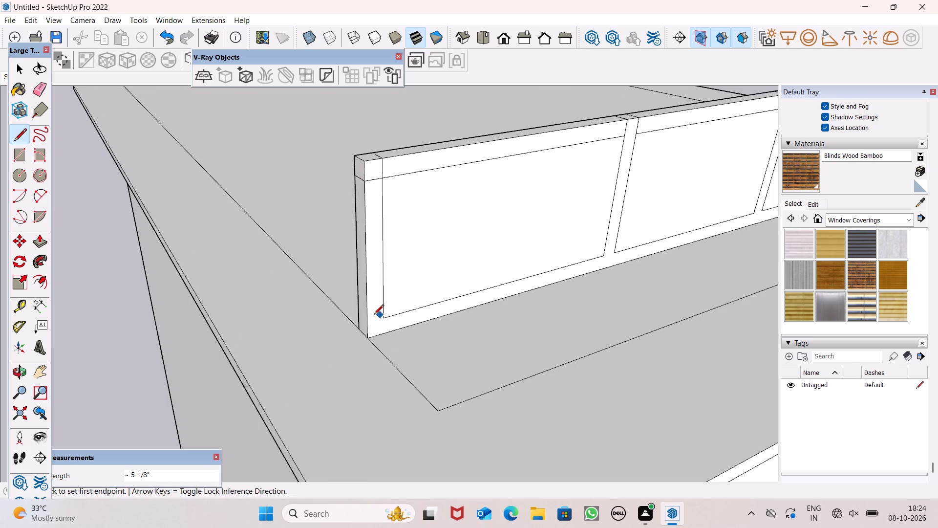
left_click(384, 315)
left_click(365, 318)
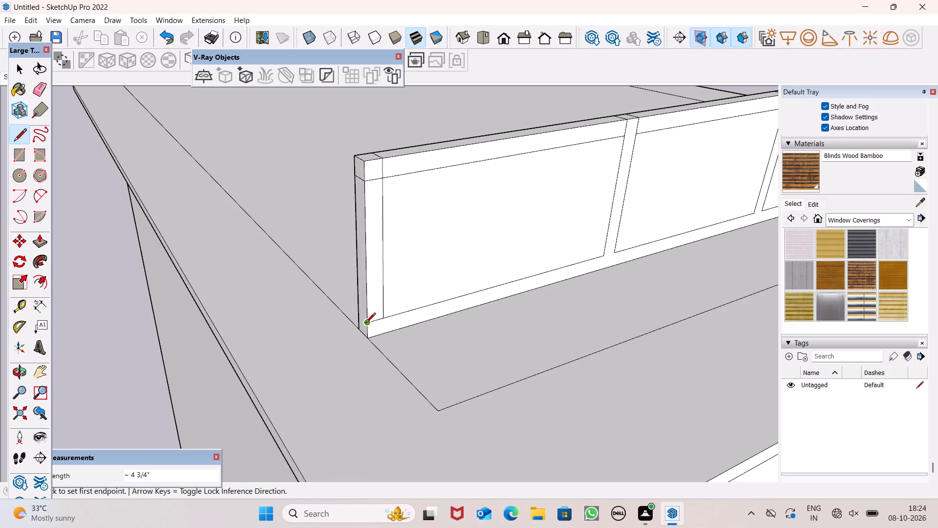
left_click(366, 323)
left_click(358, 313)
Draw a line from the pergola-side panel's top outer corner up to the parapet's top edge and about 5 1/8" across the wall top.
scroll(393, 276, "down", 2)
middle_click_drag(412, 286, 543, 301)
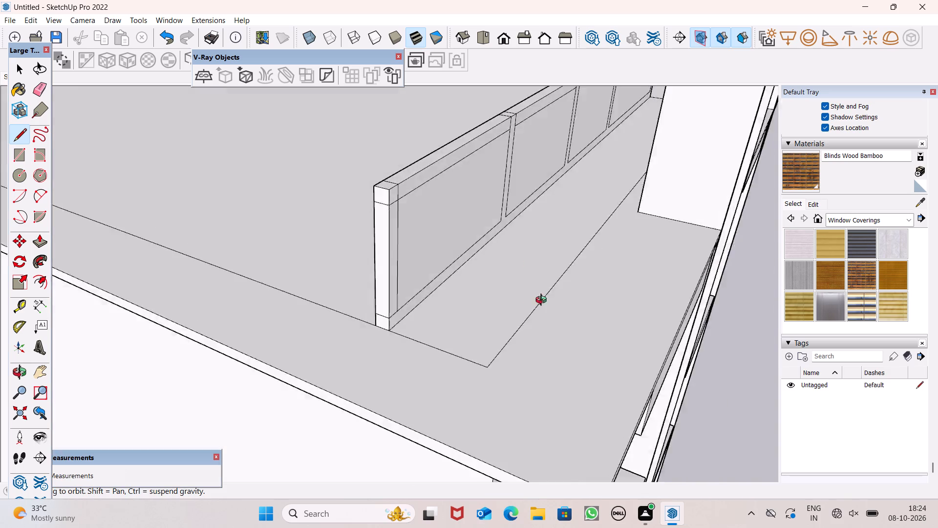
middle_click_drag(543, 301, 835, 270)
scroll(352, 184, "down", 6)
middle_click_drag(307, 192, 717, 239)
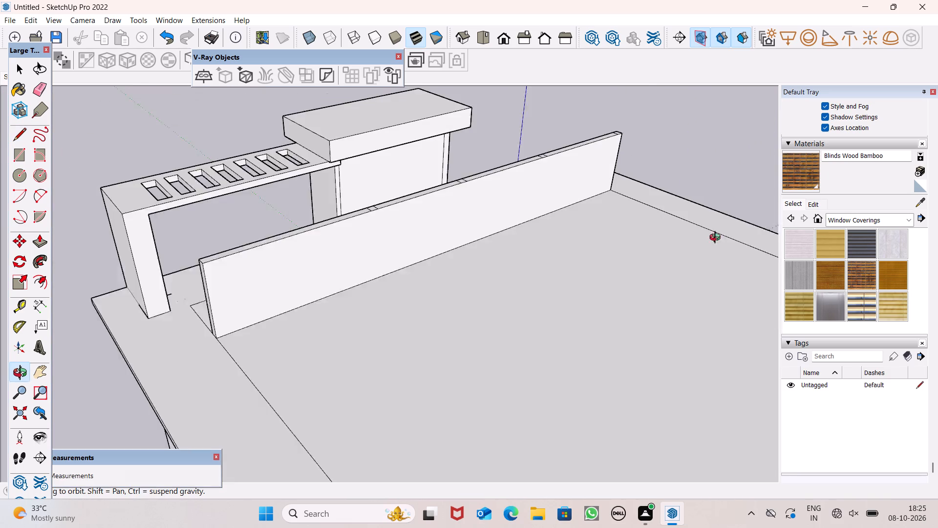
middle_click_drag(717, 239, 724, 237)
middle_click_drag(271, 259, 566, 242)
scroll(519, 300, "up", 6)
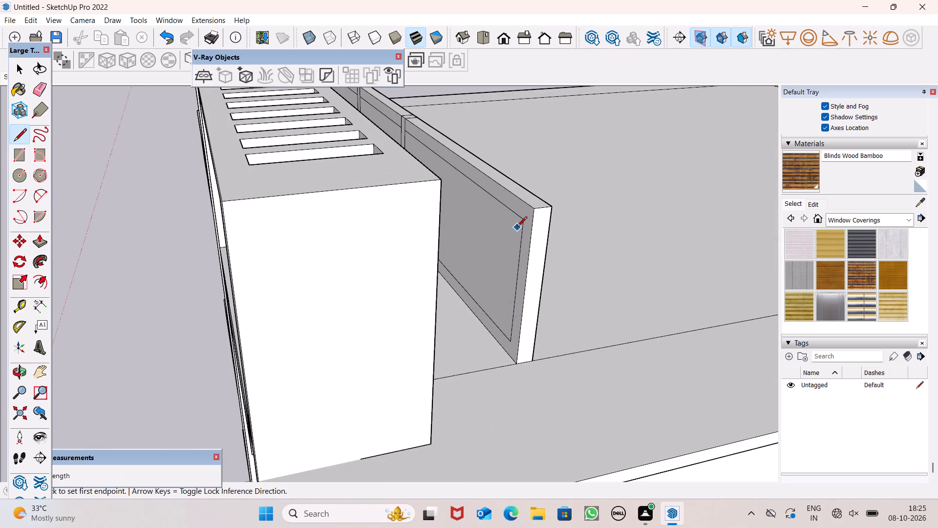
left_click(521, 221)
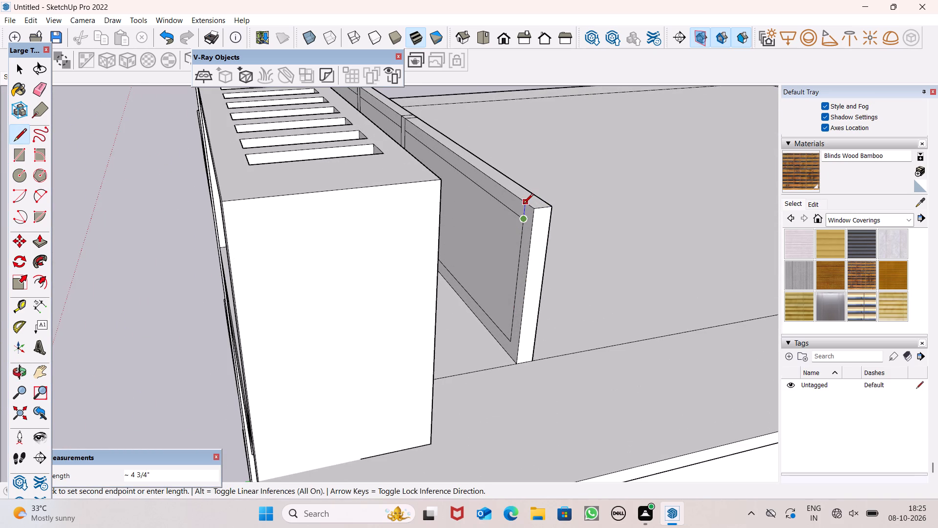
left_click(524, 204)
left_click(524, 204)
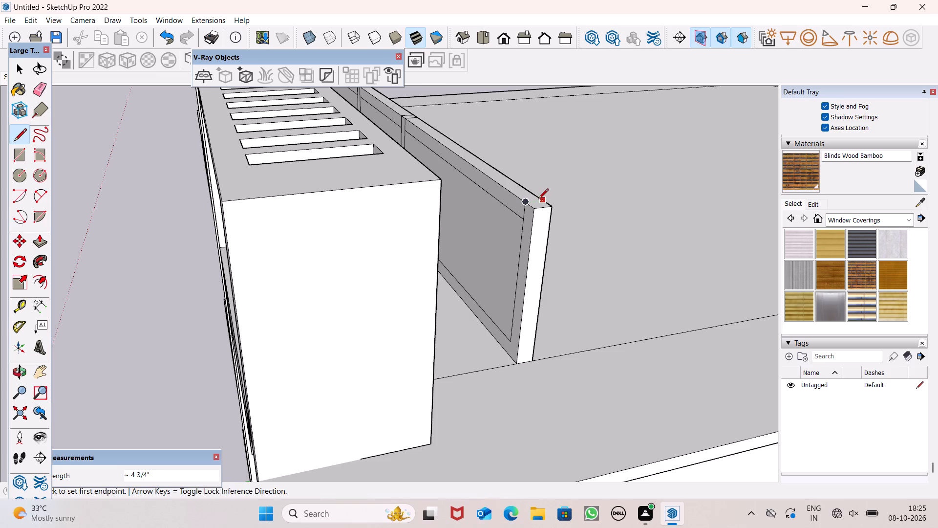
left_click(538, 199)
scroll(541, 207, "up", 12)
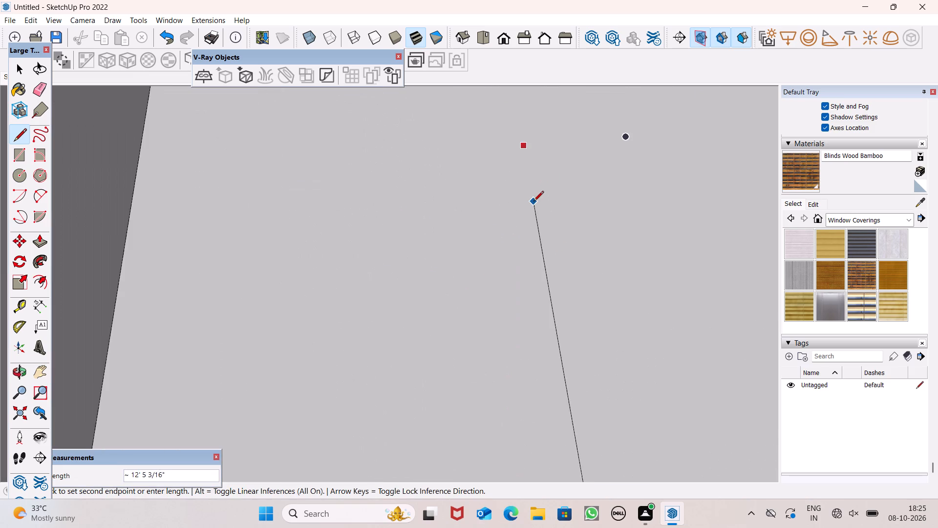
scroll(533, 202, "down", 3)
scroll(533, 204, "up", 1)
scroll(545, 238, "down", 1)
scroll(544, 197, "down", 5)
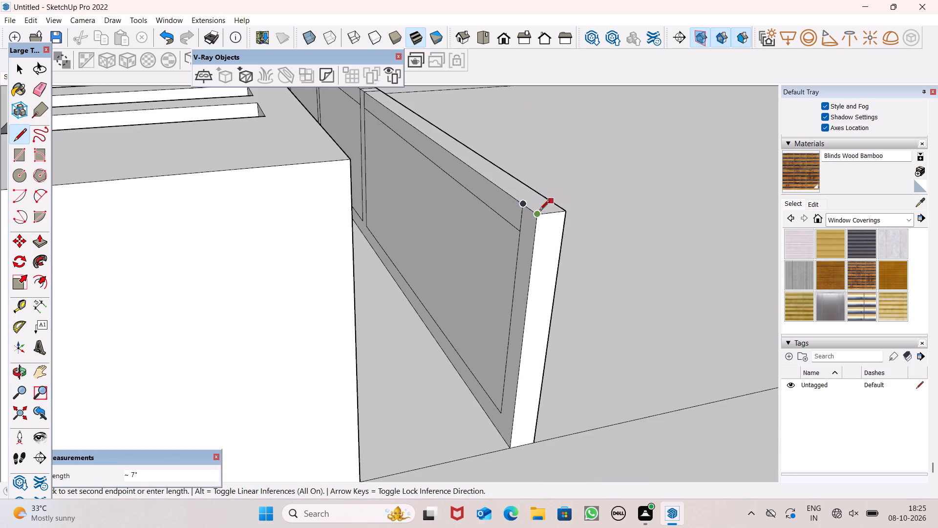
left_click(520, 203)
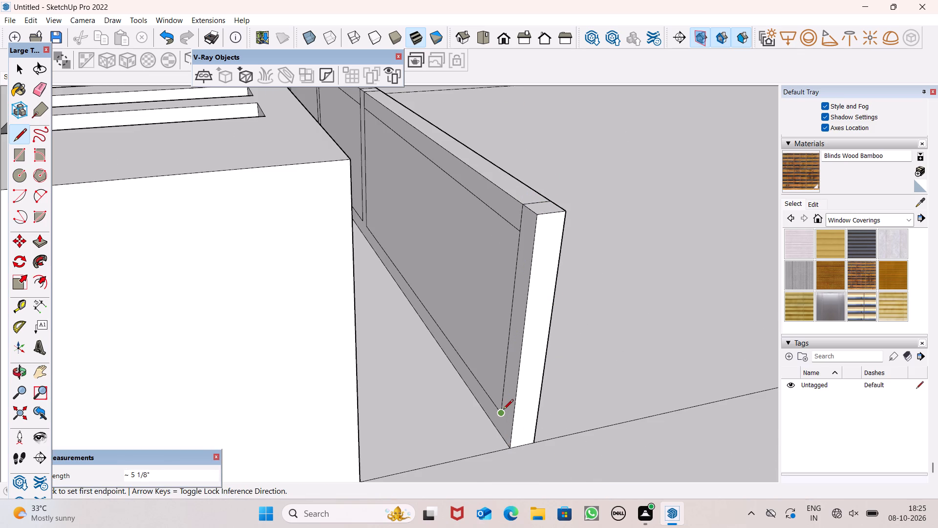
Extend that panel's bottom and top frame lines about 4 3/4" to the wall's pergola-side edge and about 5 1/8" across the end face.
left_click(503, 410)
left_click(513, 430)
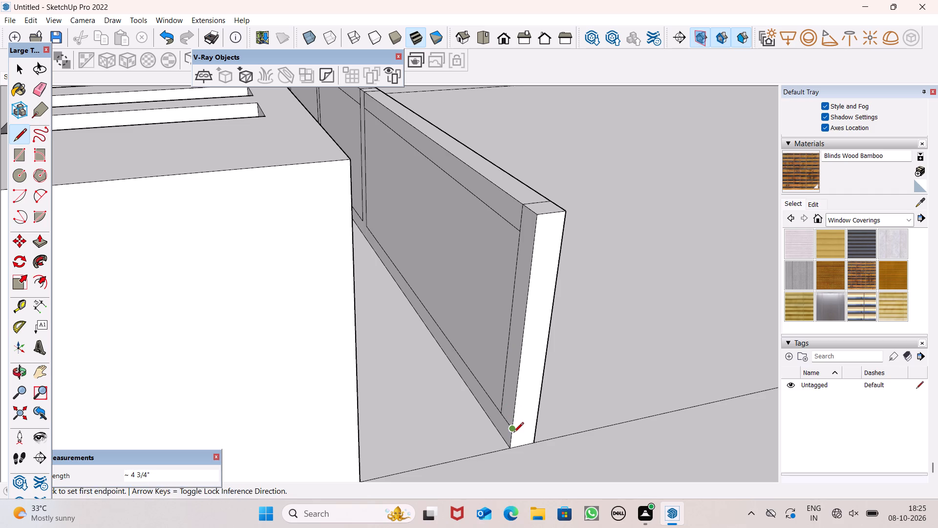
left_click(513, 433)
left_click(535, 421)
left_click(518, 229)
left_click(535, 241)
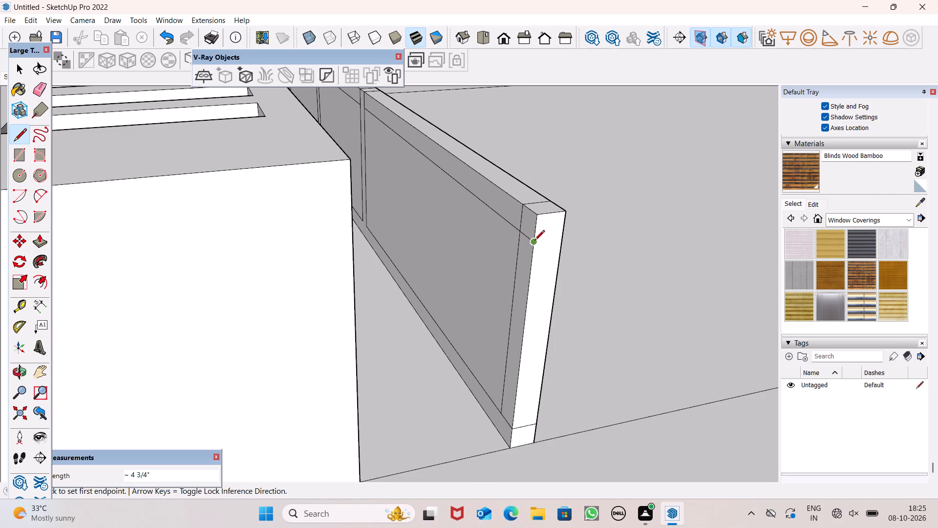
left_click(534, 241)
left_click(560, 239)
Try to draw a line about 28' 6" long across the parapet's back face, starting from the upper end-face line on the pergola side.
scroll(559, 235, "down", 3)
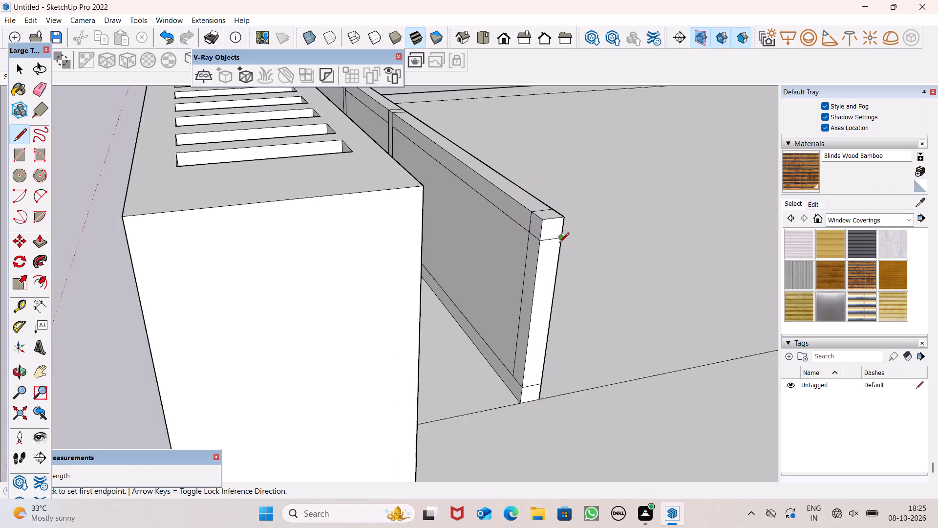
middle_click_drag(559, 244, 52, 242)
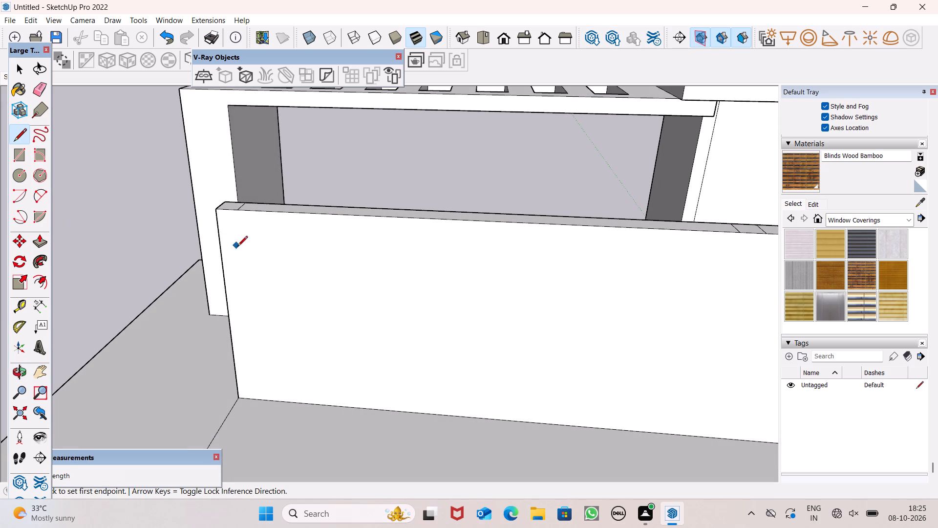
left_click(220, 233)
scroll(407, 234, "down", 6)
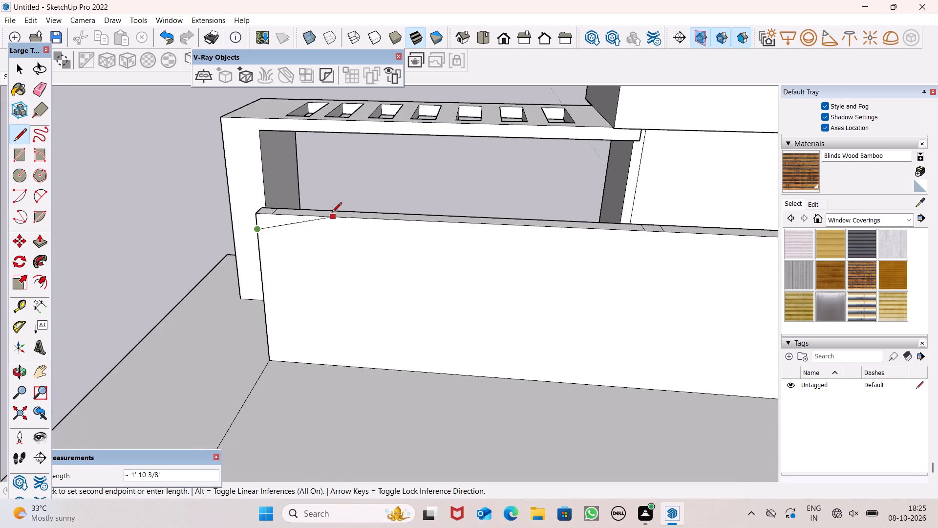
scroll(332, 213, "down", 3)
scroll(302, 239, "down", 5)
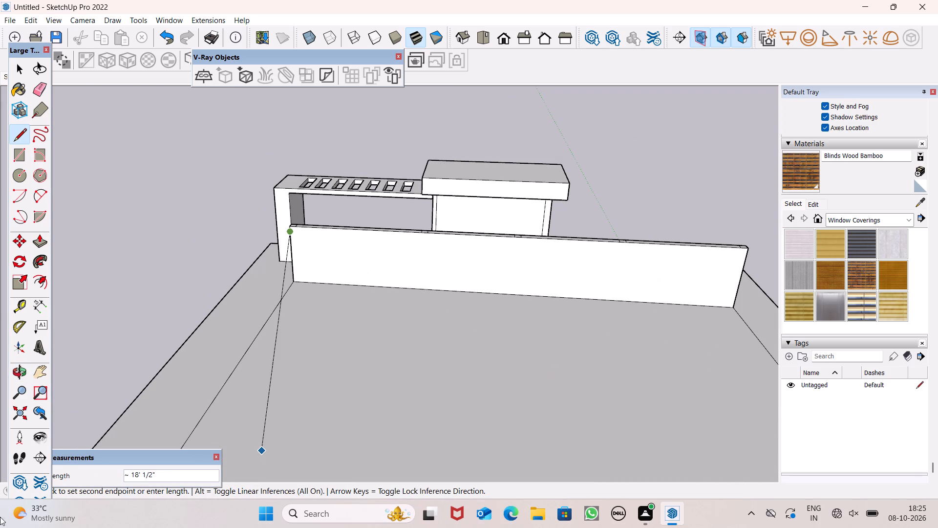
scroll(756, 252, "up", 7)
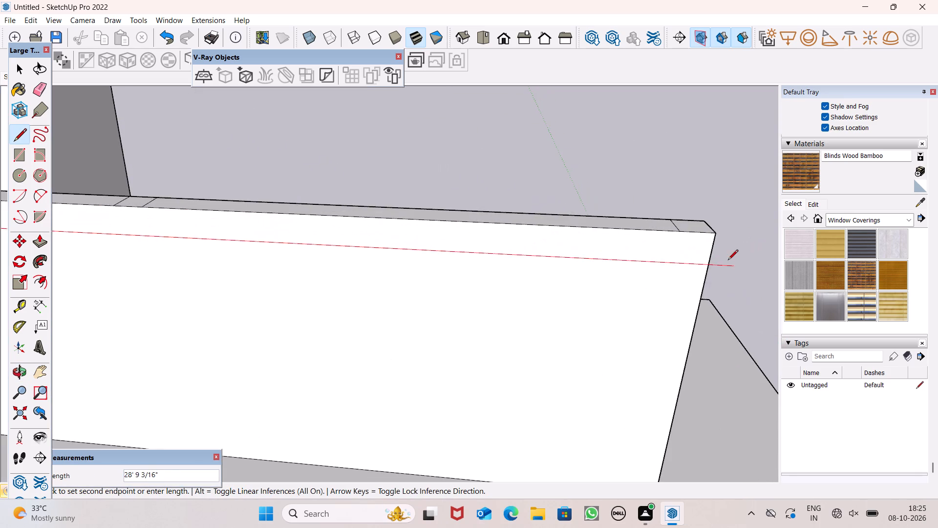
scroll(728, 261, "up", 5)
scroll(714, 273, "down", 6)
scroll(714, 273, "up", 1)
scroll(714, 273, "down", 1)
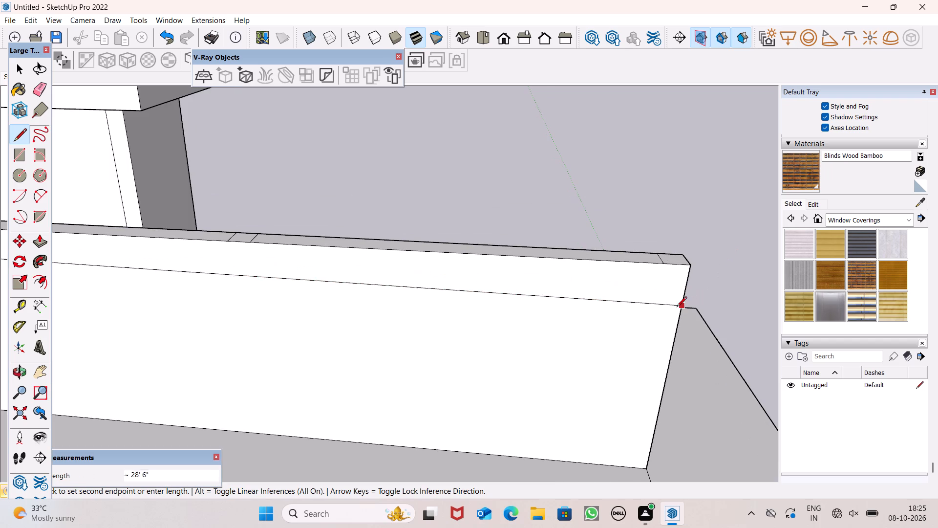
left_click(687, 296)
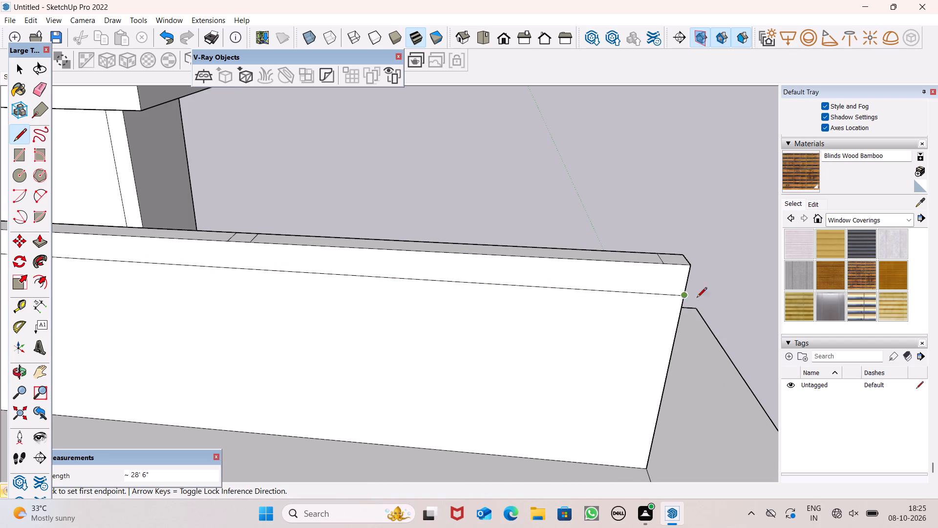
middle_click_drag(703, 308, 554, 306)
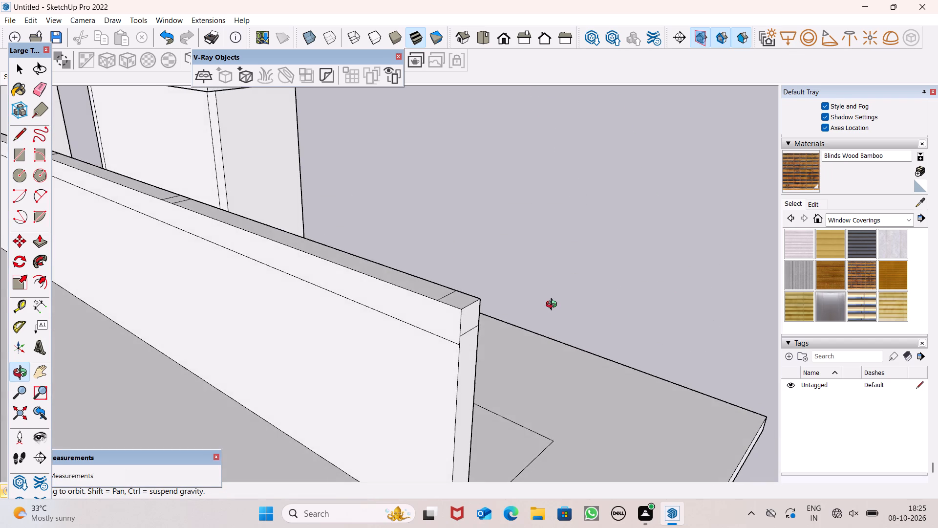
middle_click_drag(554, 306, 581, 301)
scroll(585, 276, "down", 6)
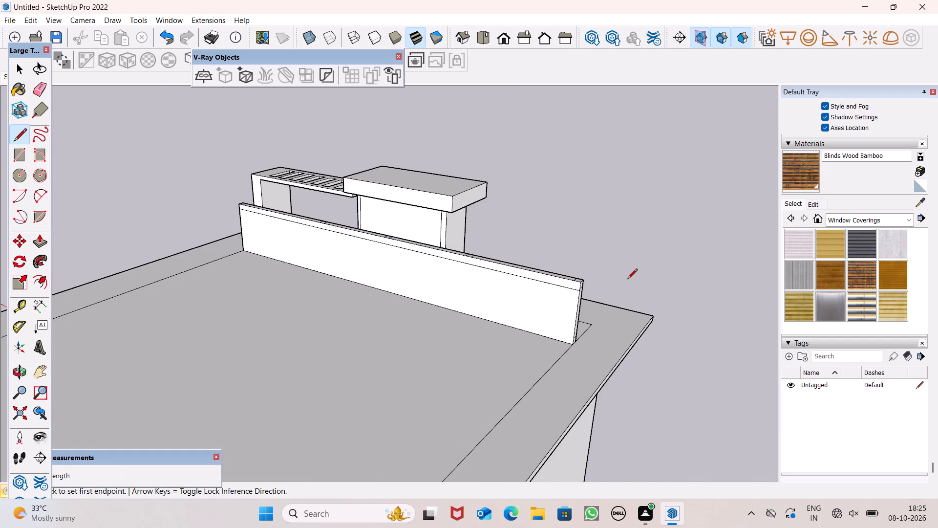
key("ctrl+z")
Draw a full-length line along the parapet's back face near its top edge, joining the upper lines on both end faces.
middle_click_drag(563, 323, 660, 275)
scroll(222, 225, "up", 2)
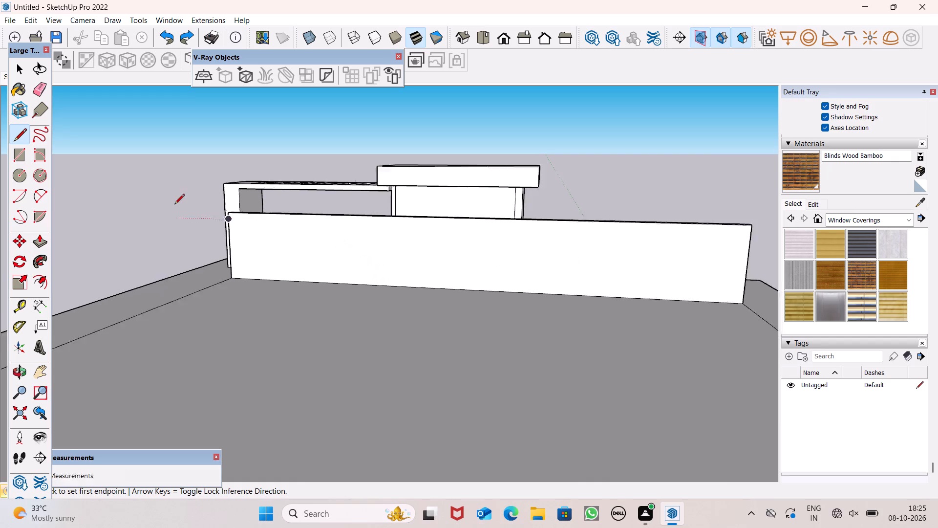
scroll(174, 205, "up", 4)
scroll(267, 235, "up", 2)
scroll(267, 235, "down", 1)
scroll(267, 235, "up", 3)
left_click_drag(263, 226, 283, 229)
scroll(385, 228, "down", 14)
scroll(515, 235, "down", 1)
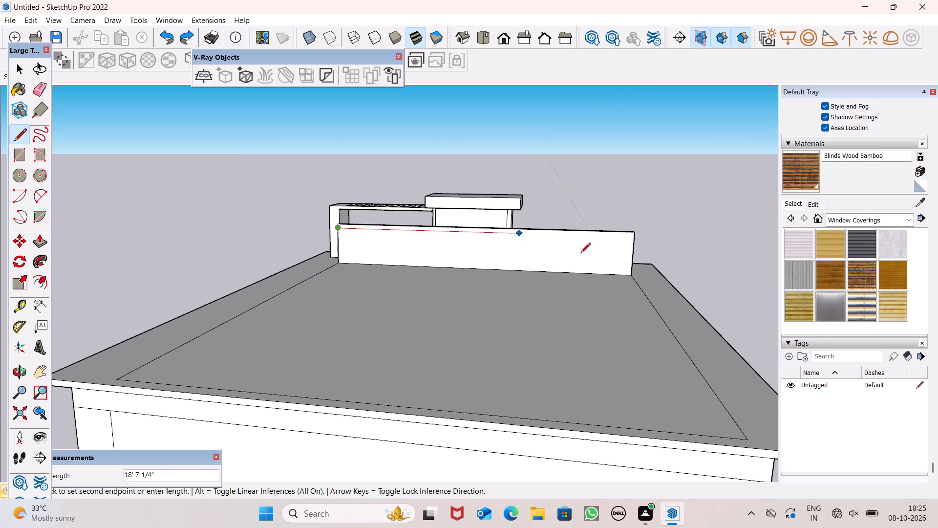
scroll(624, 249, "up", 12)
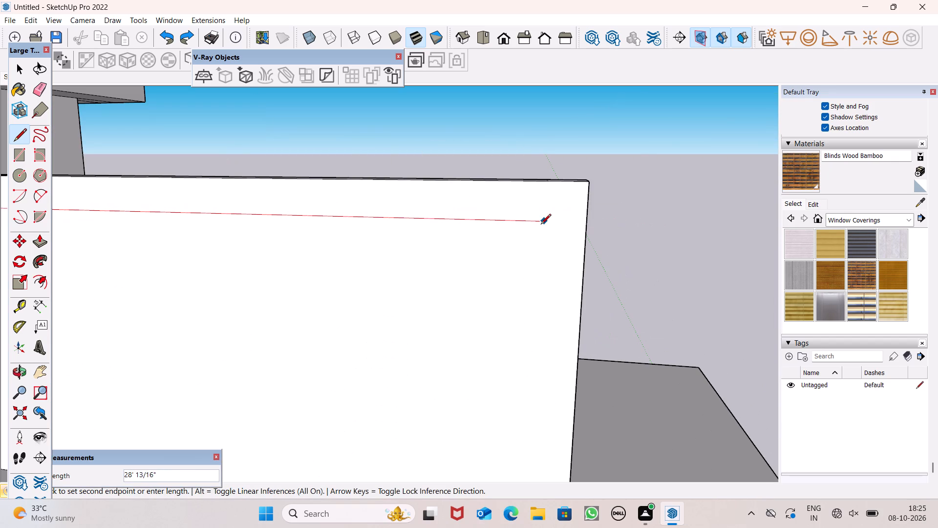
left_click(588, 227)
scroll(591, 222, "down", 3)
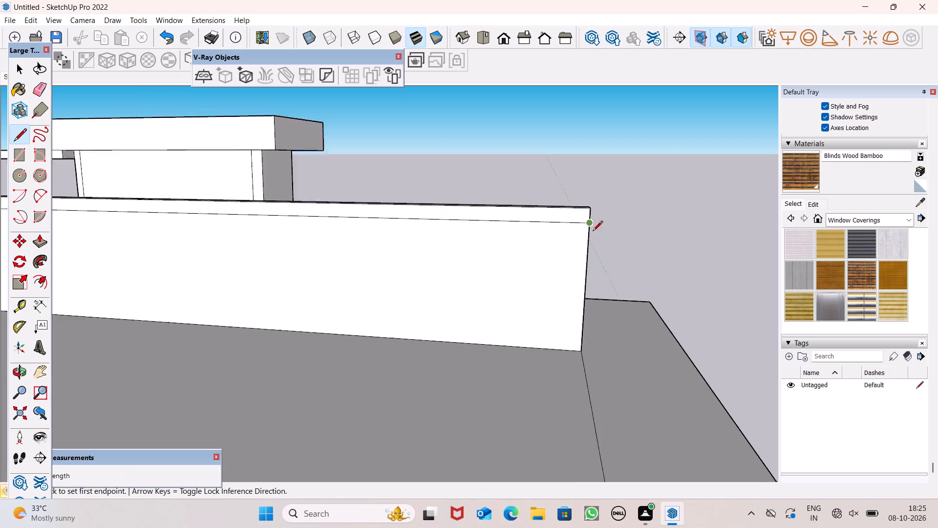
scroll(593, 232, "down", 2)
Draw a full-length line along the parapet's back face just above its base, joining the lower lines on both end faces.
middle_click_drag(627, 247, 604, 286)
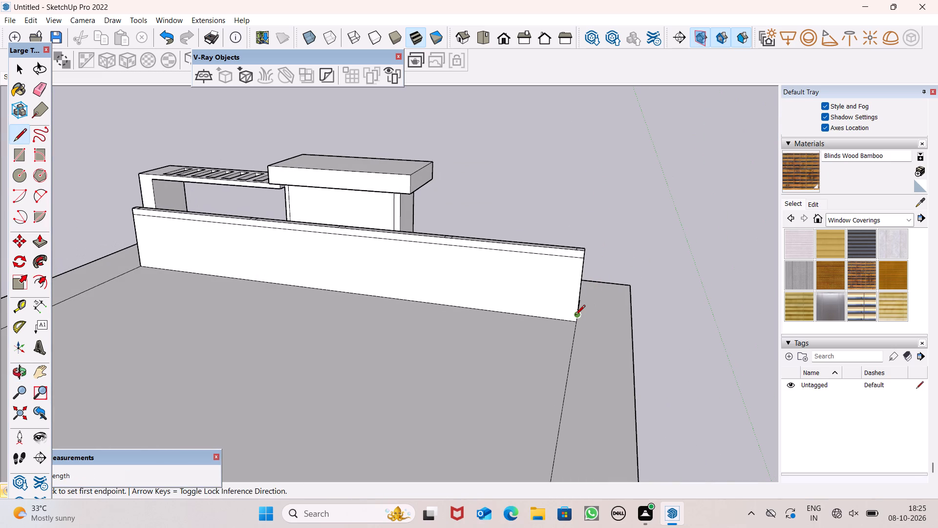
left_click(577, 314)
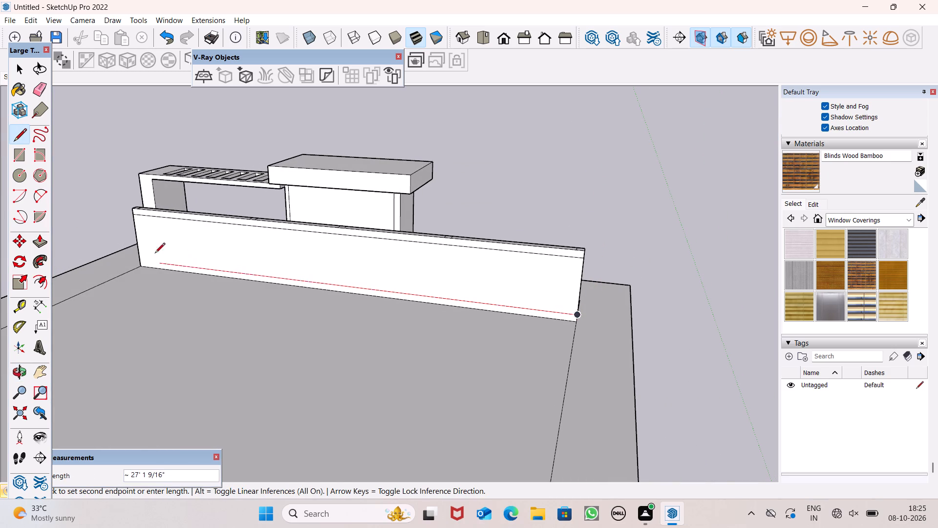
left_click(141, 258)
key("space")
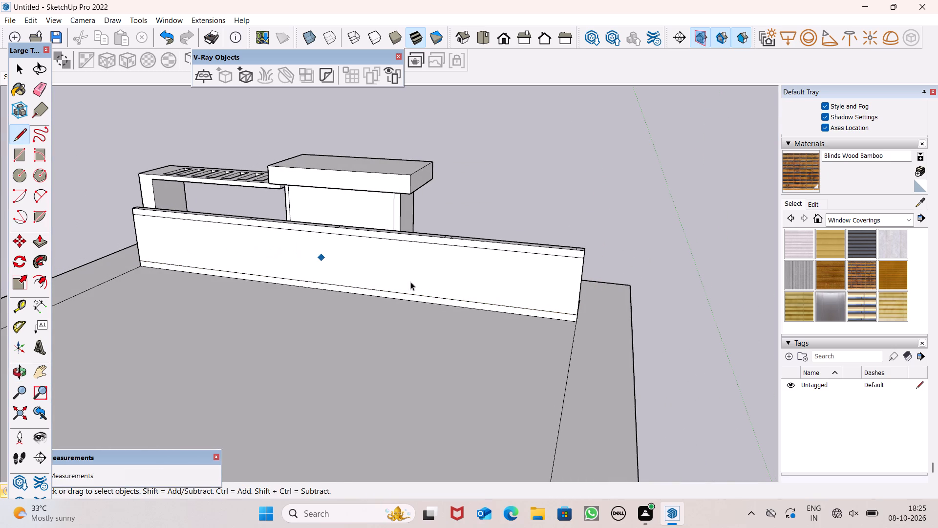
Draw a vertical line about 3' 7 1/4" long down the parapet's back face from the top frame line's pergola-side end to the lower line.
middle_click_drag(520, 303, 640, 288)
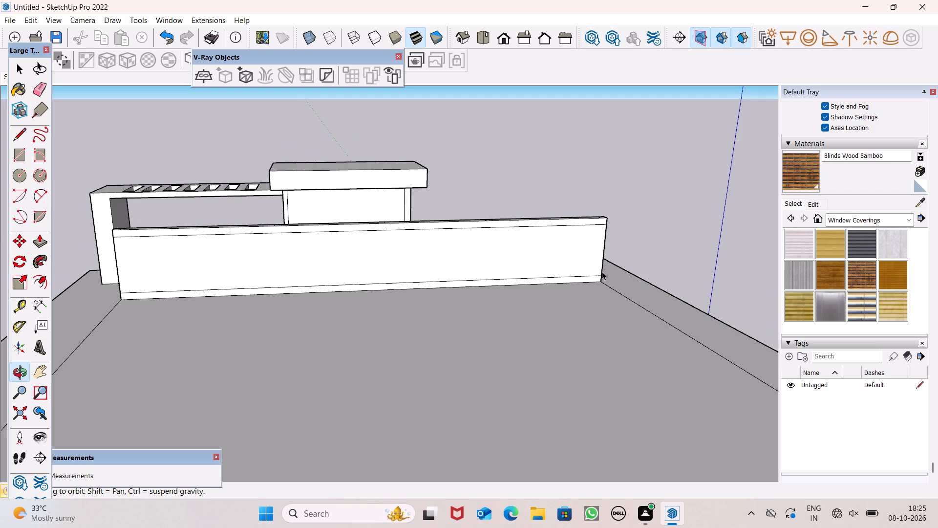
scroll(500, 247, "down", 5)
middle_click_drag(457, 263, 684, 269)
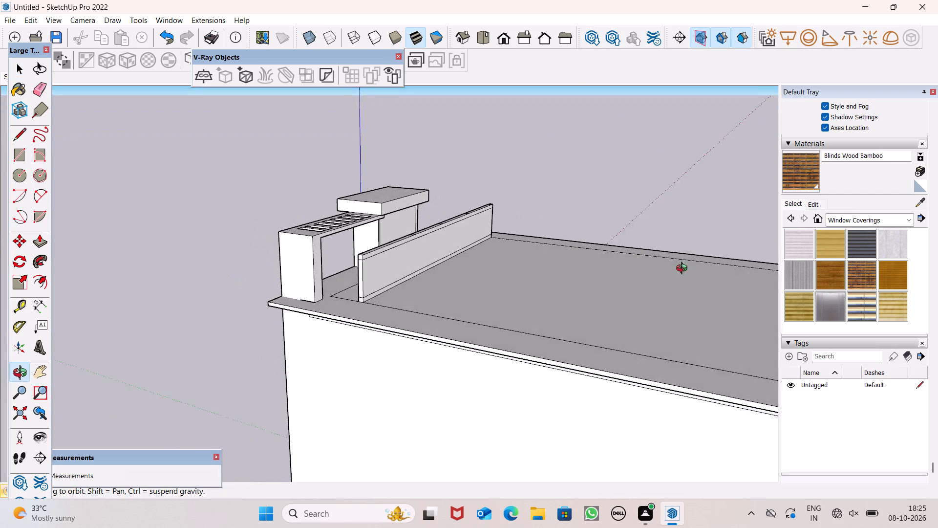
middle_click_drag(684, 269, 400, 510)
scroll(426, 422, "up", 1)
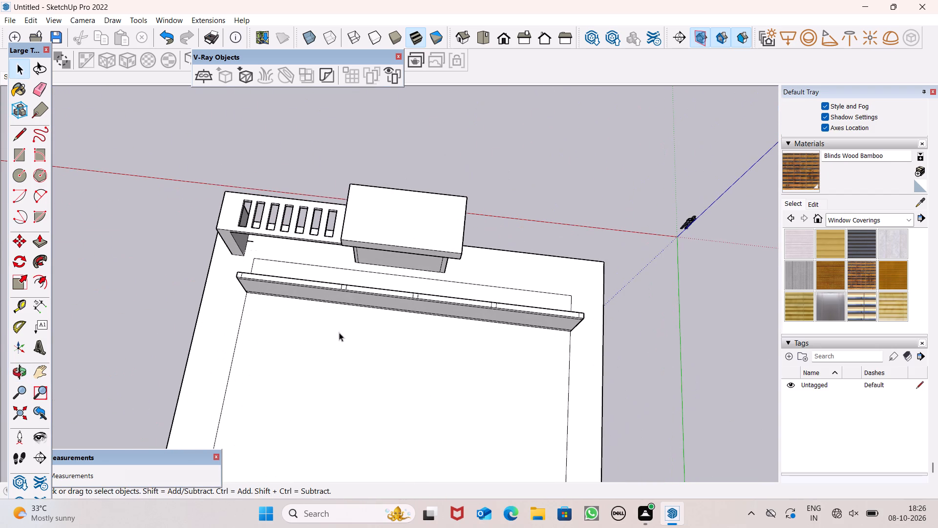
left_click(24, 133)
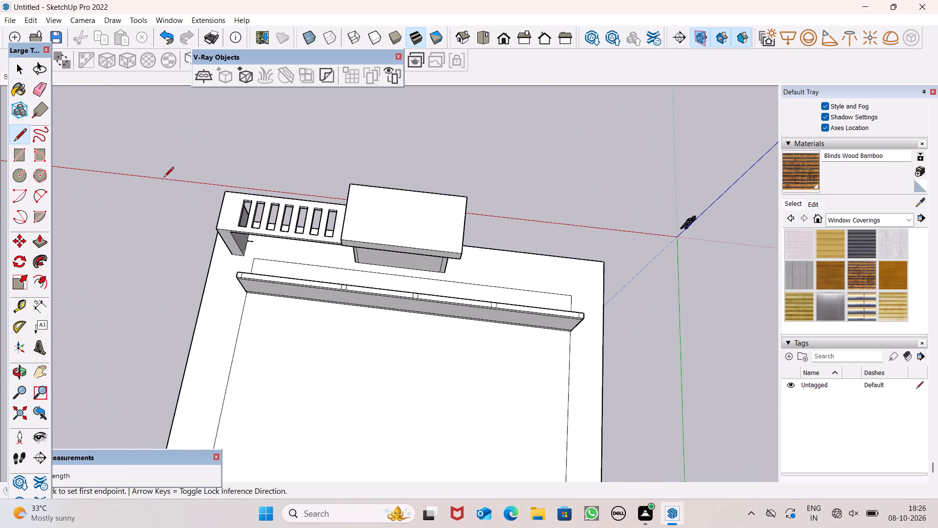
scroll(272, 264, "up", 4)
middle_click_drag(241, 297, 241, 212)
scroll(233, 243, "up", 3)
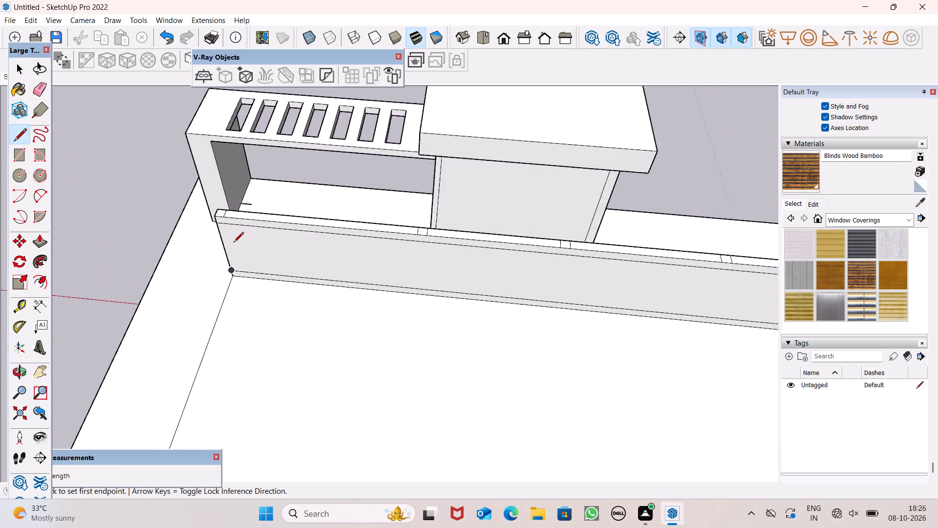
scroll(234, 243, "up", 9)
middle_click_drag(235, 224, 279, 178)
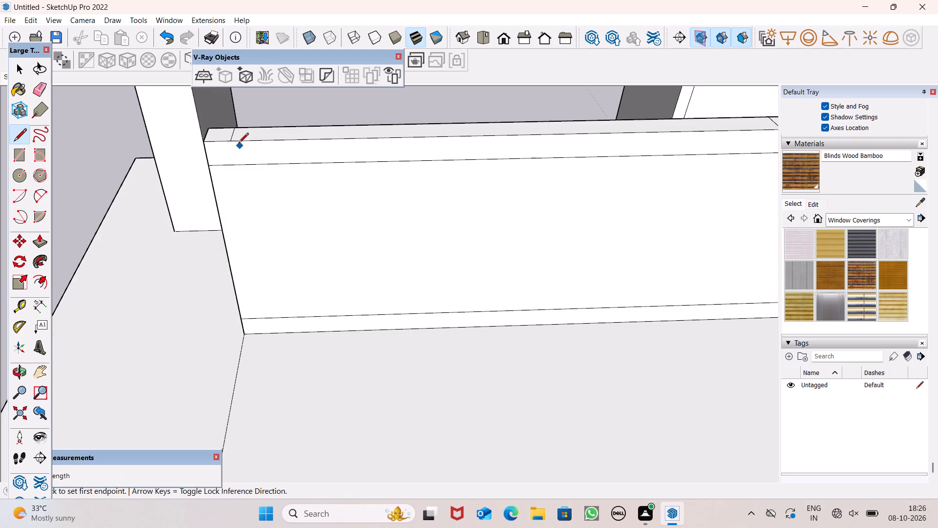
left_click(236, 140)
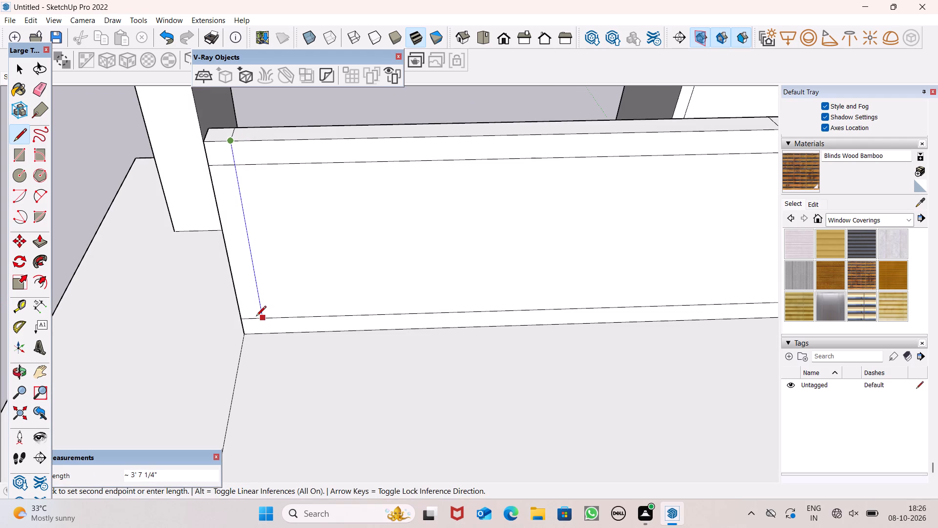
left_click(256, 317)
Continue the strip nearest the pergola down the parapet's back face with two vertical lines about 3' 7" long, ending on the lower line.
scroll(230, 248, "down", 7)
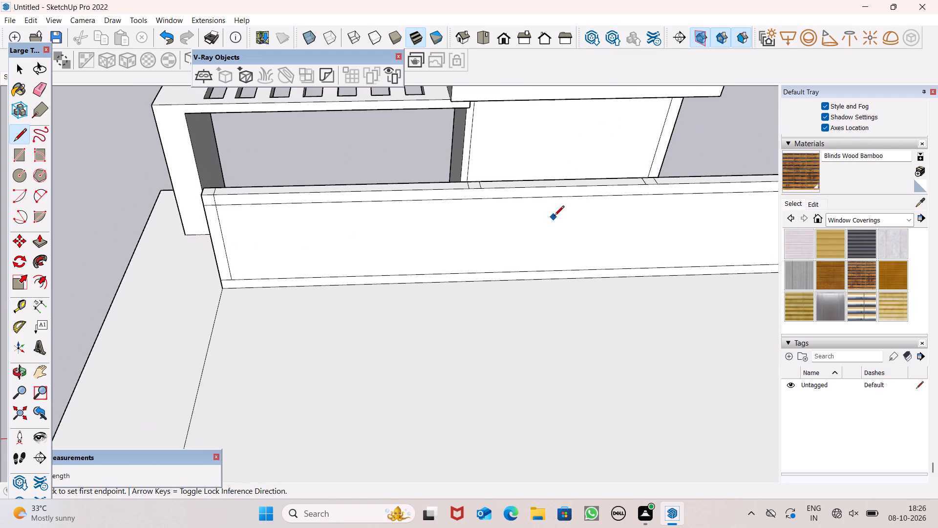
scroll(552, 201, "up", 3)
scroll(452, 197, "up", 3)
scroll(452, 197, "down", 1)
scroll(452, 197, "up", 1)
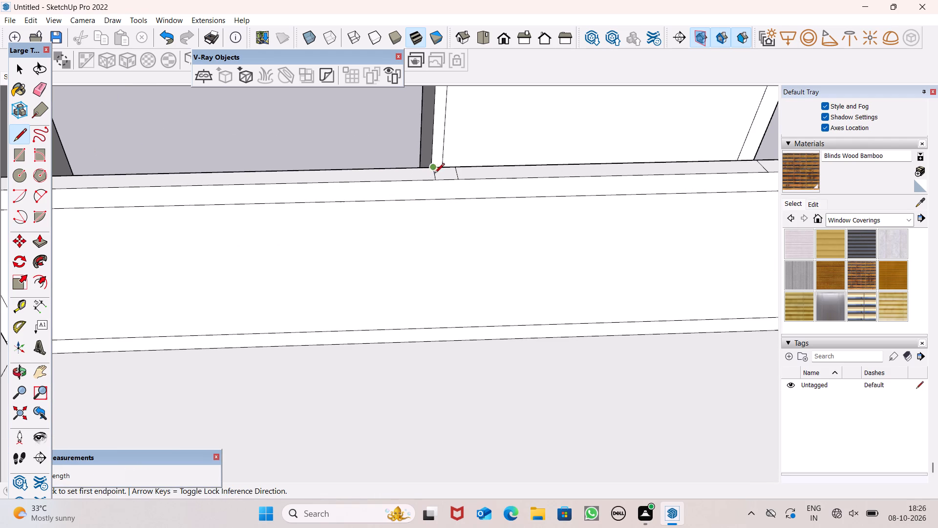
left_click(435, 177)
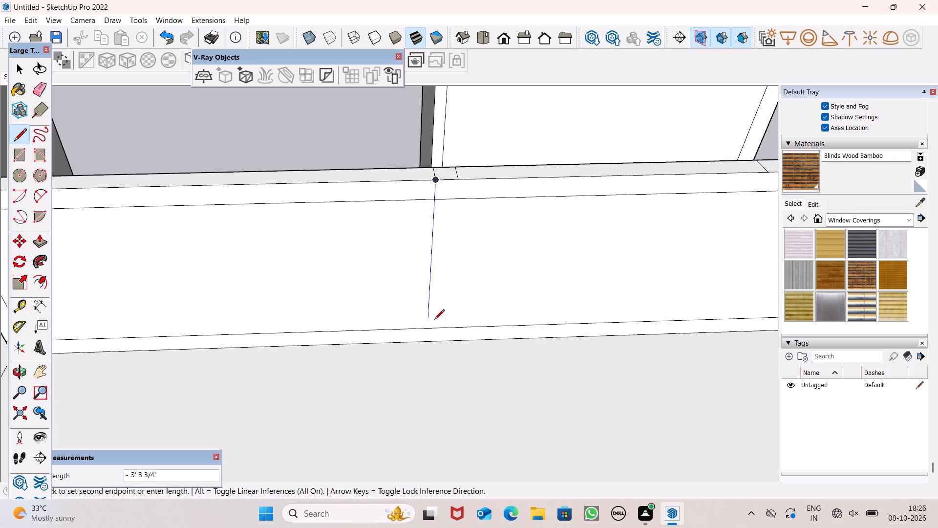
left_click(432, 326)
left_click(461, 179)
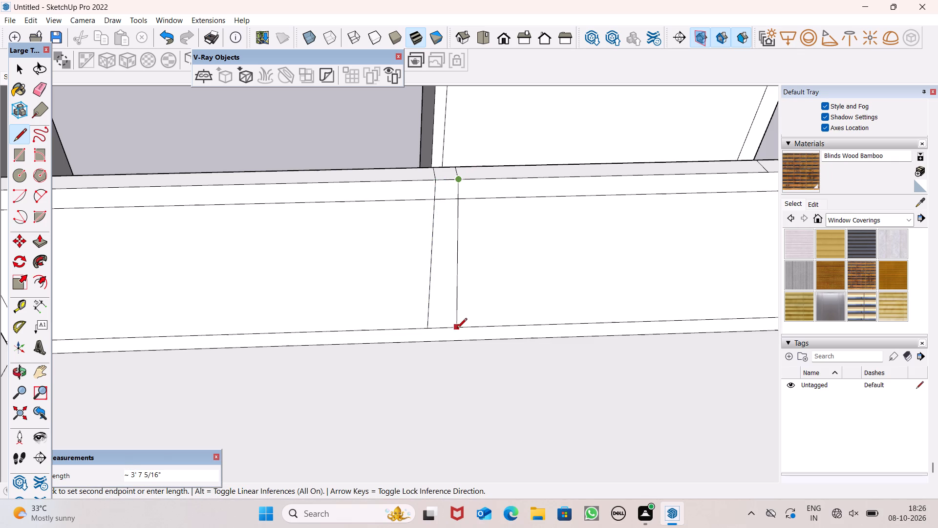
left_click(445, 325)
Continue the middle strip's two top lines down the parapet's back face as lines about 3' 7 1/4" long, ending on the lower line.
scroll(395, 184, "down", 6)
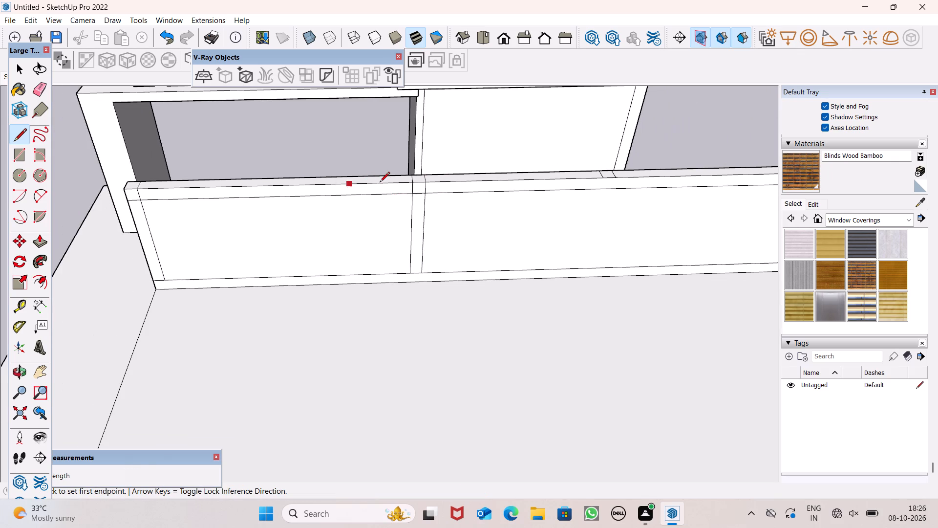
scroll(513, 208, "down", 7)
scroll(577, 193, "up", 6)
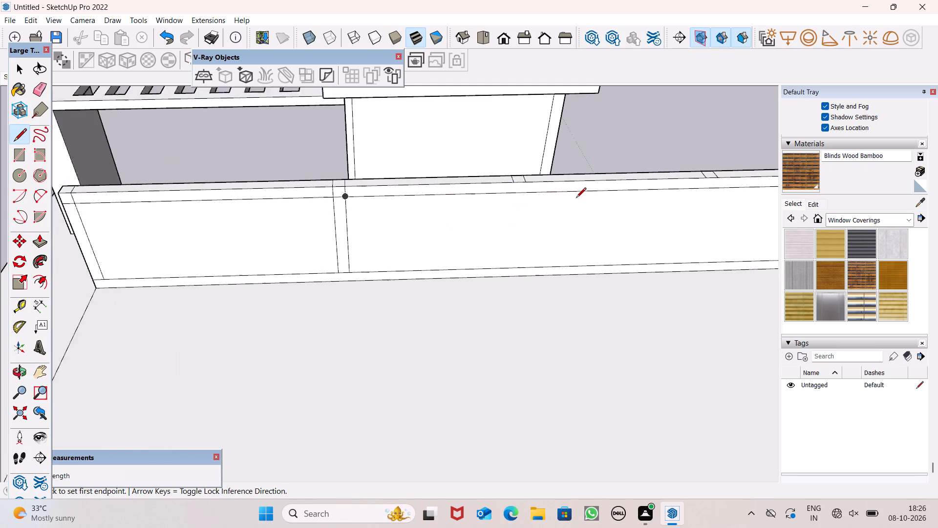
scroll(576, 198, "up", 6)
scroll(506, 177, "up", 3)
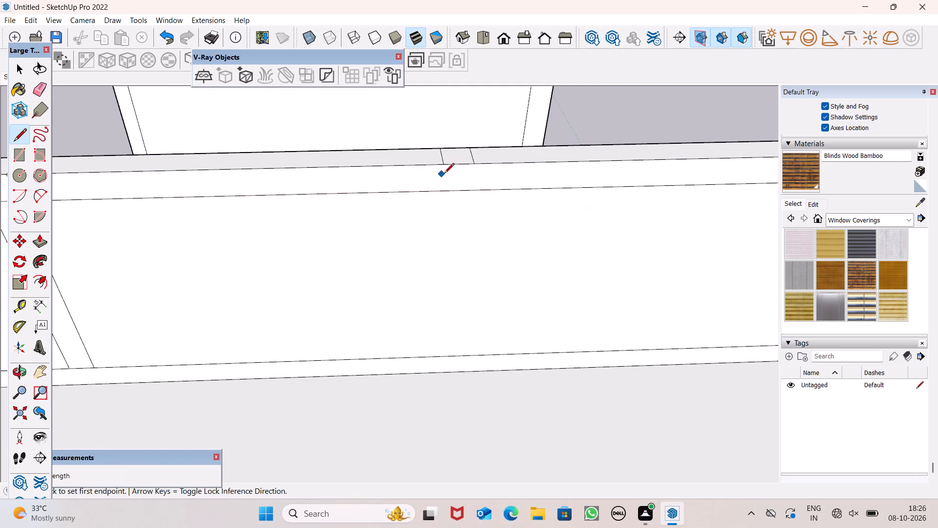
left_click(445, 165)
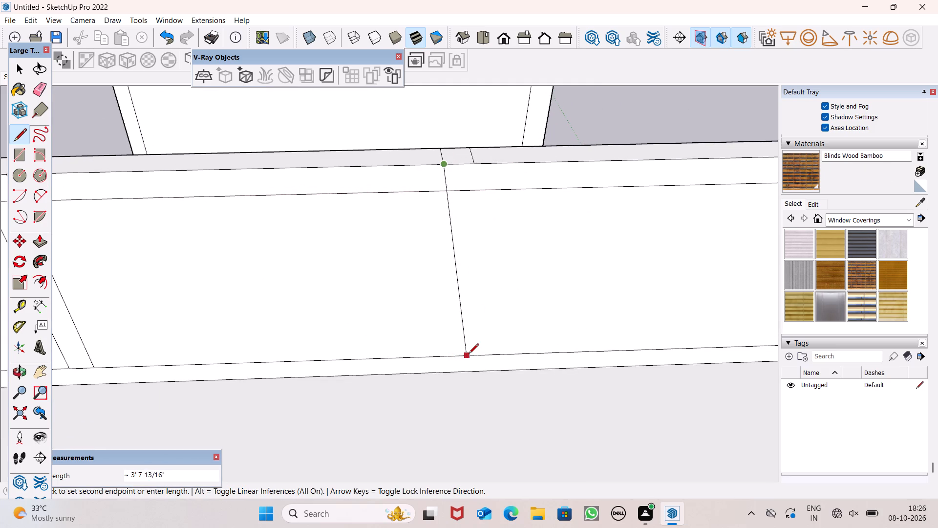
left_click(433, 357)
left_click(471, 161)
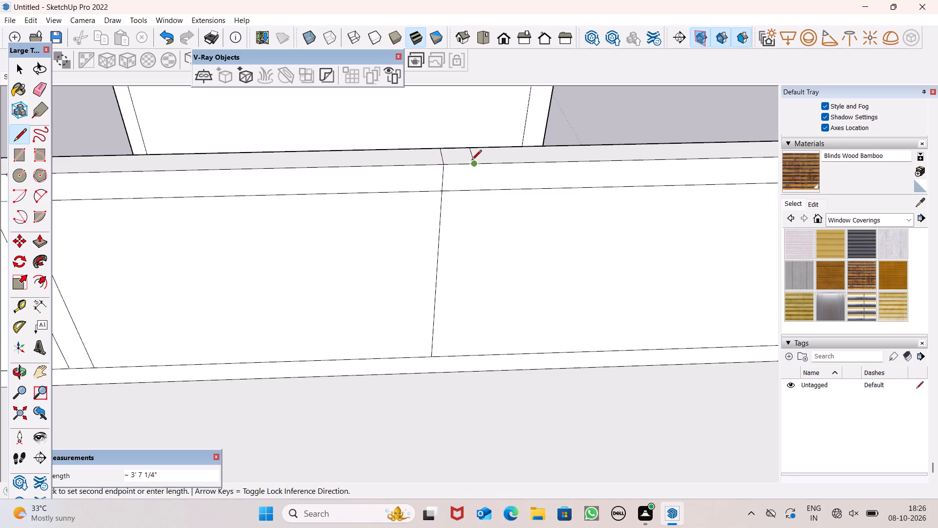
left_click(458, 357)
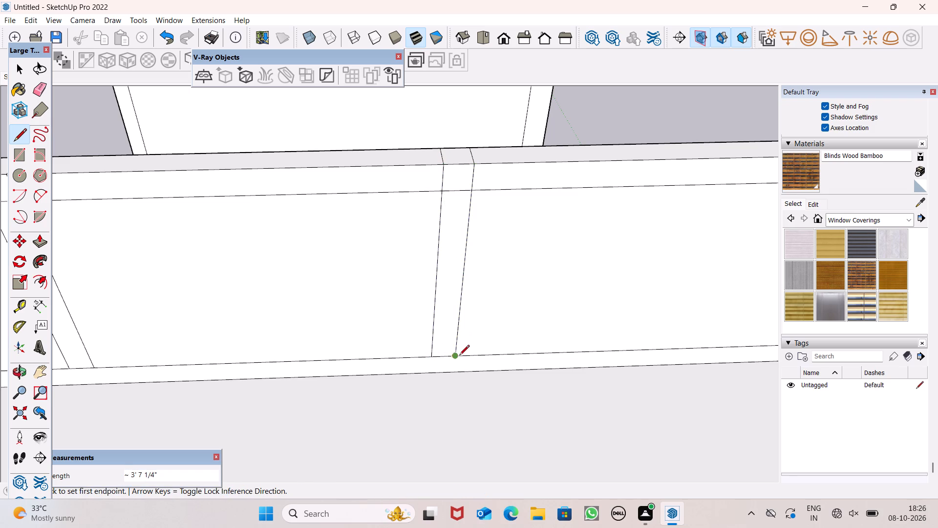
Continue the third strip from the pergola down the parapet's back face with two lines about 3' 7 1/4" long to the lower line.
scroll(434, 292, "down", 6)
scroll(344, 218, "down", 3)
scroll(333, 223, "up", 1)
scroll(333, 224, "down", 2)
scroll(718, 257, "up", 1)
scroll(718, 257, "down", 1)
scroll(718, 257, "up", 5)
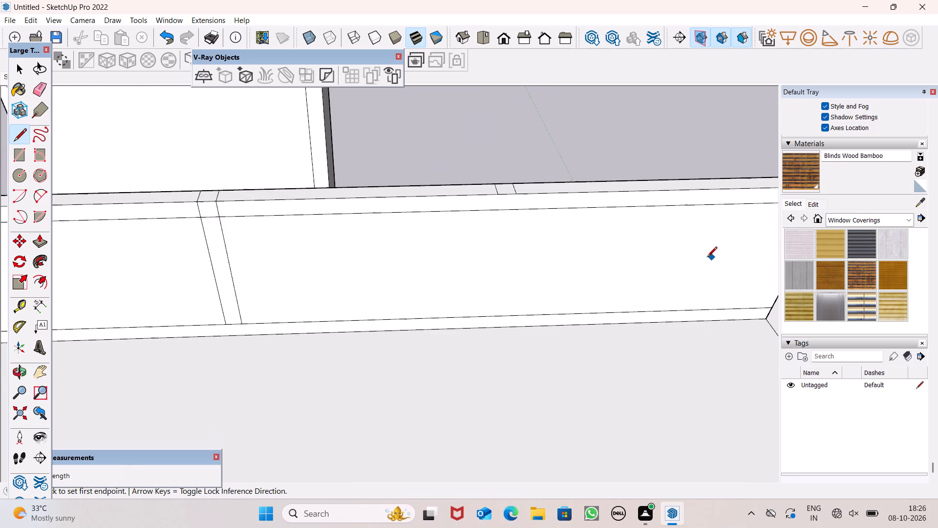
scroll(584, 217, "up", 2)
scroll(563, 213, "down", 1)
scroll(563, 213, "up", 1)
left_click(502, 183)
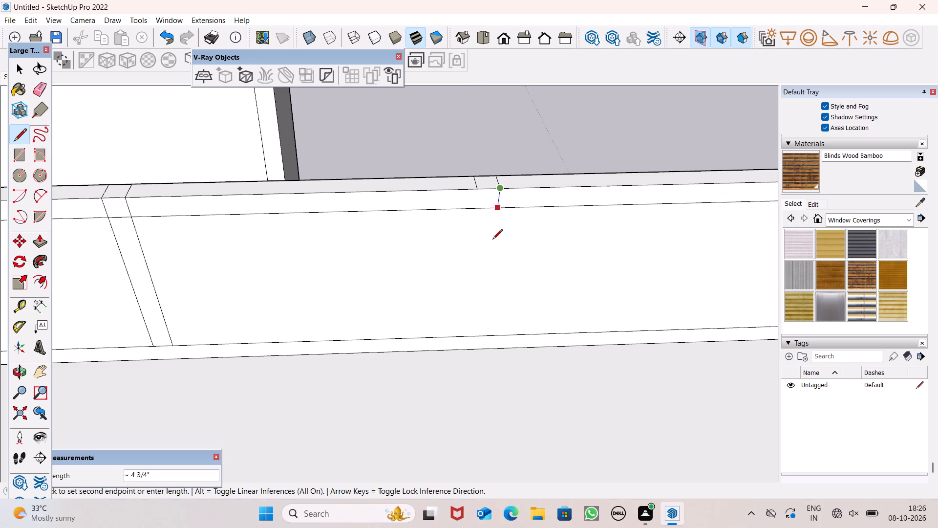
left_click(484, 333)
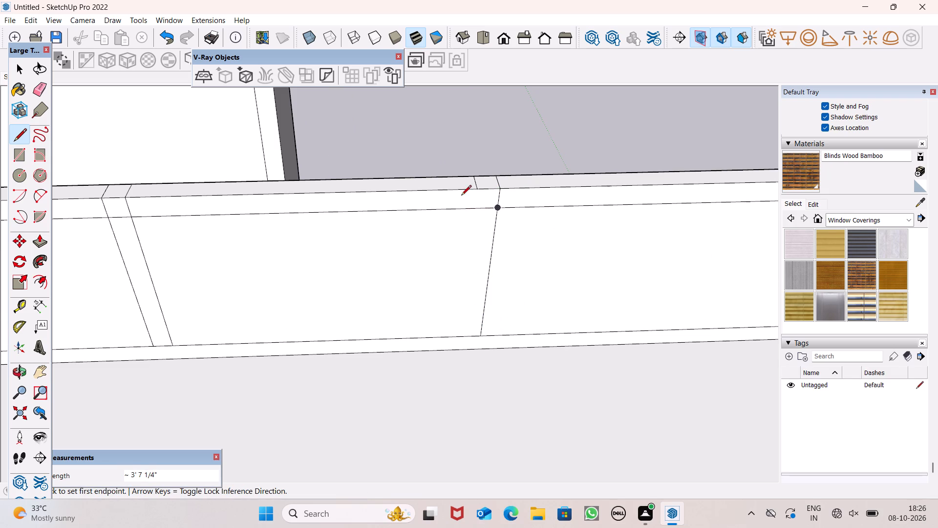
left_click(477, 192)
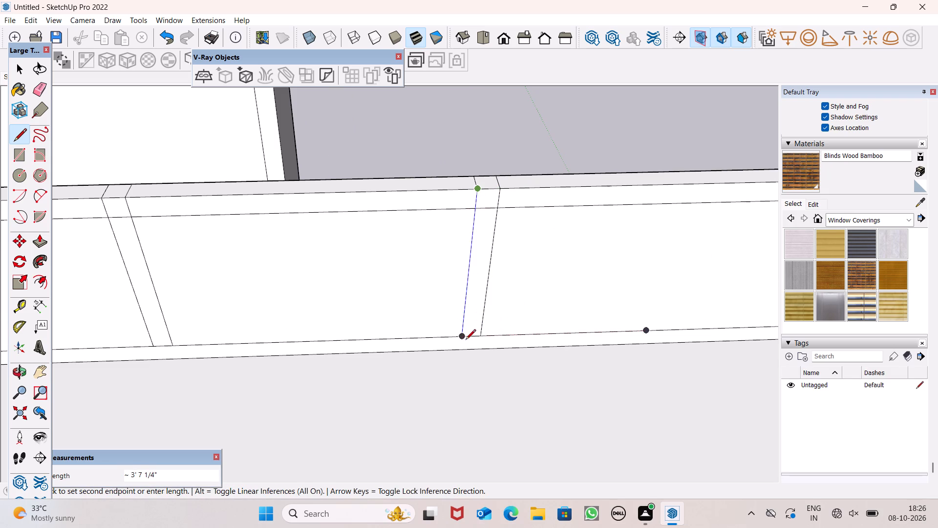
left_click(466, 340)
Draw the last vertical frame line down the back face at the parapet end away from the pergola, stopping at the lower line.
scroll(442, 226, "down", 11)
scroll(530, 190, "up", 7)
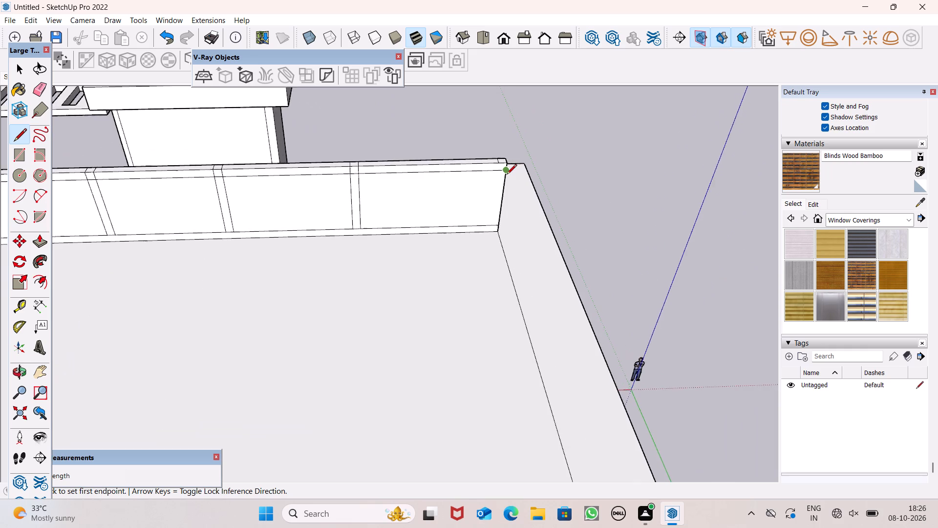
scroll(507, 175, "down", 1)
scroll(507, 175, "up", 6)
left_click(494, 154)
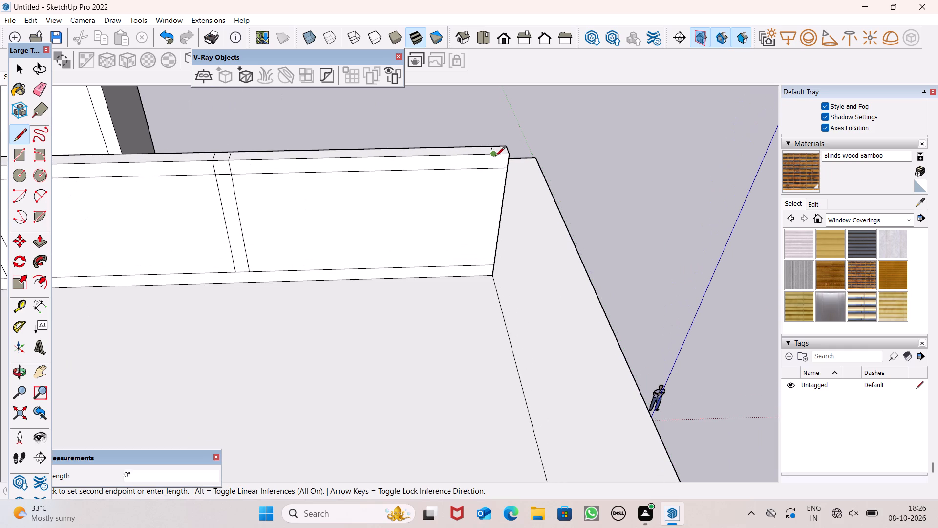
left_click(481, 266)
key("space")
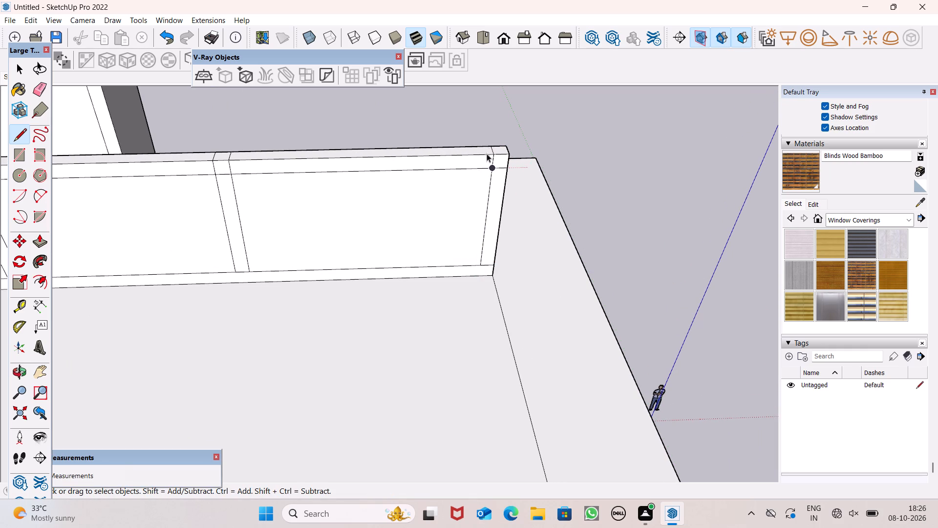
Paint the four framed panels on the parapet's back face with Translucent Glass Blue from the Glass and Mirrors materials.
scroll(488, 149, "down", 10)
middle_click_drag(563, 163, 608, 217)
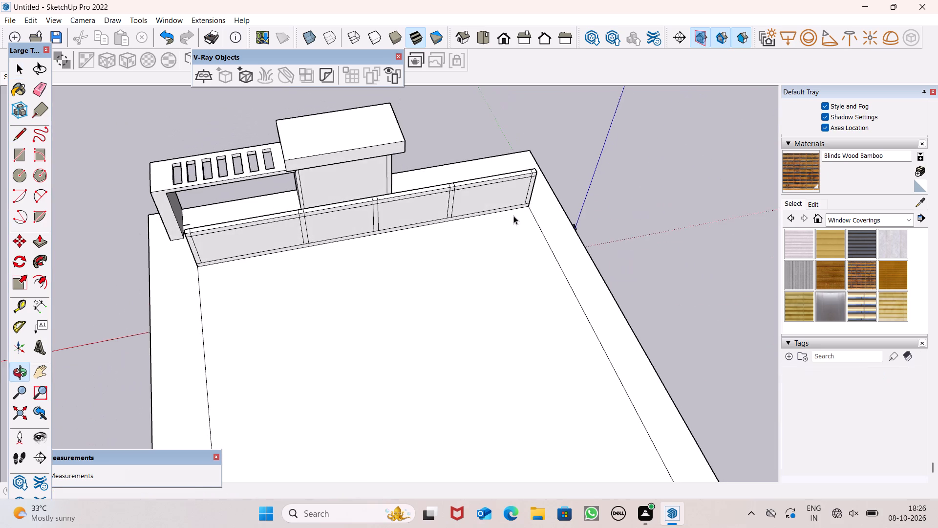
scroll(356, 220, "up", 1)
middle_click_drag(293, 228, 301, 169)
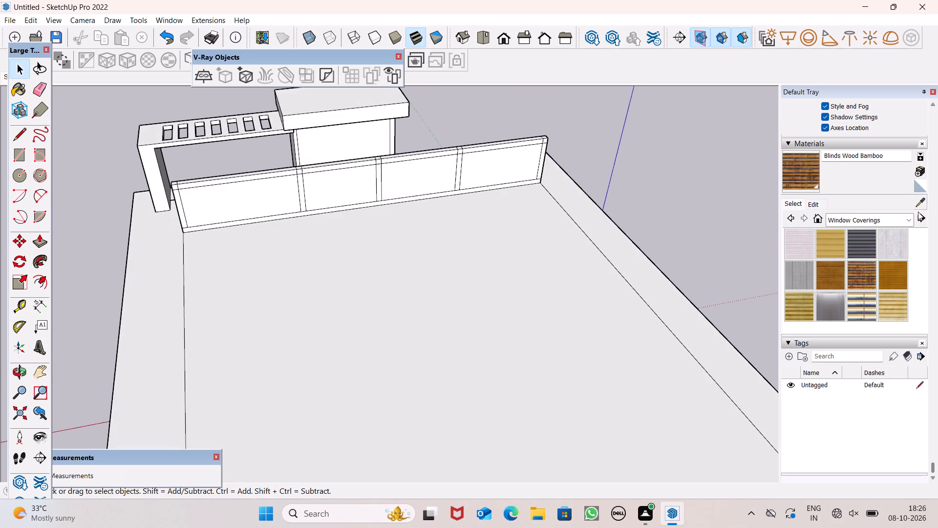
left_click(908, 220)
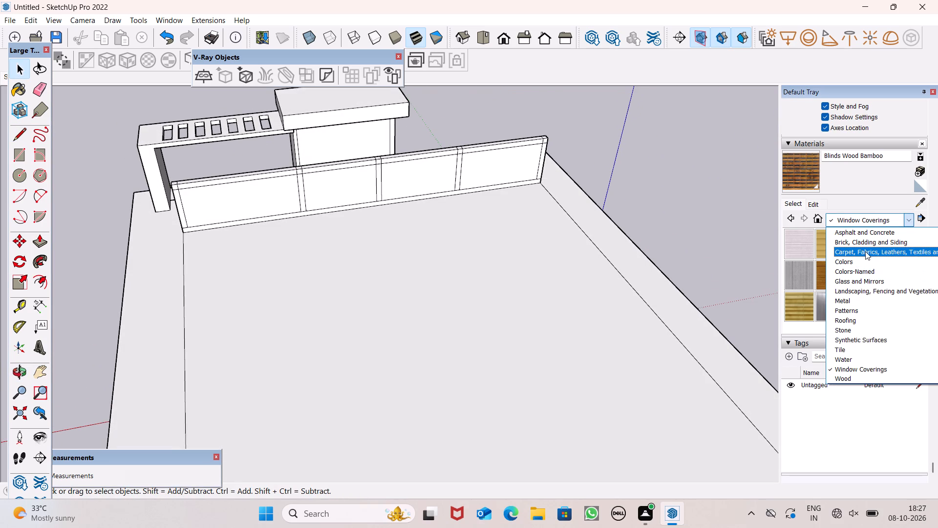
left_click(866, 281)
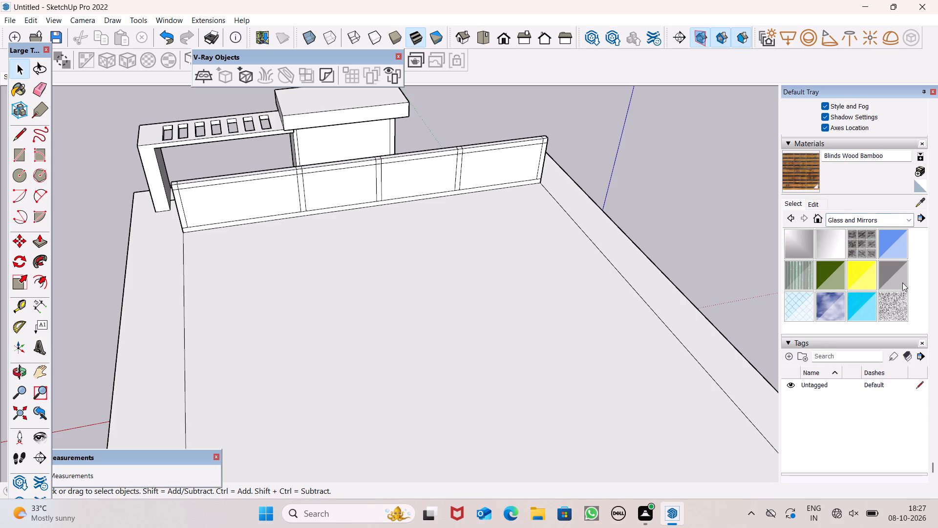
left_click(892, 243)
scroll(317, 143, "up", 3)
scroll(320, 151, "down", 1)
scroll(320, 154, "up", 1)
left_click(274, 208)
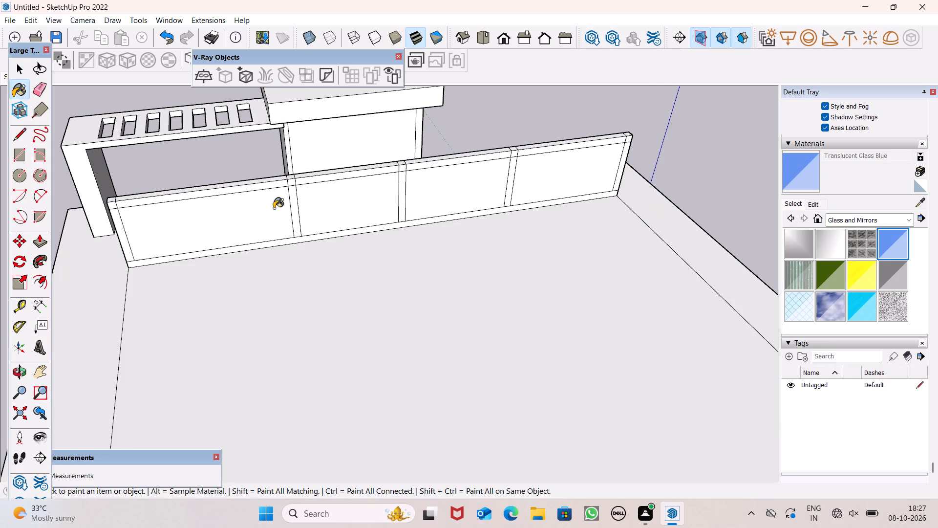
left_click_drag(334, 204, 341, 203)
left_click_drag(461, 194, 468, 193)
left_click(592, 181)
Paint the two pergola-side panels on the parapet's front face with Translucent Glass Blue.
scroll(405, 129, "down", 2)
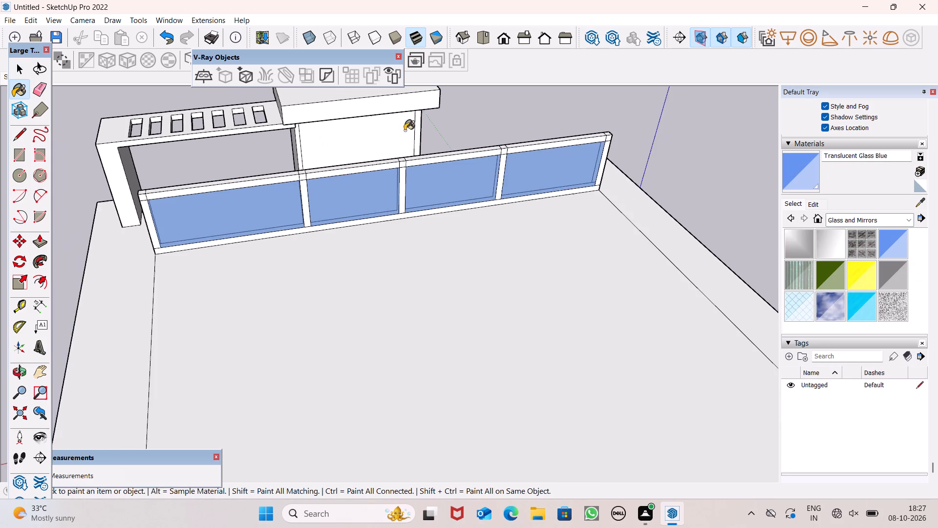
middle_click_drag(397, 162, 856, 159)
scroll(526, 218, "up", 2)
scroll(506, 222, "down", 1)
scroll(505, 223, "up", 5)
middle_click_drag(512, 220, 490, 244)
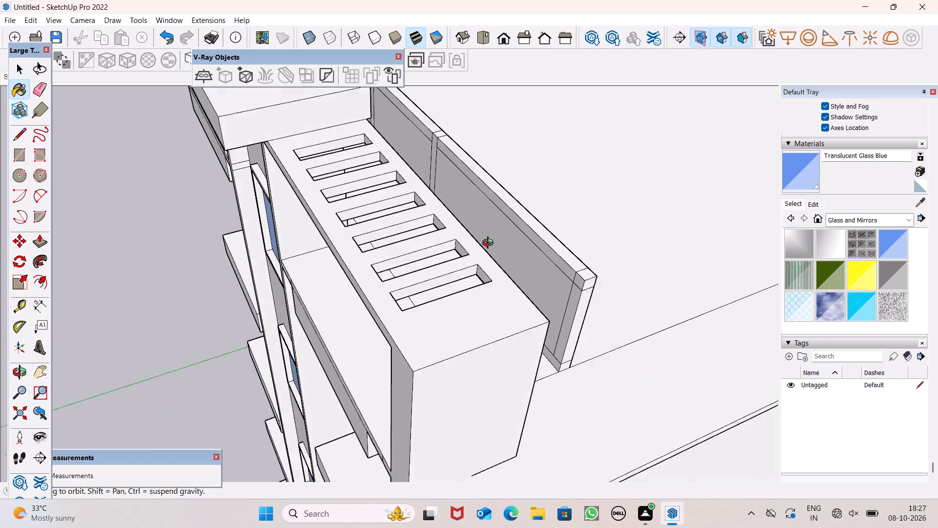
middle_click_drag(490, 244, 457, 225)
scroll(473, 219, "up", 5)
left_click(475, 218)
left_click(407, 129)
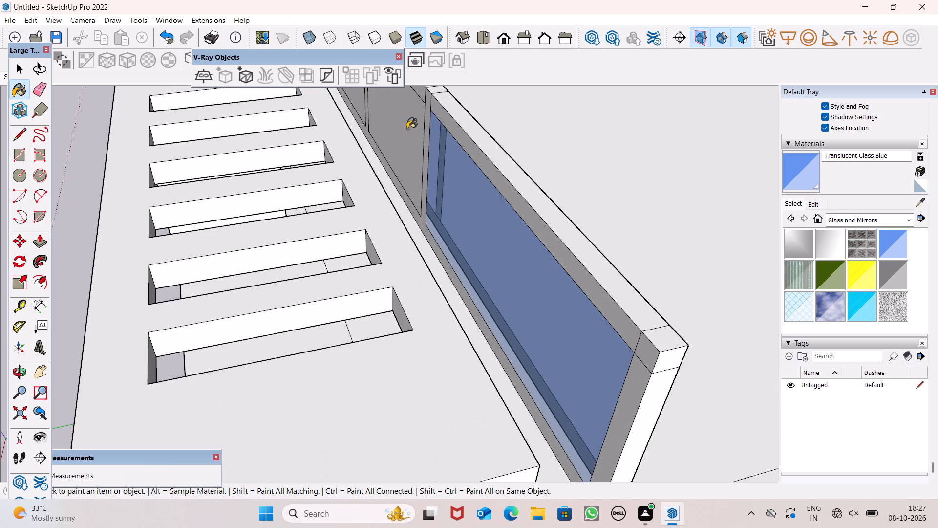
Paint the two panels on the parapet's front face away from the pergola with Translucent Glass Blue.
scroll(407, 130, "down", 3)
scroll(407, 138, "up", 1)
scroll(408, 139, "down", 2)
middle_click_drag(420, 155, 641, 149)
scroll(567, 132, "down", 3)
middle_click_drag(556, 141, 590, 149)
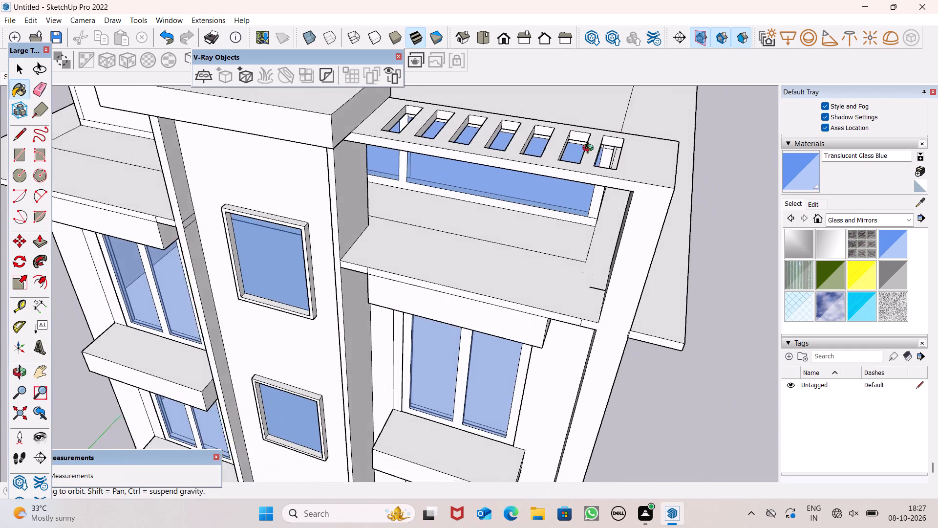
middle_click_drag(590, 149, 806, 129)
scroll(442, 84, "down", 4)
scroll(420, 158, "down", 5)
scroll(224, 195, "up", 4)
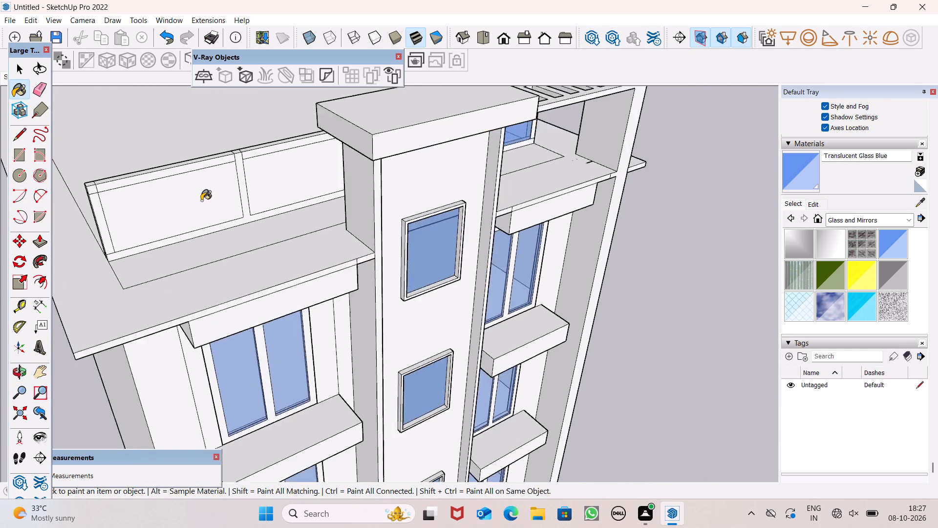
scroll(201, 200, "up", 3)
left_click(197, 198)
scroll(214, 160, "down", 6)
scroll(151, 189, "up", 6)
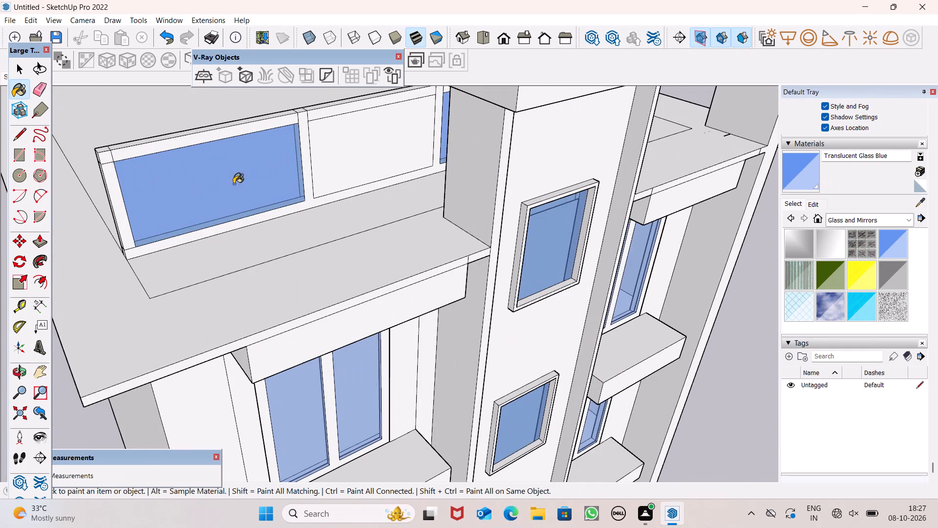
left_click(330, 170)
Erase the leftover frame lines at the upper corner of the parapet's pergola-side end, on the back face and top edge.
scroll(328, 170, "down", 2)
middle_click_drag(376, 175, 580, 189)
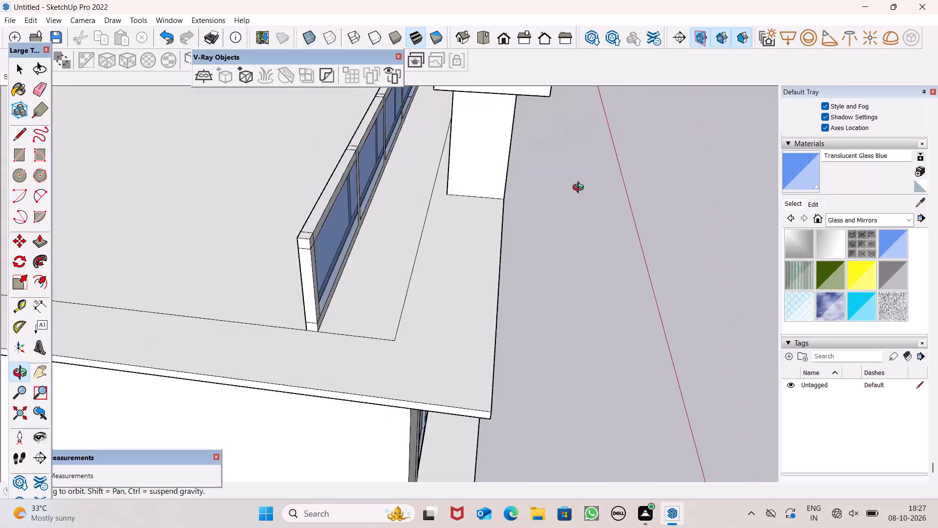
middle_click_drag(580, 189, 858, 155)
scroll(554, 151, "down", 7)
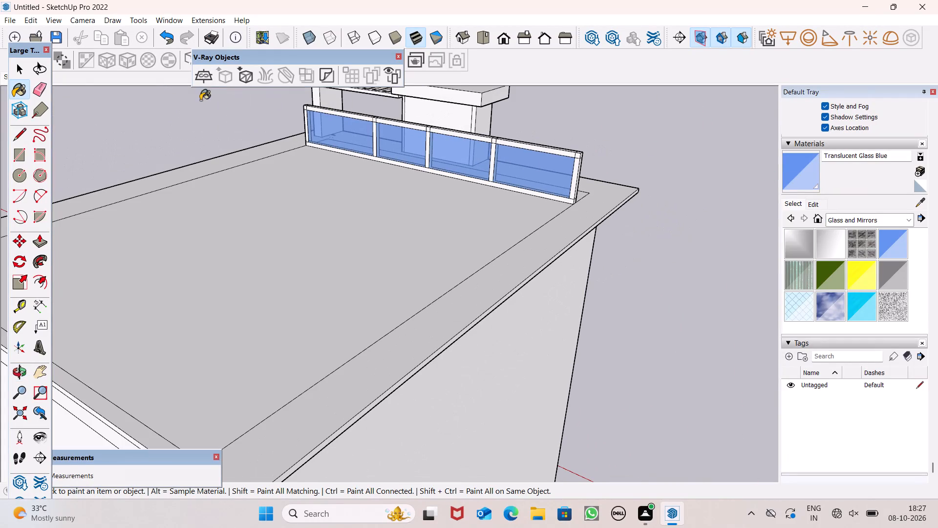
left_click(38, 88)
scroll(239, 102, "up", 7)
scroll(339, 103, "up", 4)
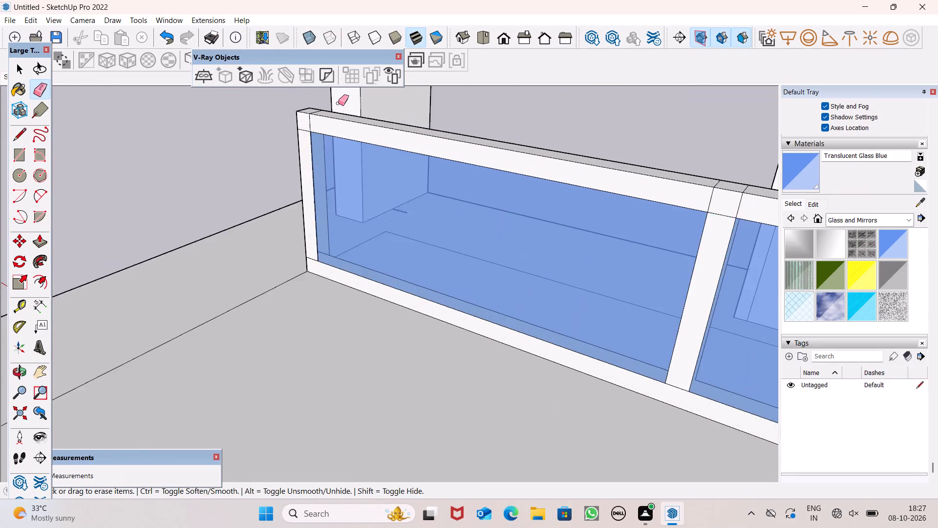
scroll(338, 103, "up", 4)
scroll(309, 110, "down", 1)
scroll(309, 110, "up", 7)
left_click_drag(300, 115, 307, 116)
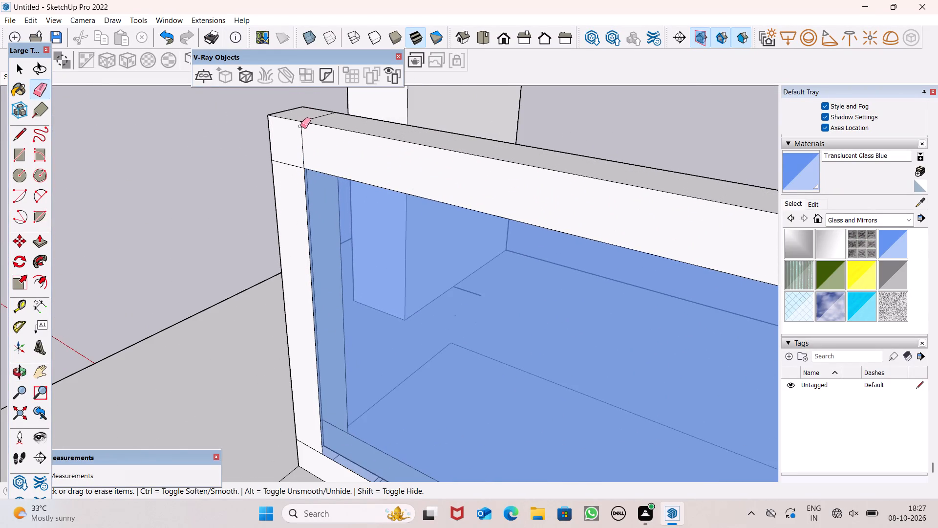
left_click(304, 128)
left_click_drag(305, 113, 320, 120)
left_click_drag(299, 136, 308, 138)
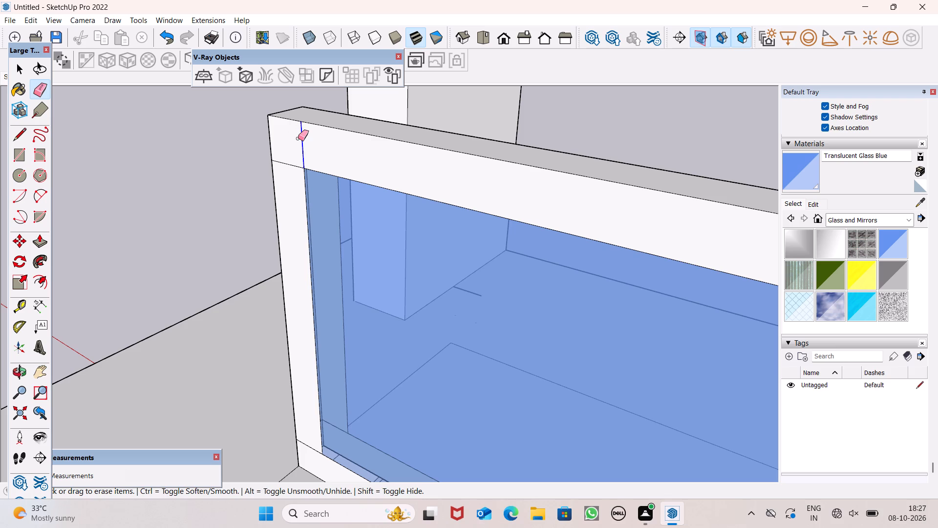
left_click_drag(298, 141, 291, 167)
Erase the leftover joint line at the lower corner of the back face's pergola-side end.
scroll(301, 137, "down", 5)
scroll(357, 124, "down", 1)
scroll(357, 124, "up", 1)
scroll(363, 121, "down", 1)
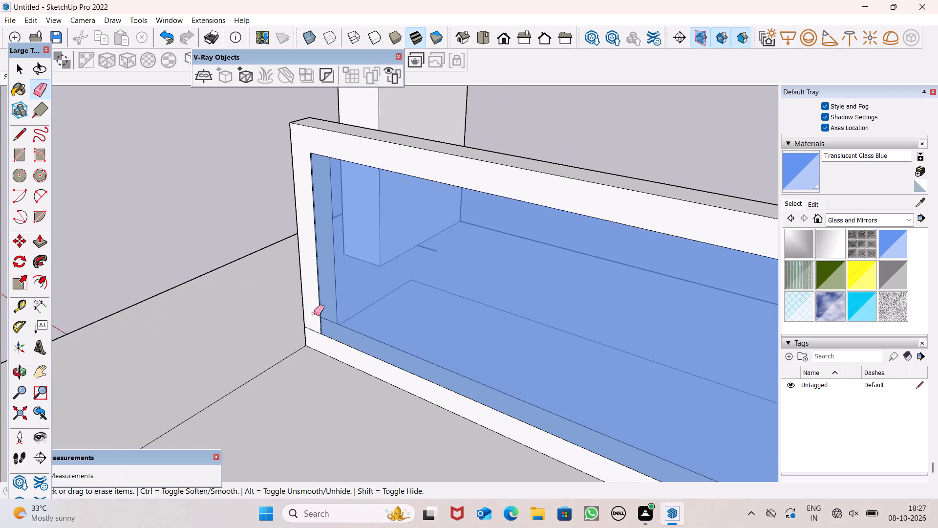
scroll(314, 358, "down", 1)
scroll(316, 367, "up", 10)
left_click_drag(310, 287, 292, 309)
Erase the two leftover lines crossing the top rail and top edge above the back face's middle post, keeping the outer edge.
scroll(290, 256, "down", 2)
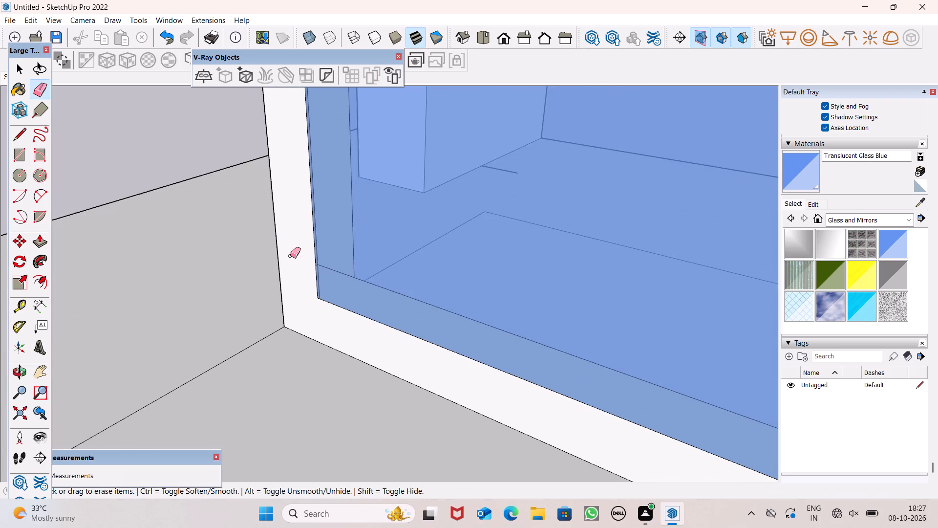
scroll(290, 256, "up", 1)
scroll(288, 182, "down", 9)
scroll(364, 88, "down", 2)
scroll(353, 119, "up", 1)
scroll(351, 126, "down", 1)
scroll(331, 201, "down", 4)
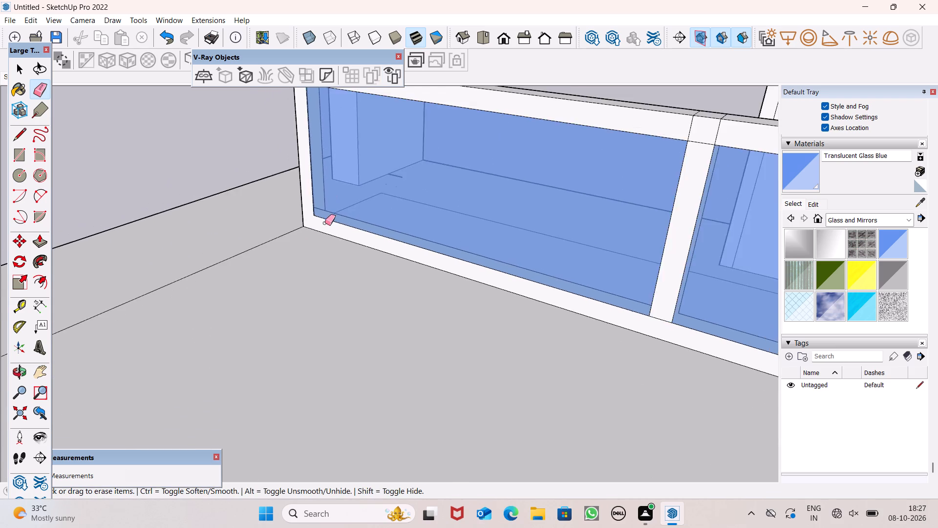
scroll(325, 223, "down", 9)
scroll(618, 240, "up", 7)
scroll(336, 218, "up", 6)
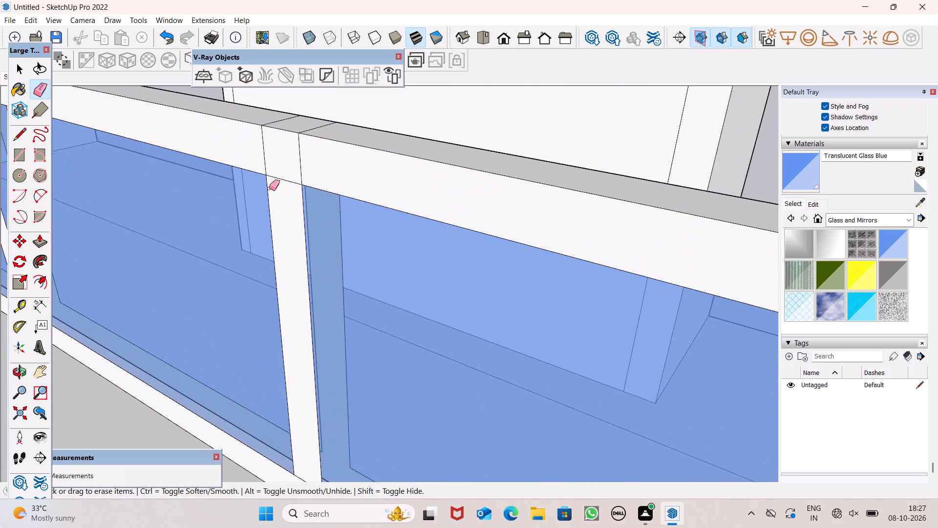
left_click_drag(255, 165, 294, 164)
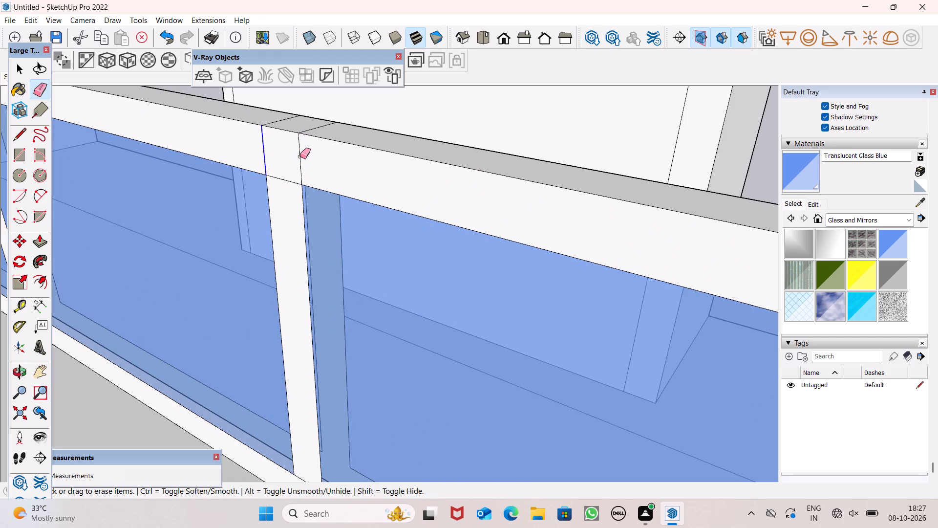
left_click_drag(300, 156, 287, 154)
left_click_drag(315, 123, 319, 132)
left_click_drag(279, 113, 286, 121)
key("ctrl+z")
left_click_drag(280, 113, 289, 120)
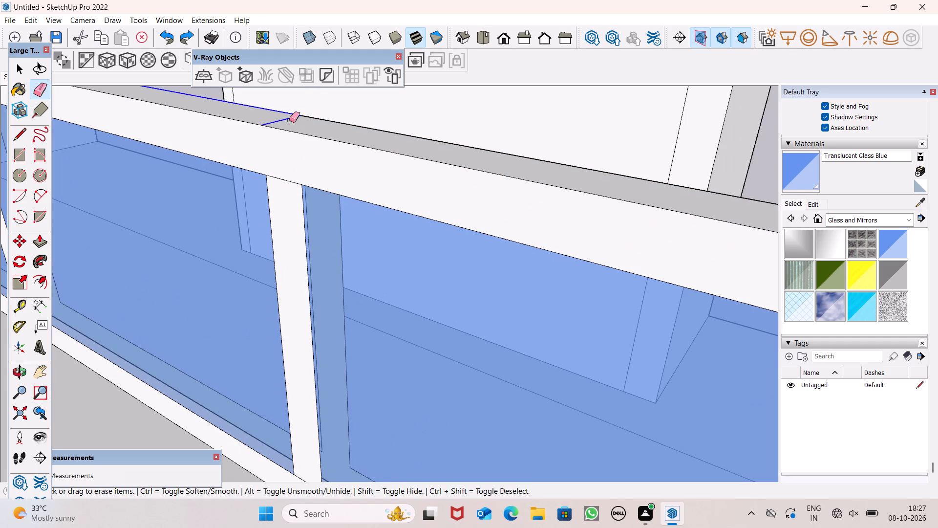
left_click_drag(289, 120, 290, 121)
key("ctrl+z")
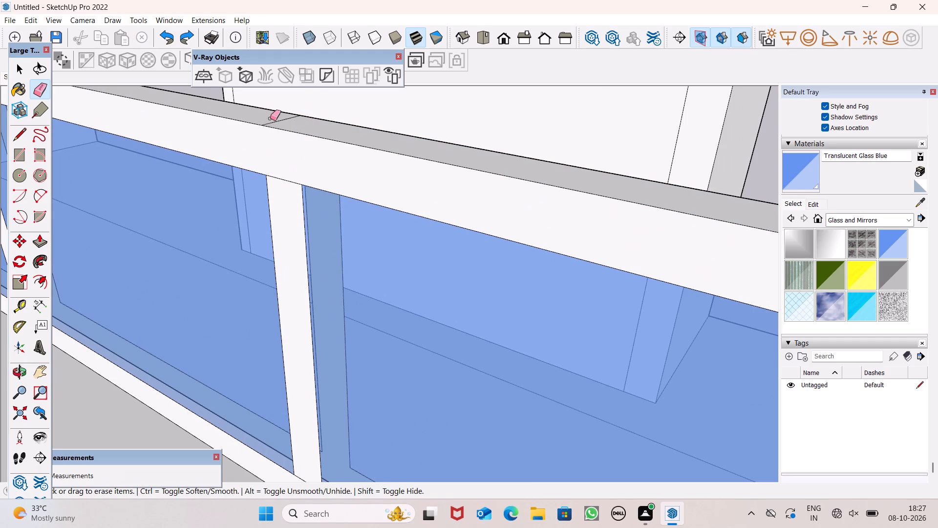
left_click_drag(274, 120, 278, 120)
Erase the joint lines where the back face's middle post meets the top and bottom rails.
scroll(292, 136, "down", 6)
scroll(340, 136, "up", 1)
scroll(354, 146, "down", 1)
scroll(378, 180, "down", 1)
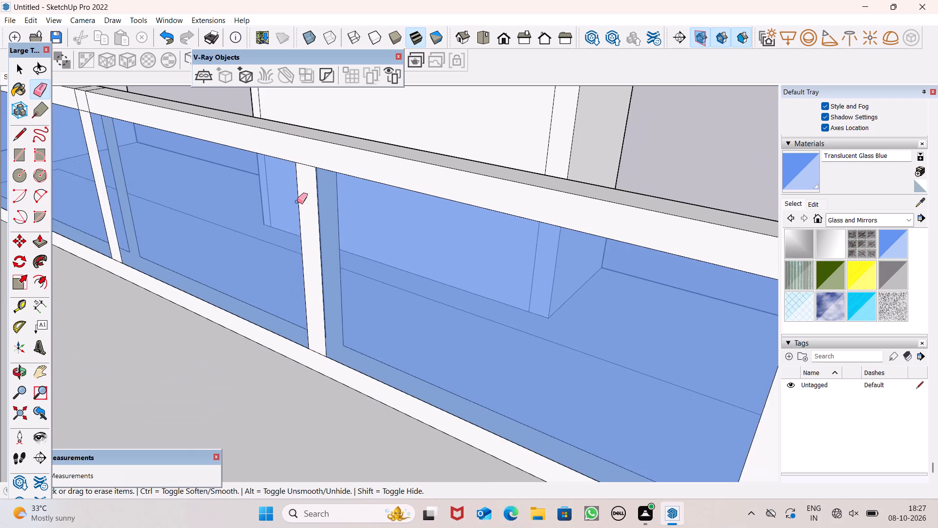
scroll(295, 199, "up", 1)
scroll(295, 199, "down", 1)
scroll(295, 199, "up", 5)
left_click_drag(316, 137, 317, 149)
scroll(372, 138, "down", 2)
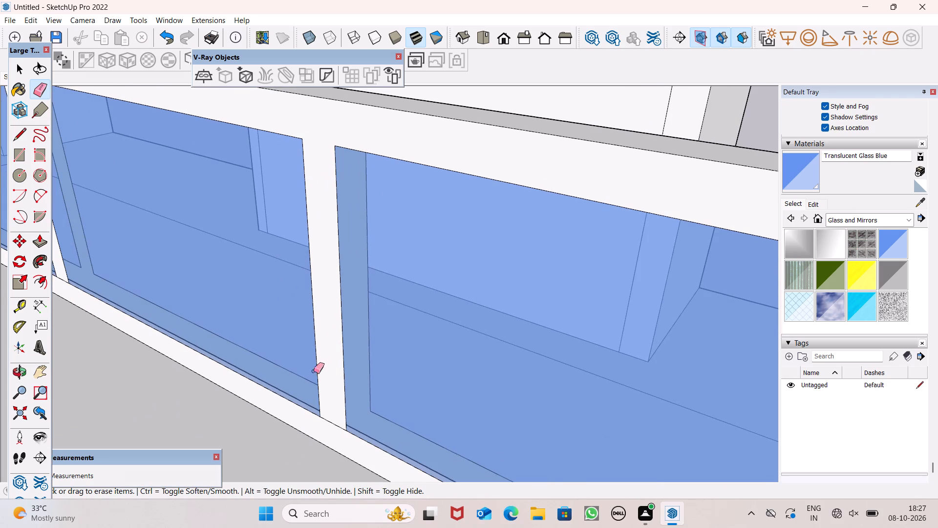
left_click(335, 402)
Erase the two leftover lines crossing the top rail and top edge above the back face's intermediate post nearest the pergola.
scroll(467, 332, "down", 3)
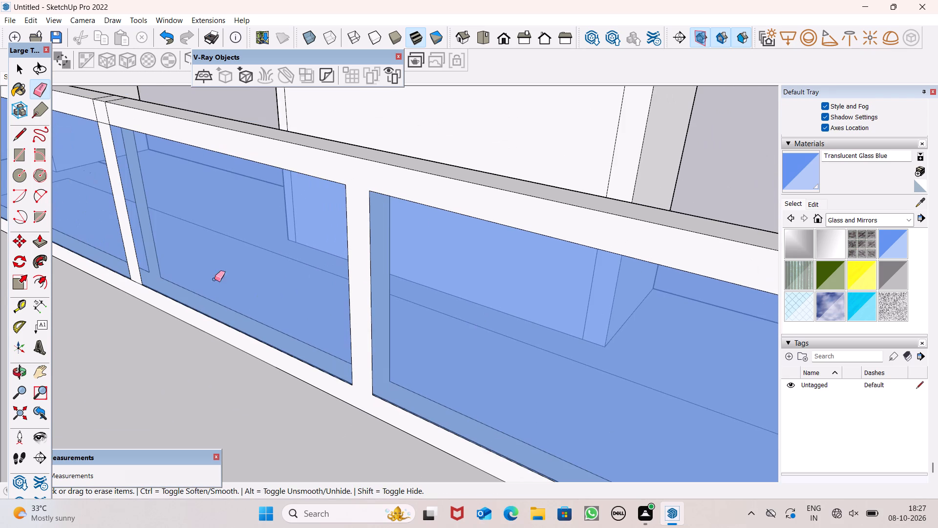
scroll(78, 80, "up", 6)
scroll(83, 100, "down", 1)
scroll(83, 100, "up", 8)
scroll(95, 90, "down", 1)
scroll(95, 90, "up", 11)
left_click_drag(135, 119, 243, 157)
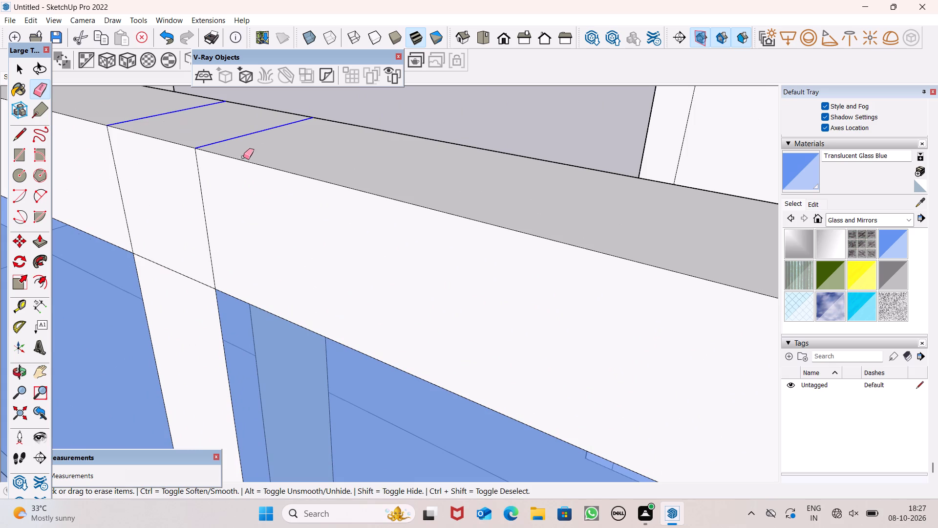
left_click_drag(243, 157, 240, 159)
key("ctrl+z")
left_click_drag(121, 168, 117, 171)
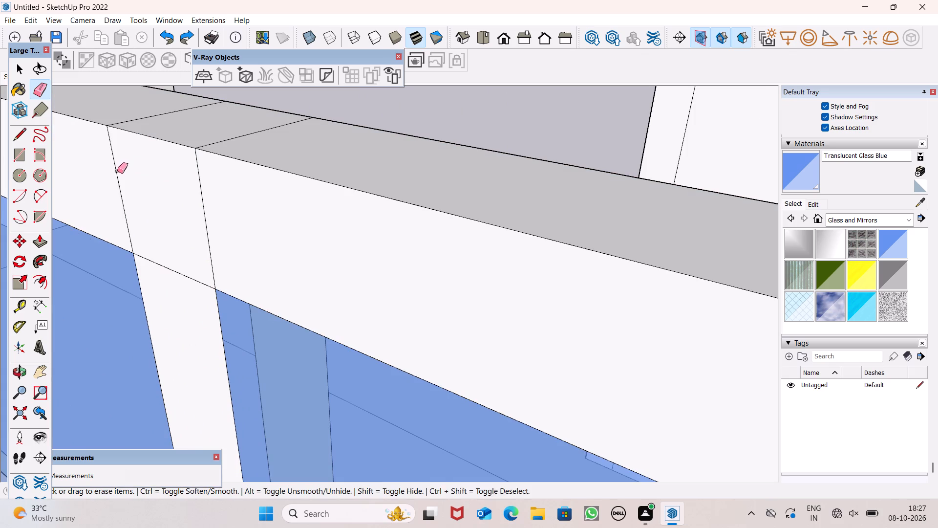
left_click_drag(117, 171, 117, 174)
left_click_drag(202, 199, 196, 197)
left_click_drag(209, 137, 231, 143)
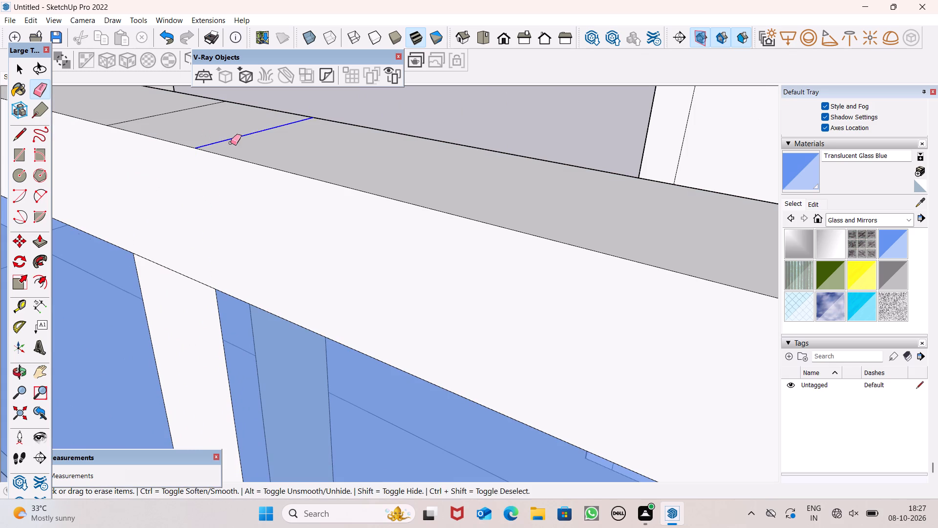
left_click_drag(231, 143, 232, 143)
left_click_drag(158, 108, 166, 117)
Erase the joint lines where the intermediate post nearest the pergola meets the back face's top and bottom rails.
scroll(257, 114, "down", 4)
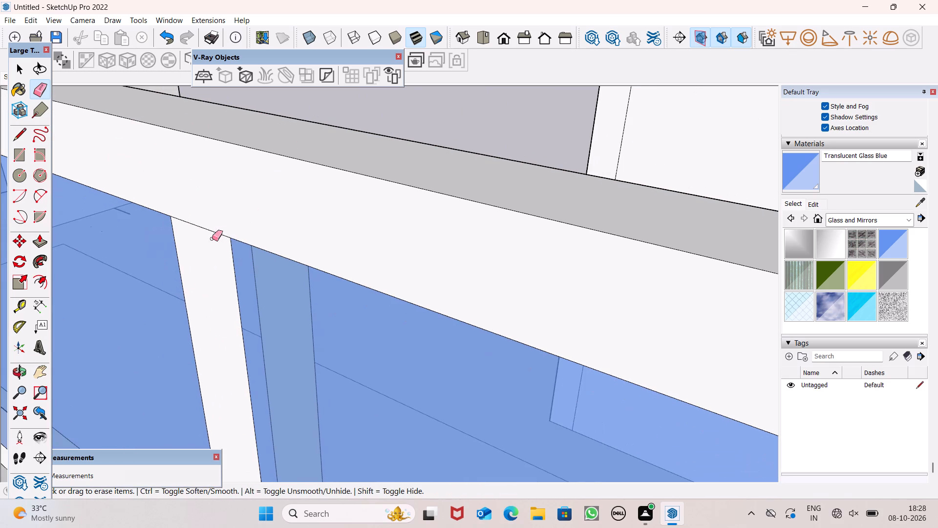
left_click_drag(204, 219, 205, 230)
scroll(334, 142, "down", 7)
scroll(383, 130, "down", 5)
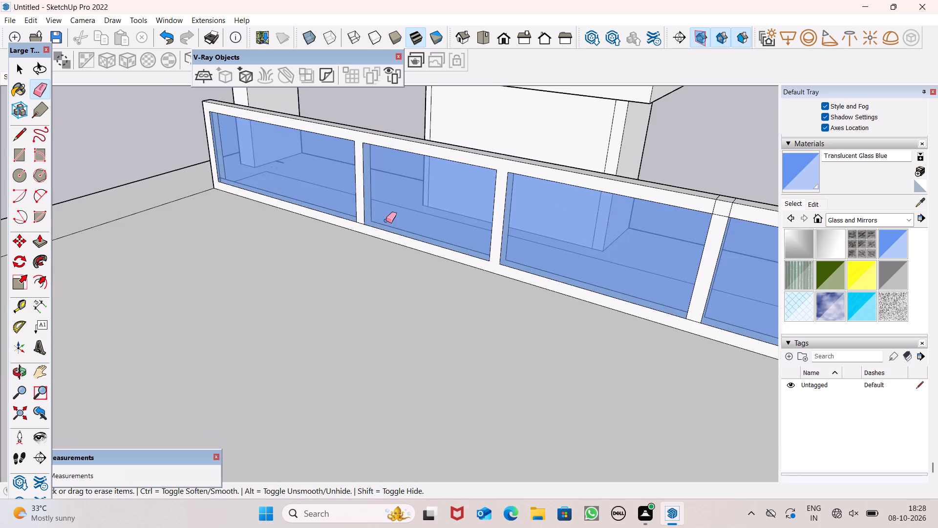
scroll(394, 254, "up", 13)
left_click_drag(329, 171, 331, 200)
Erase the leftover lines at the back face's intermediate post farthest from the pergola, across the top edge, top rail and bottom joint.
scroll(330, 160, "down", 4)
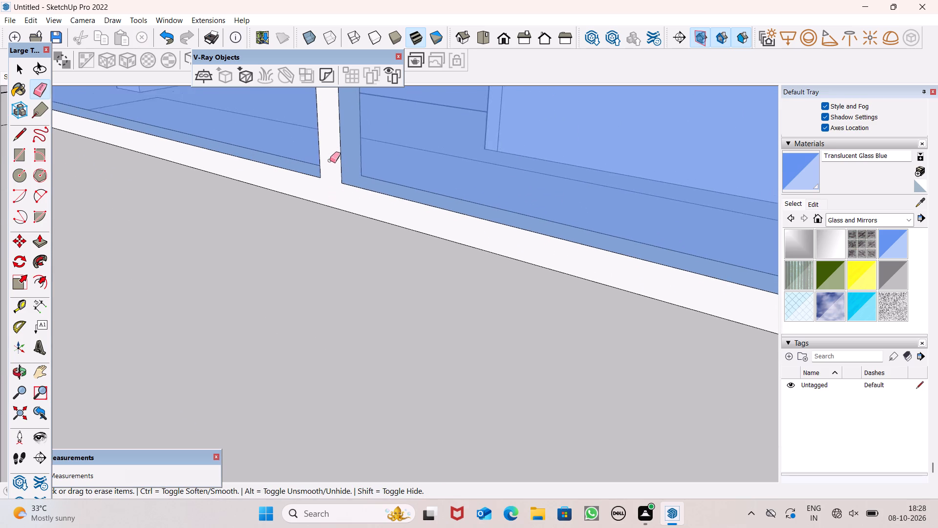
scroll(39, 192, "down", 4)
scroll(266, 195, "down", 12)
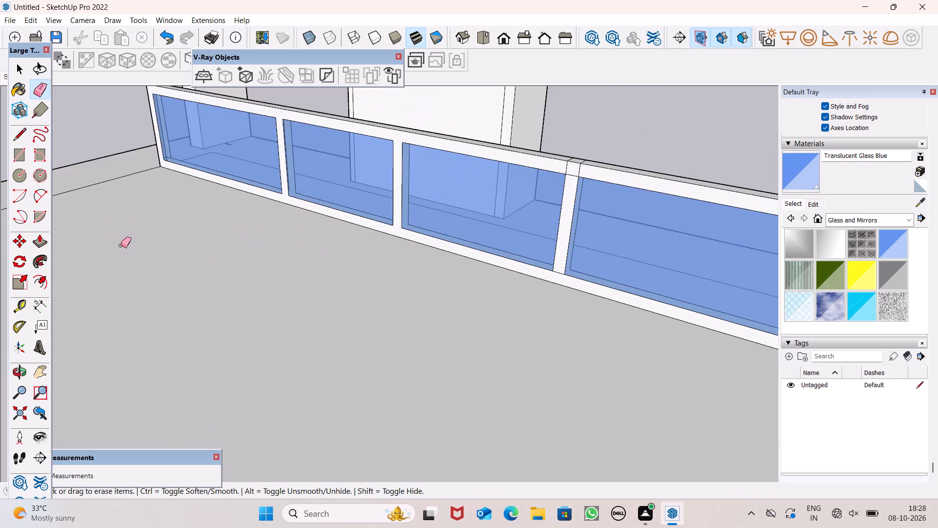
scroll(541, 250, "up", 6)
scroll(534, 130, "down", 1)
scroll(512, 82, "up", 5)
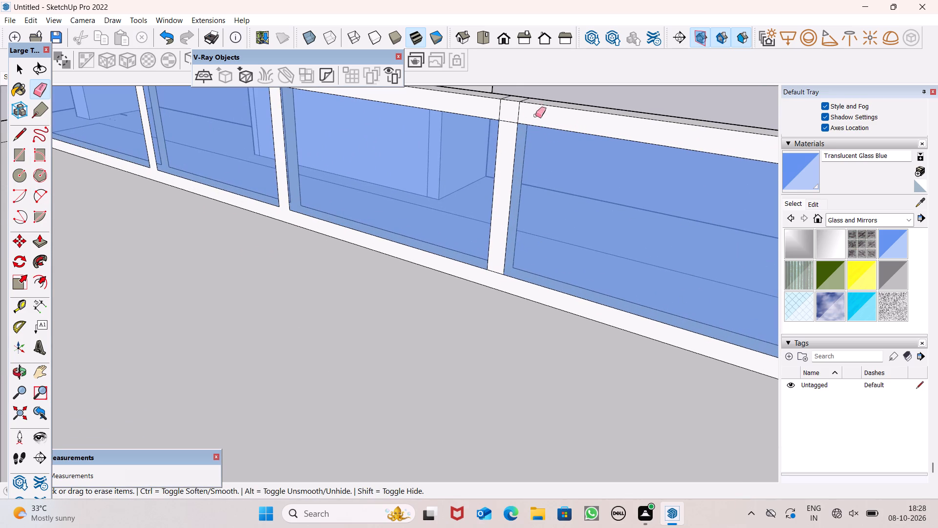
scroll(495, 90, "down", 1)
scroll(493, 89, "up", 12)
left_click_drag(507, 199, 507, 219)
left_click_drag(479, 178, 457, 152)
left_click_drag(483, 93, 513, 105)
left_click_drag(567, 115, 581, 120)
key("ctrl+z")
left_click_drag(574, 106, 576, 110)
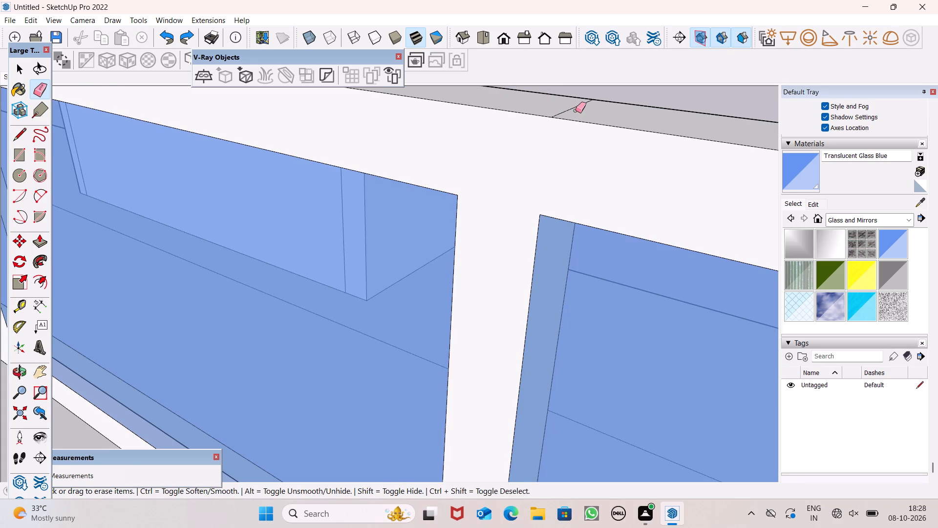
left_click_drag(576, 110, 578, 112)
scroll(556, 107, "down", 12)
scroll(490, 390, "up", 7)
left_click_drag(478, 357, 463, 369)
Erase the joint lines at the lower corner of the parapet end away from the pergola, on the back and end faces.
scroll(313, 270, "down", 10)
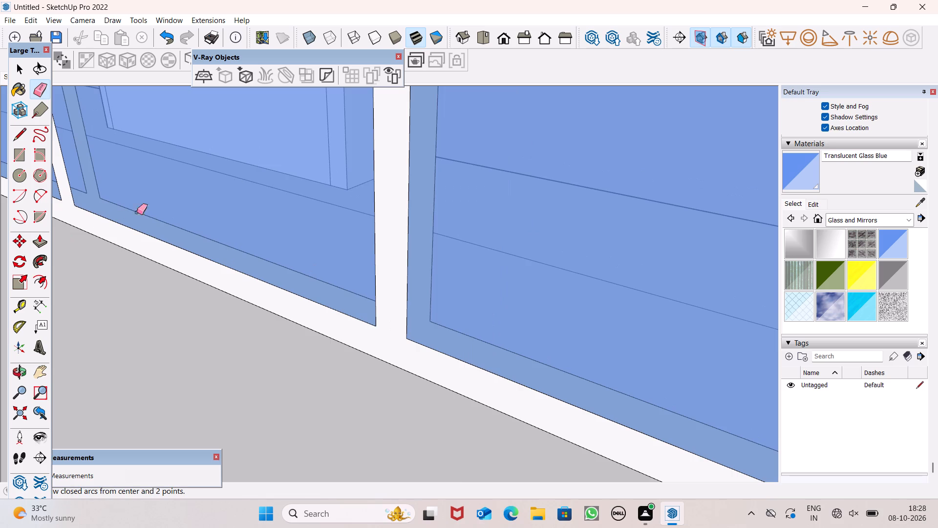
scroll(247, 180, "down", 9)
scroll(634, 138, "up", 6)
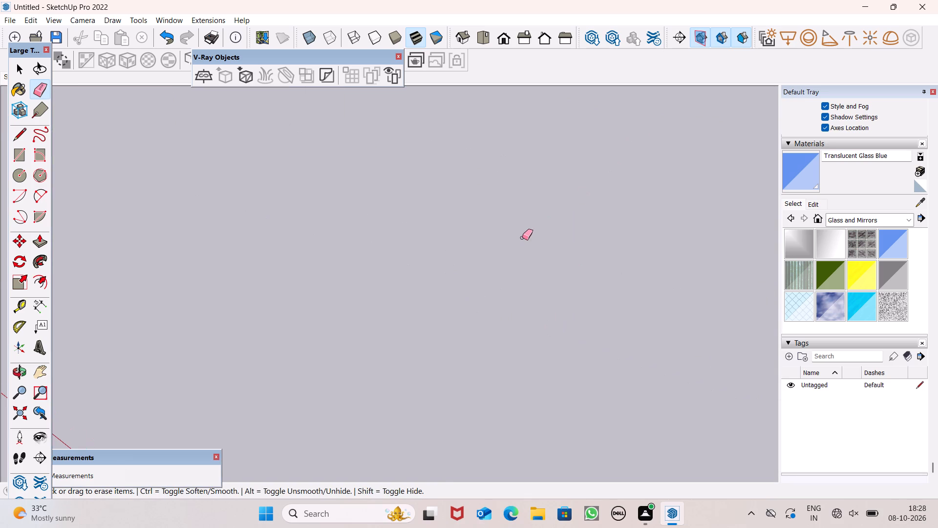
scroll(522, 238, "down", 9)
scroll(506, 325, "up", 6)
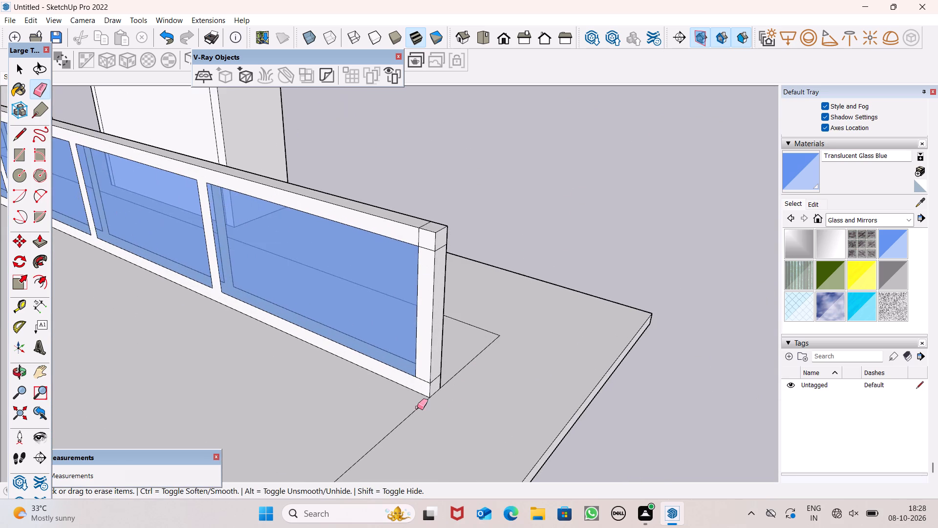
scroll(419, 393, "up", 10)
left_click(433, 363)
left_click(466, 354)
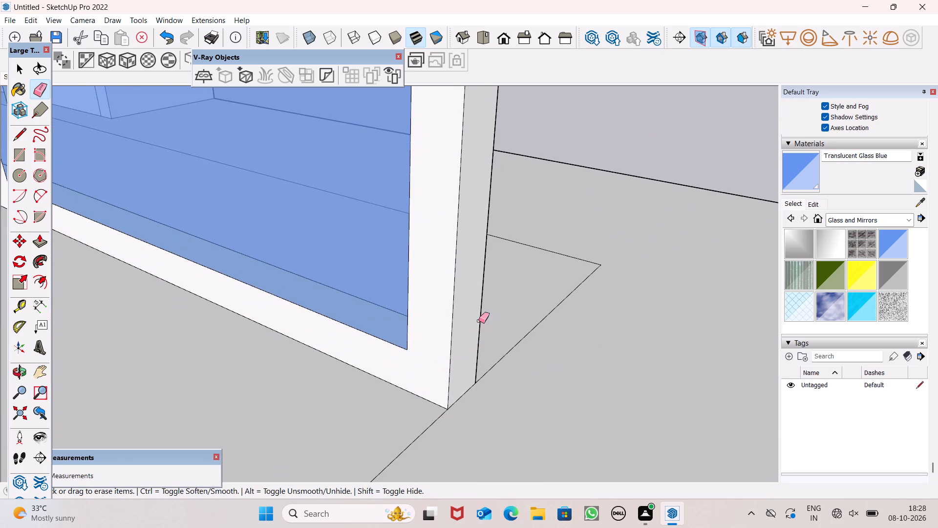
Erase the joint lines at the upper corner of the parapet end away from the pergola, on the back, end and top faces.
scroll(481, 343, "down", 3)
scroll(481, 366, "up", 1)
scroll(481, 373, "down", 5)
scroll(440, 109, "up", 6)
scroll(440, 111, "down", 3)
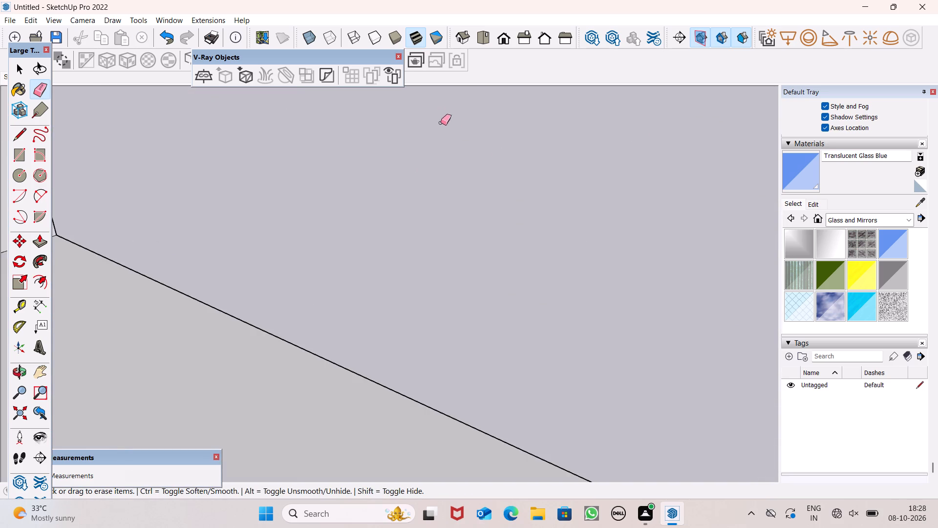
scroll(499, 196, "down", 3)
scroll(565, 255, "up", 2)
scroll(576, 327, "up", 5)
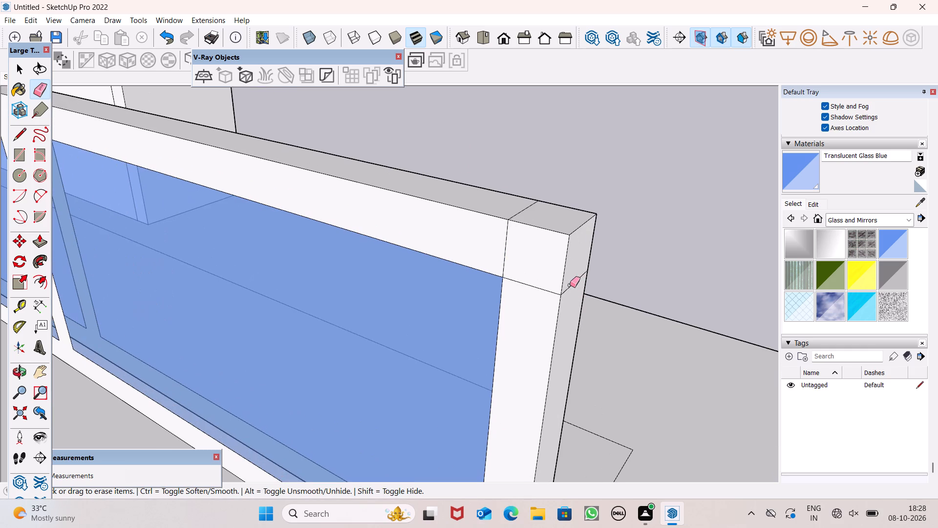
left_click_drag(570, 285, 572, 290)
left_click(533, 281)
left_click_drag(531, 282, 524, 288)
left_click_drag(521, 255, 498, 236)
left_click_drag(533, 207, 514, 207)
key("space")
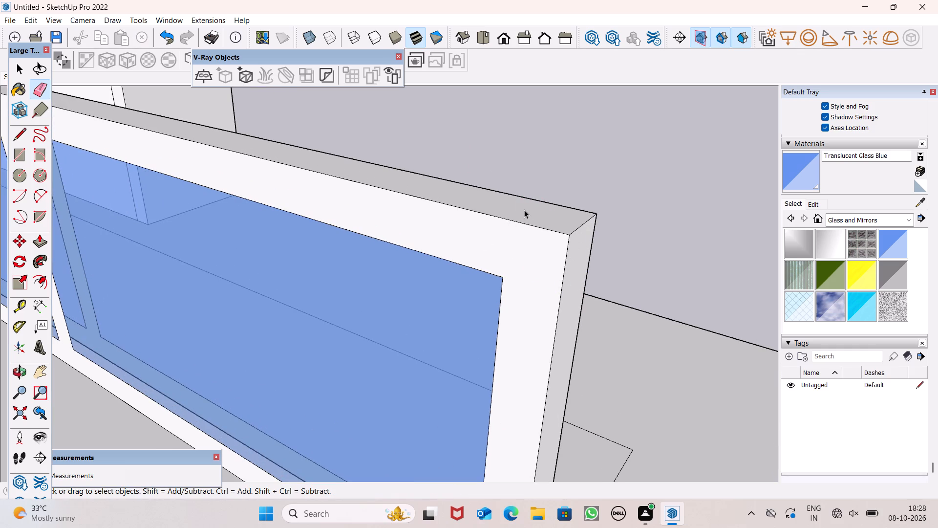
Erase the joint lines at the lower and upper corners of the parapet's front face at the end away from the pergola.
scroll(607, 142, "down", 3)
scroll(614, 181, "down", 10)
middle_click_drag(605, 194, 484, 253)
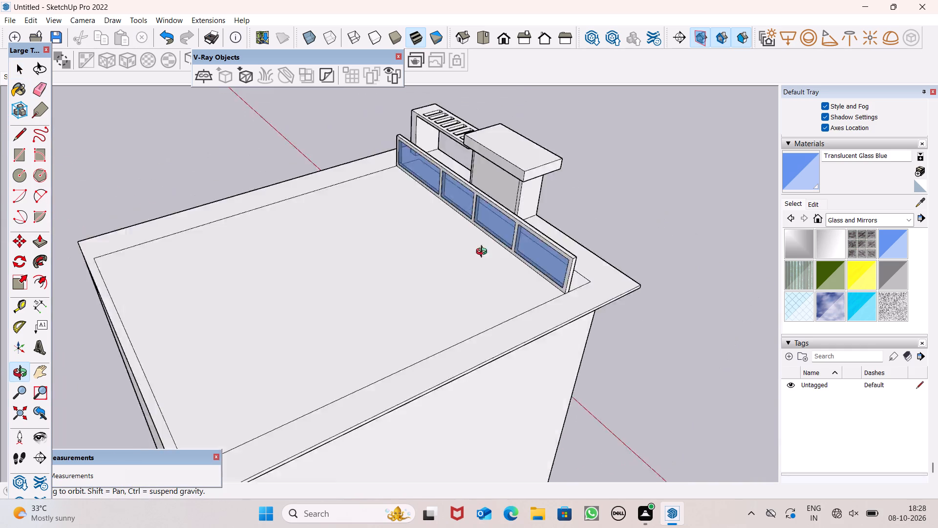
middle_click_drag(484, 253, 30, 126)
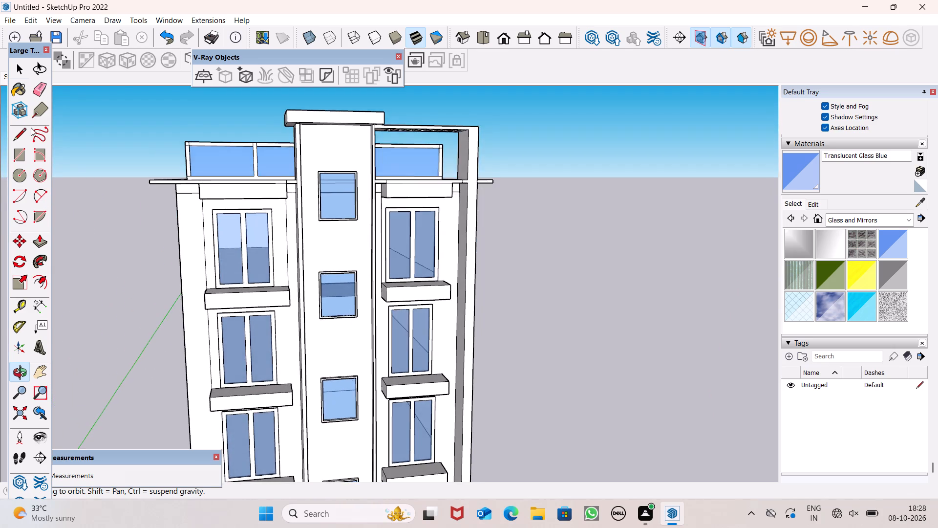
scroll(170, 143, "up", 8)
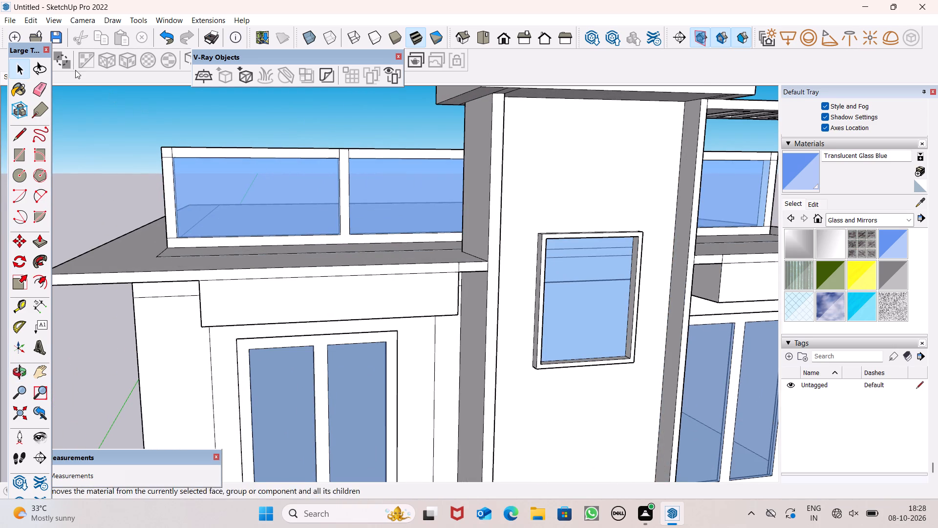
left_click(41, 84)
scroll(162, 156, "up", 6)
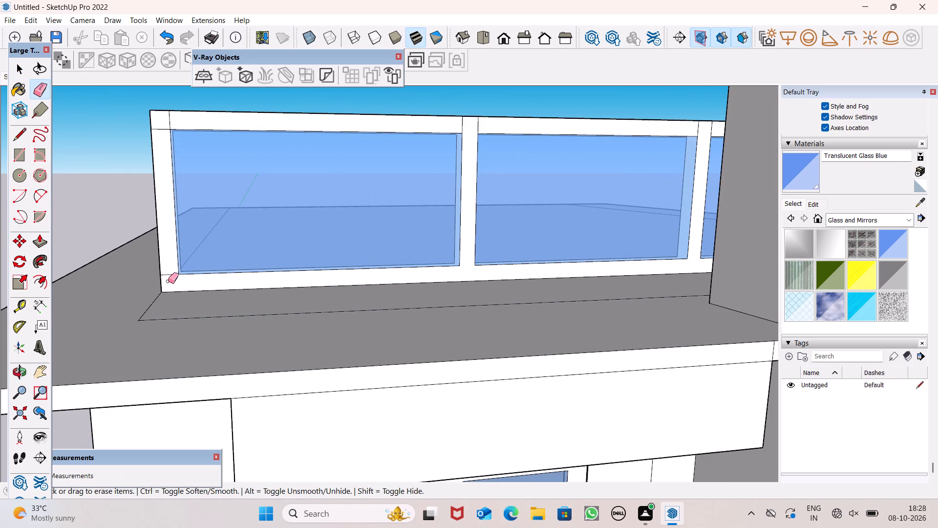
left_click_drag(168, 281, 172, 273)
left_click_drag(172, 120, 164, 130)
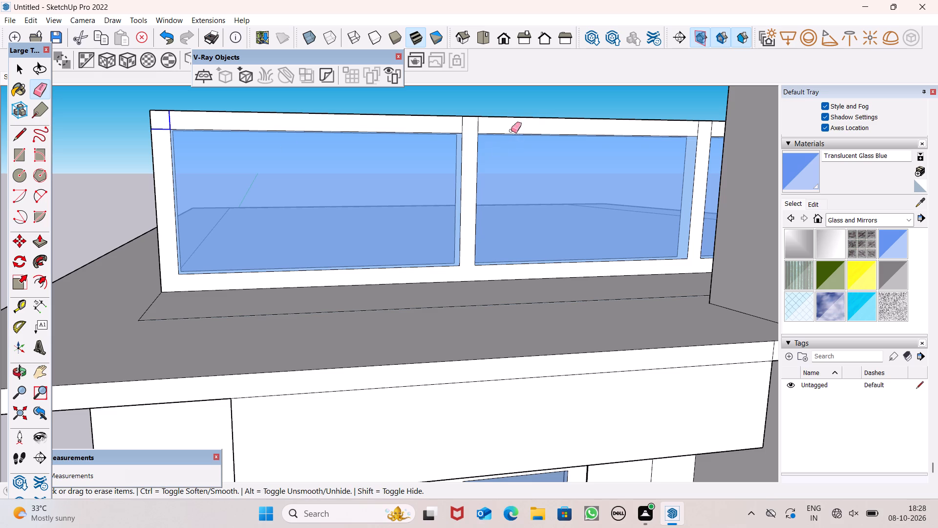
Erase the lines crossing the top rail above the front face's intermediate post farthest from the pergola.
scroll(510, 124, "up", 1)
scroll(510, 124, "down", 1)
scroll(510, 124, "up", 9)
scroll(387, 127, "down", 2)
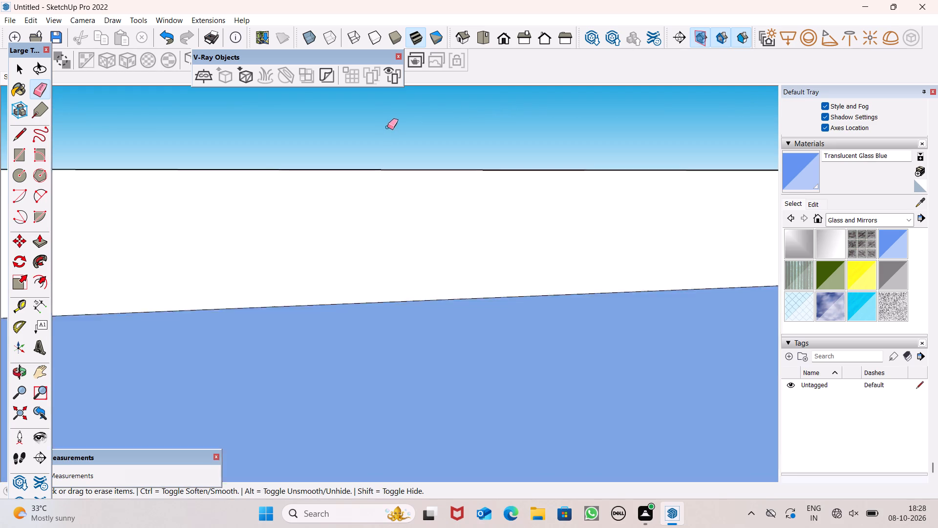
scroll(387, 127, "down", 2)
left_click_drag(256, 155, 266, 162)
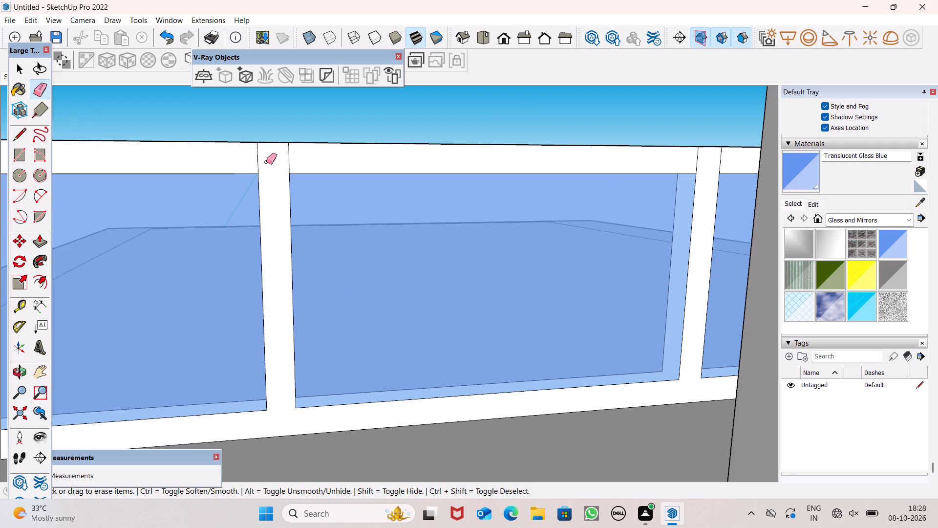
left_click_drag(266, 162, 259, 163)
Erase the lines crossing the top rail above the front face's two remaining intermediate posts, toward the pergola.
scroll(264, 132, "down", 4)
middle_click_drag(349, 230, 198, 265)
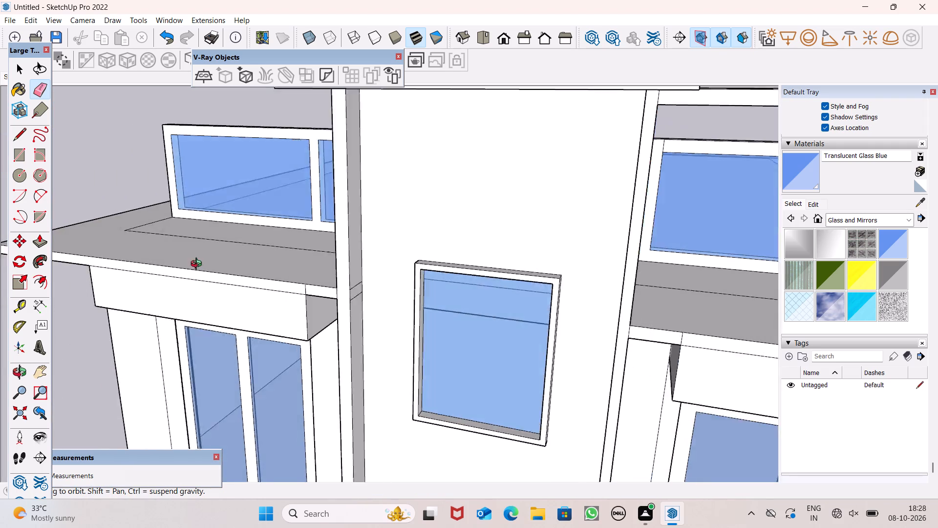
middle_click_drag(198, 265, 127, 264)
scroll(375, 195, "down", 5)
scroll(547, 186, "up", 8)
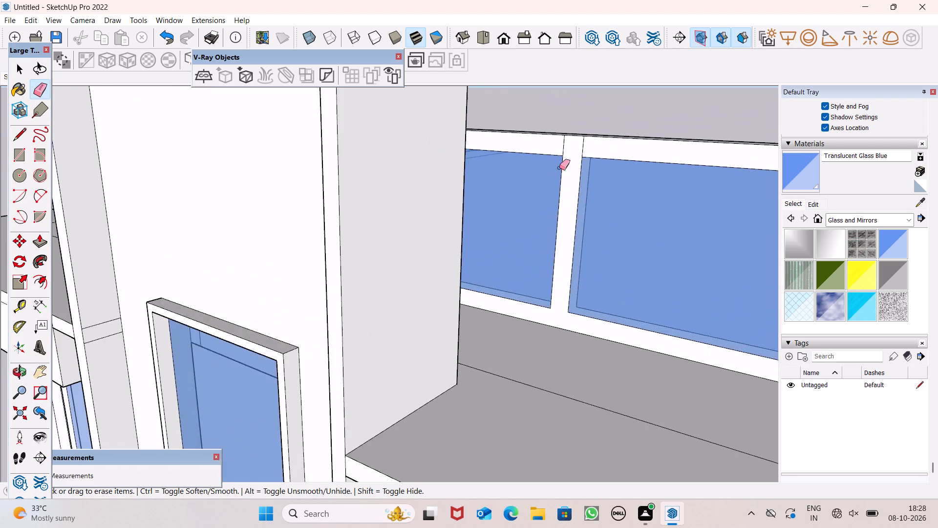
scroll(602, 133, "up", 3)
scroll(602, 133, "down", 1)
scroll(602, 133, "up", 1)
scroll(558, 161, "down", 2)
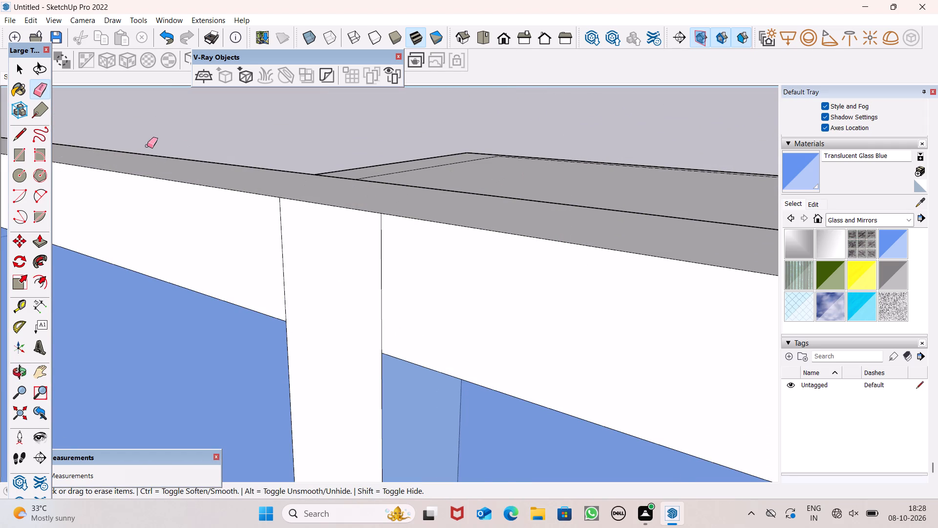
left_click_drag(118, 148, 135, 155)
left_click_drag(476, 192, 459, 194)
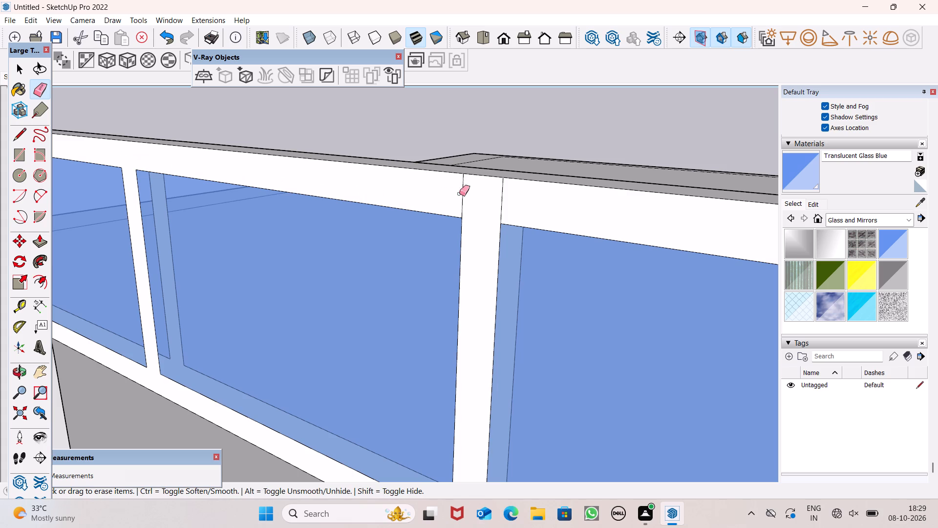
left_click_drag(459, 194, 513, 206)
left_click_drag(496, 195, 515, 198)
Erase the joint lines at the lower and upper corners of the parapet's front face at the pergola end.
scroll(377, 89, "down", 3)
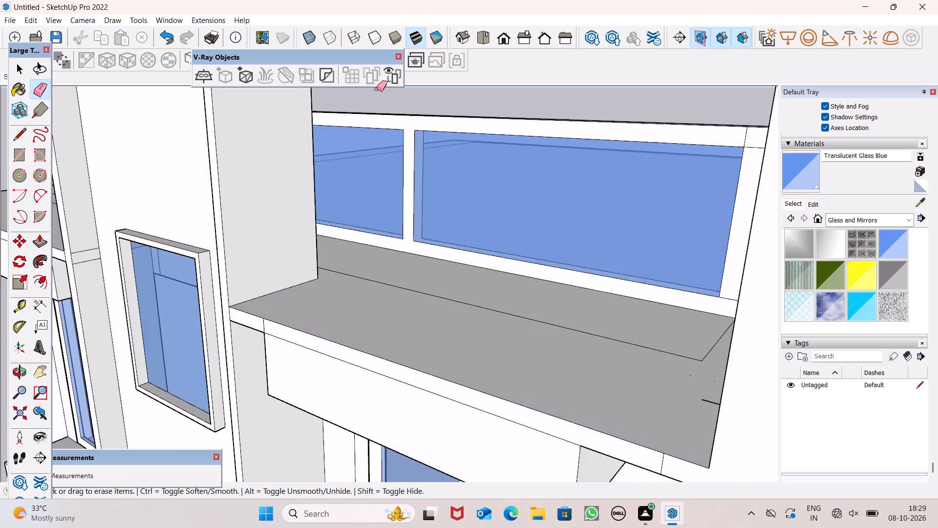
scroll(377, 89, "down", 5)
middle_click_drag(483, 132, 632, 158)
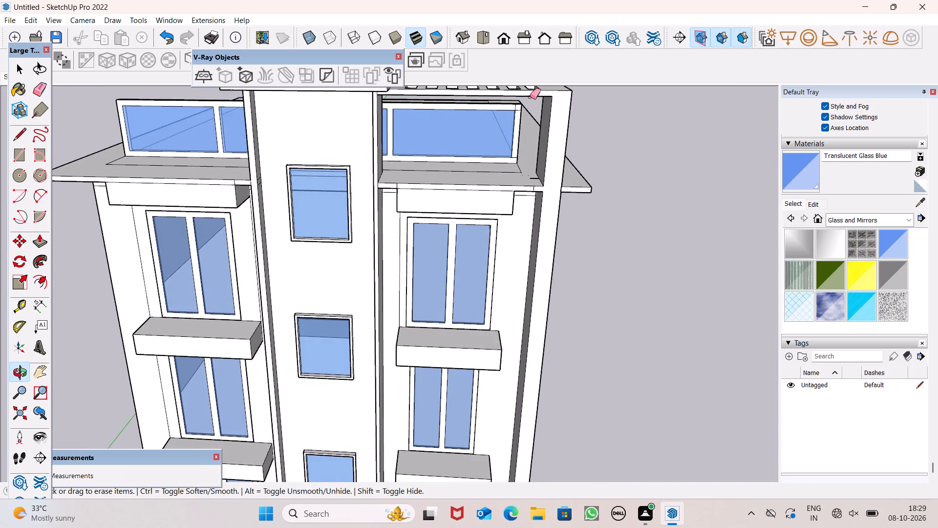
scroll(530, 97, "up", 10)
scroll(513, 192, "up", 2)
scroll(513, 192, "down", 1)
scroll(513, 192, "up", 4)
left_click_drag(529, 203, 528, 209)
scroll(521, 206, "down", 9)
scroll(544, 122, "up", 3)
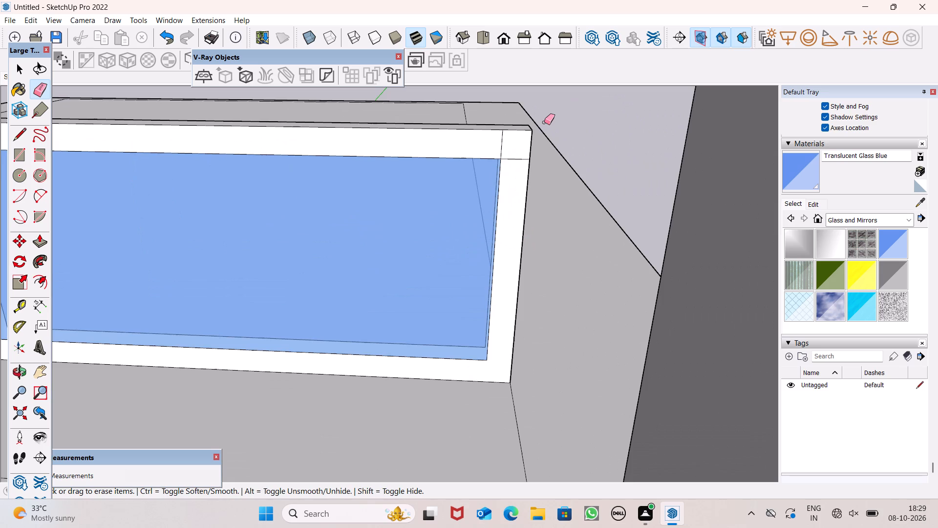
scroll(544, 122, "up", 1)
scroll(544, 122, "down", 1)
scroll(544, 122, "up", 1)
scroll(525, 138, "down", 1)
scroll(523, 139, "up", 3)
left_click_drag(464, 153, 495, 191)
scroll(528, 127, "down", 1)
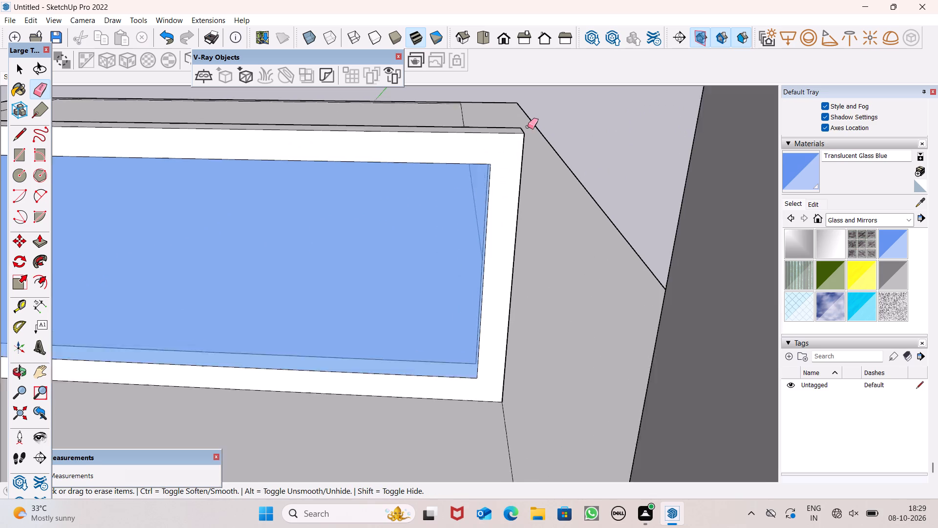
Erase the inset outline lines on the roof slab in front of the parapet, on both sides of the stair tower.
scroll(528, 127, "down", 2)
left_click_drag(510, 339, 473, 345)
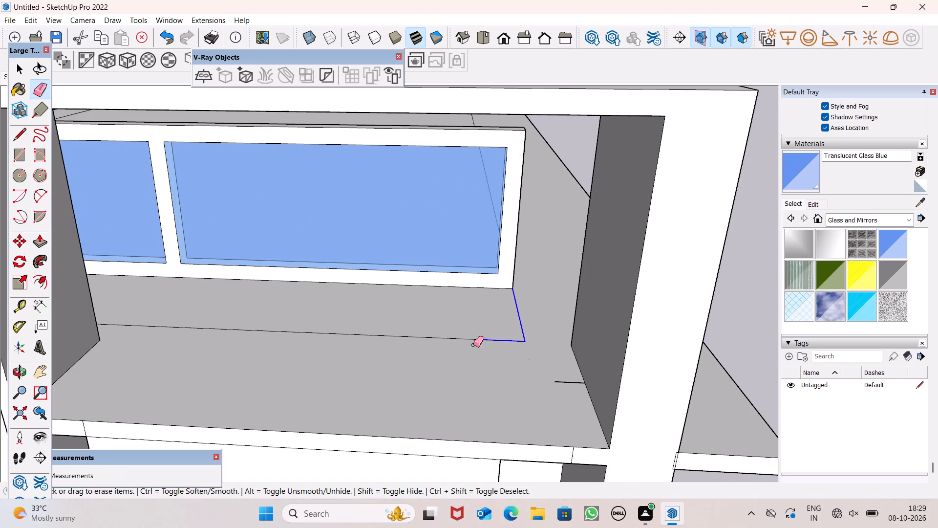
left_click_drag(473, 345, 459, 338)
scroll(604, 254, "down", 10)
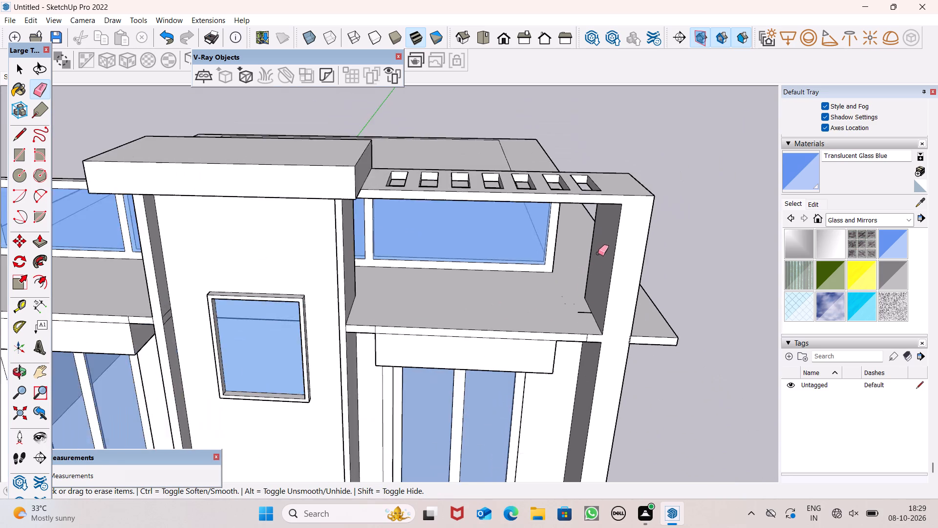
scroll(601, 262, "down", 3)
scroll(607, 273, "up", 1)
scroll(607, 274, "down", 1)
scroll(85, 254, "up", 6)
left_click_drag(186, 285, 209, 286)
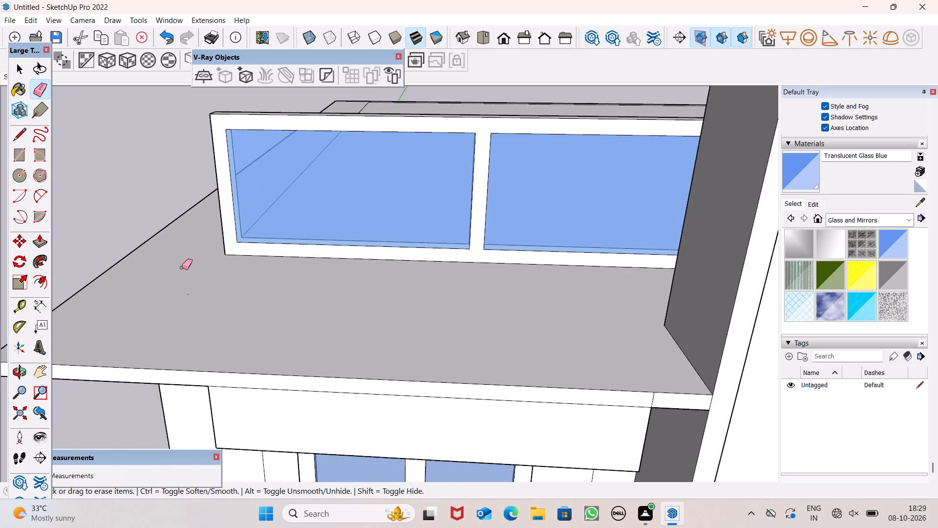
Erase the inset outline line along the roof's side edge at the parapet end away from the pergola.
scroll(189, 223, "down", 2)
middle_click_drag(203, 229, 491, 293)
left_click_drag(77, 380, 106, 344)
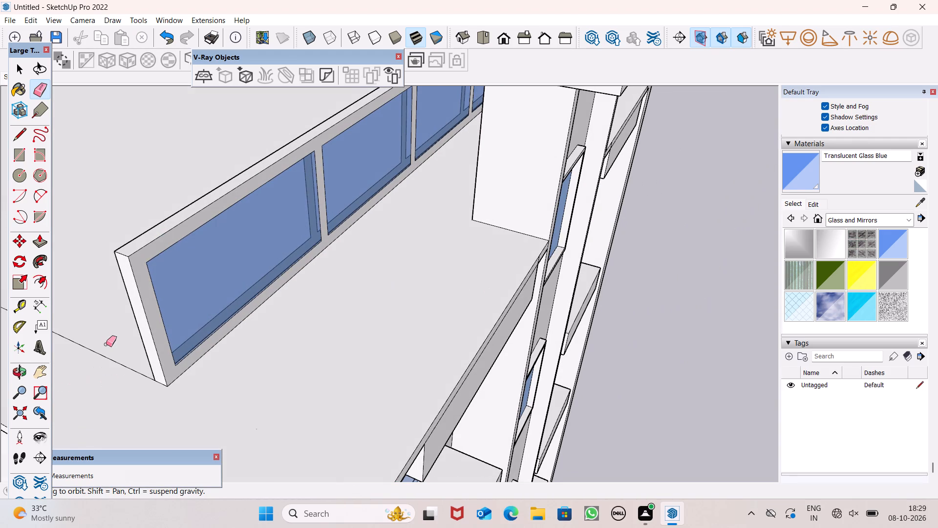
left_click_drag(106, 344, 100, 356)
left_click(100, 355)
Erase the remaining inset outline lines on the main roof, along the pergola-side edge and the rear edge.
scroll(237, 240, "down", 2)
scroll(300, 226, "up", 1)
scroll(351, 238, "down", 3)
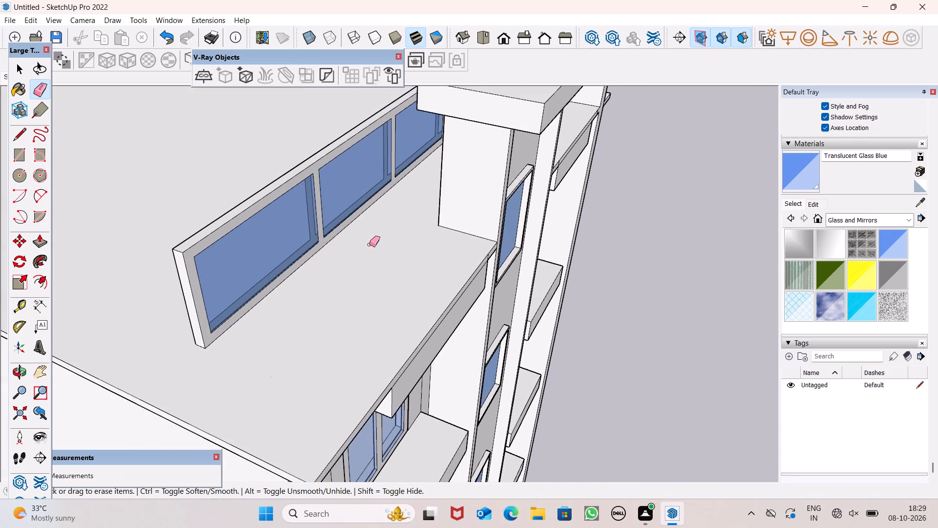
scroll(369, 244, "down", 4)
scroll(270, 157, "down", 4)
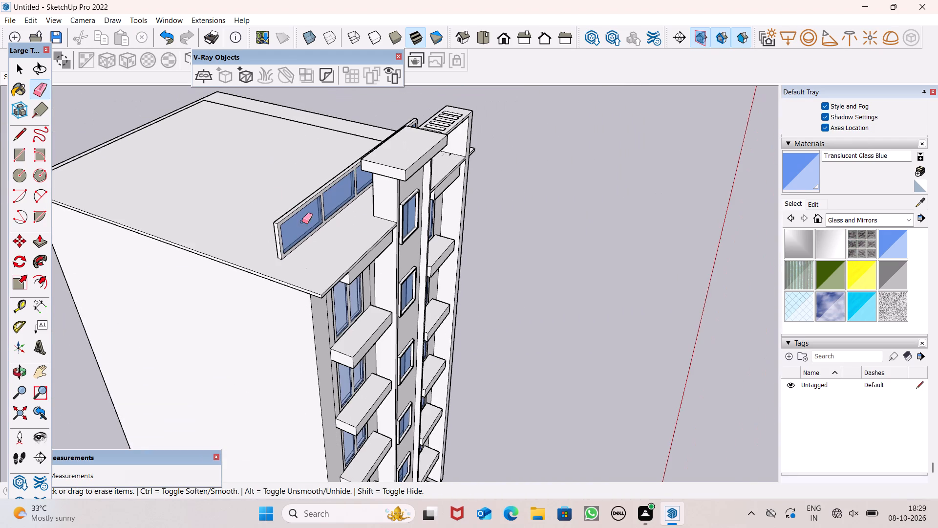
scroll(133, 111, "up", 6)
scroll(235, 132, "down", 1)
middle_click_drag(247, 148, 399, 257)
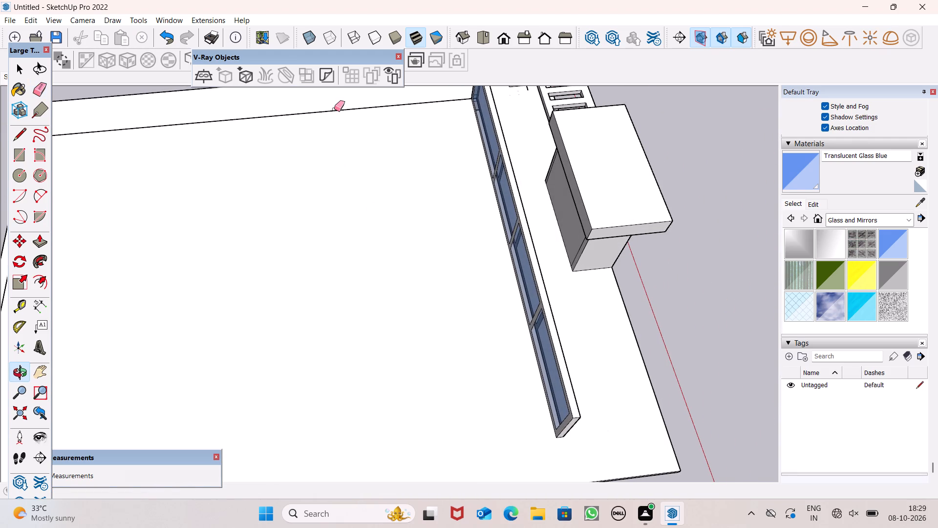
left_click_drag(334, 109, 335, 115)
scroll(403, 164, "down", 5)
scroll(56, 341, "up", 3)
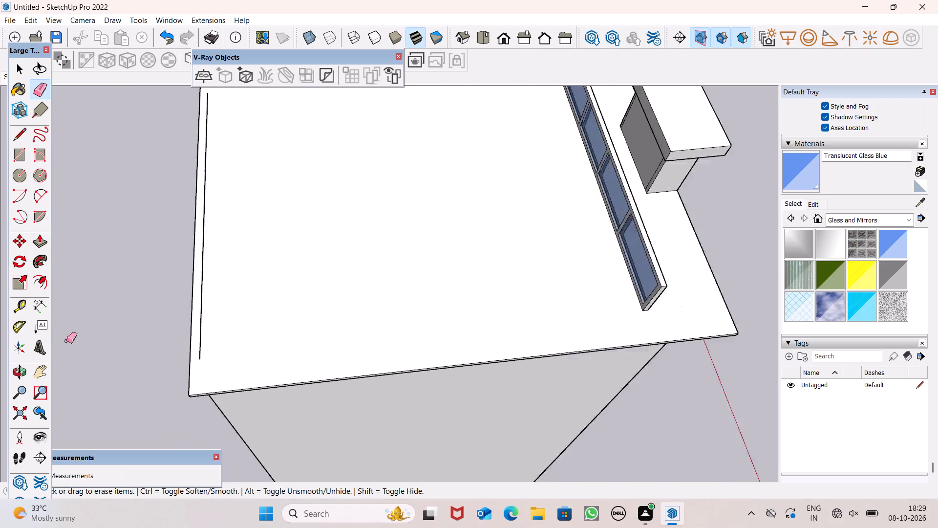
scroll(66, 341, "up", 2)
left_click(234, 343)
scroll(234, 283, "down", 6)
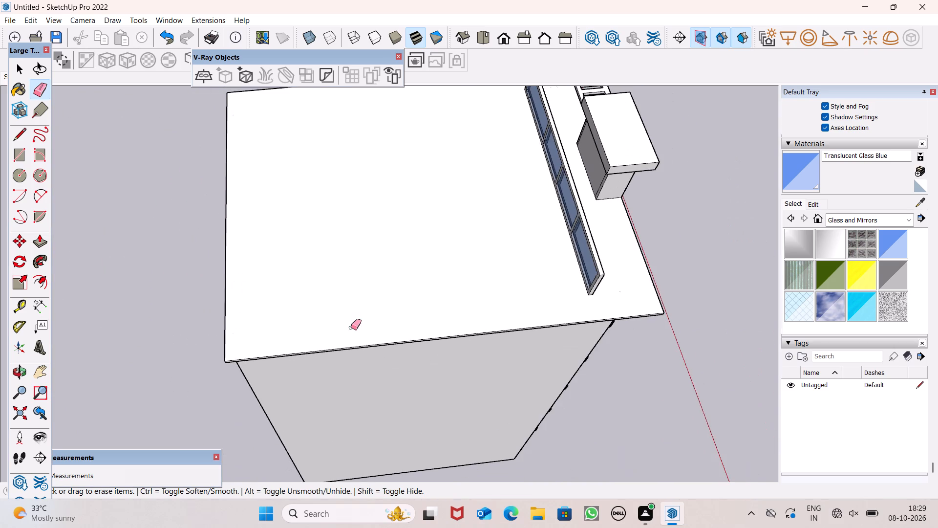
key("space")
Erase the leftover vertical lines on both sides of the window column on the facade bay away from the pergola.
scroll(430, 312, "down", 1)
middle_click_drag(490, 320, 130, 154)
scroll(314, 119, "up", 1)
scroll(314, 119, "down", 1)
scroll(314, 119, "up", 1)
scroll(314, 119, "down", 1)
scroll(314, 119, "up", 1)
scroll(355, 144, "up", 2)
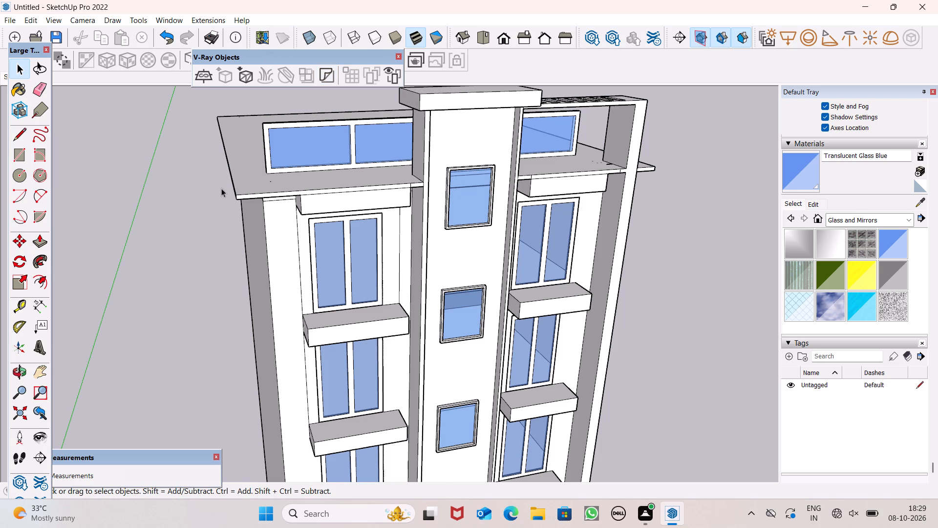
scroll(196, 129, "down", 8)
scroll(307, 178, "down", 1)
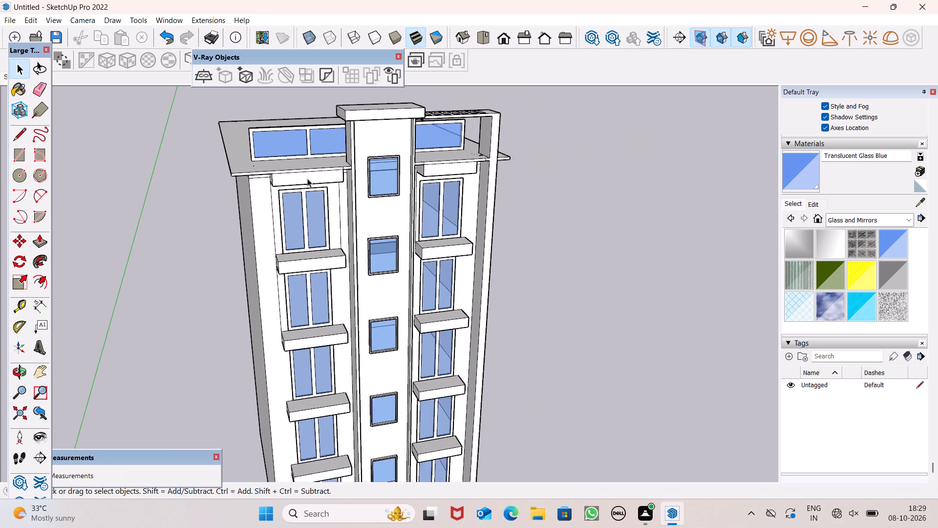
scroll(307, 178, "down", 2)
scroll(304, 298, "up", 3)
left_click(33, 91)
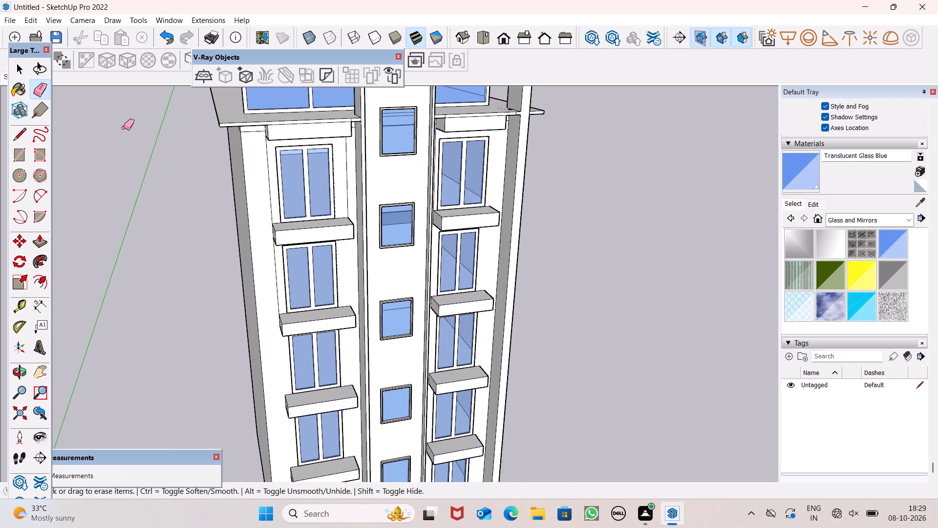
scroll(303, 212, "up", 4)
left_click(368, 175)
left_click_drag(246, 179, 256, 179)
left_click_drag(270, 339, 263, 339)
Erase the leftover vertical line beside the window column on the pergola-side facade bay.
scroll(262, 268, "down", 1)
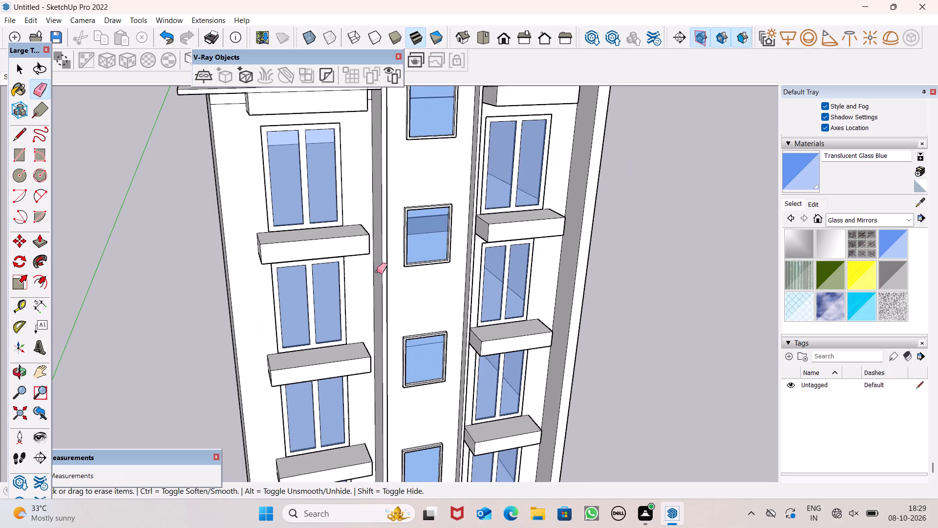
scroll(511, 272, "down", 4)
middle_click_drag(607, 301, 384, 227)
scroll(465, 152, "up", 2)
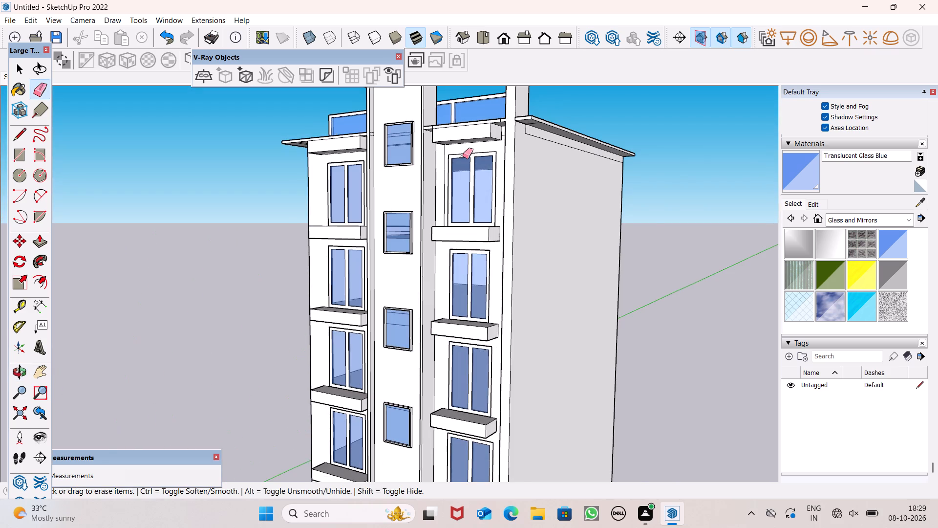
scroll(463, 156, "up", 3)
left_click(439, 165)
scroll(477, 159, "down", 4)
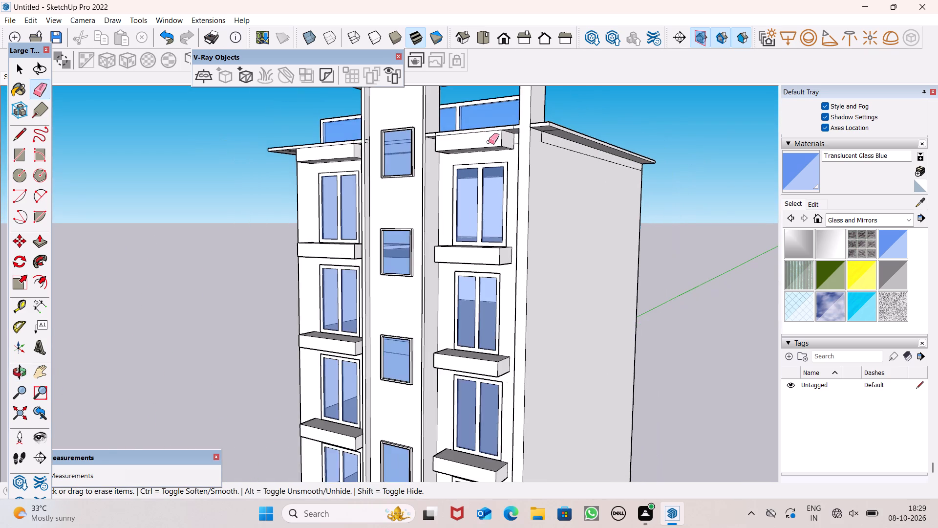
Erase the leftover outline lines just below the roof slab on the blank side wall at the pergola end.
scroll(489, 142, "down", 3)
middle_click_drag(516, 236, 443, 237)
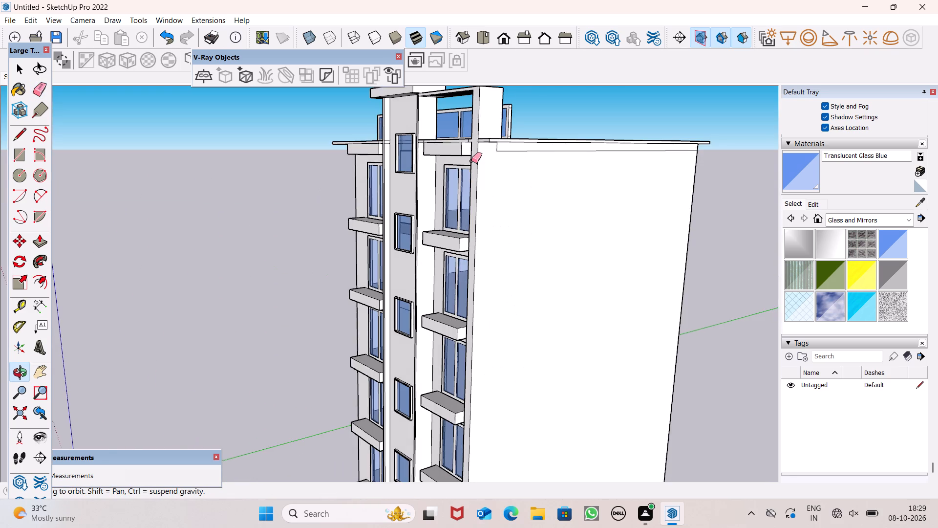
scroll(547, 127, "up", 5)
scroll(488, 131, "up", 2)
left_click_drag(471, 139, 476, 146)
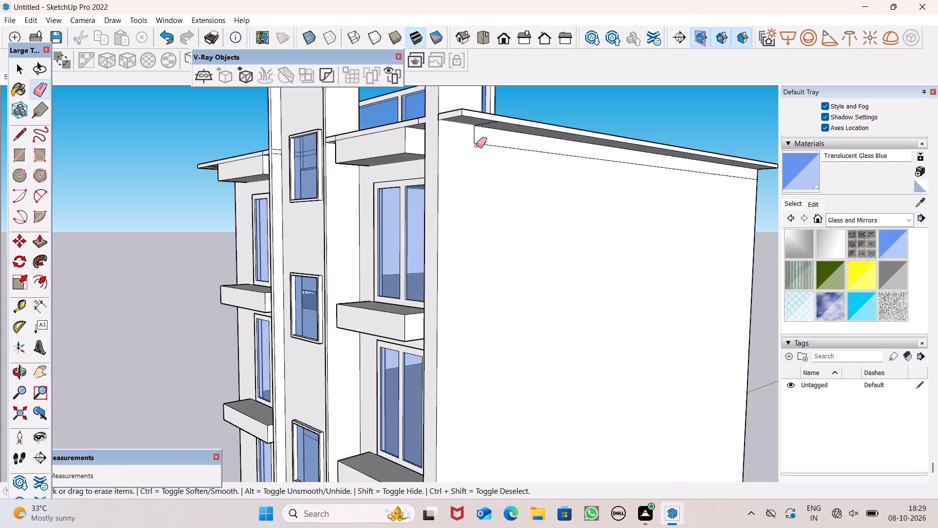
left_click_drag(476, 146, 472, 145)
scroll(523, 194, "down", 3)
scroll(523, 194, "up", 1)
scroll(523, 194, "down", 9)
middle_click_drag(530, 273, 603, 311)
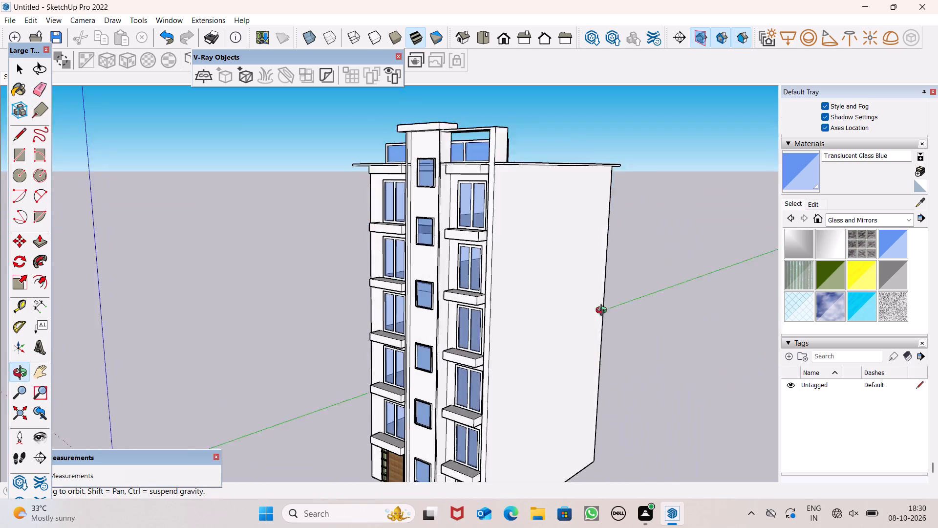
middle_click_drag(603, 311, 650, 324)
middle_click(520, 268)
scroll(482, 194, "down", 2)
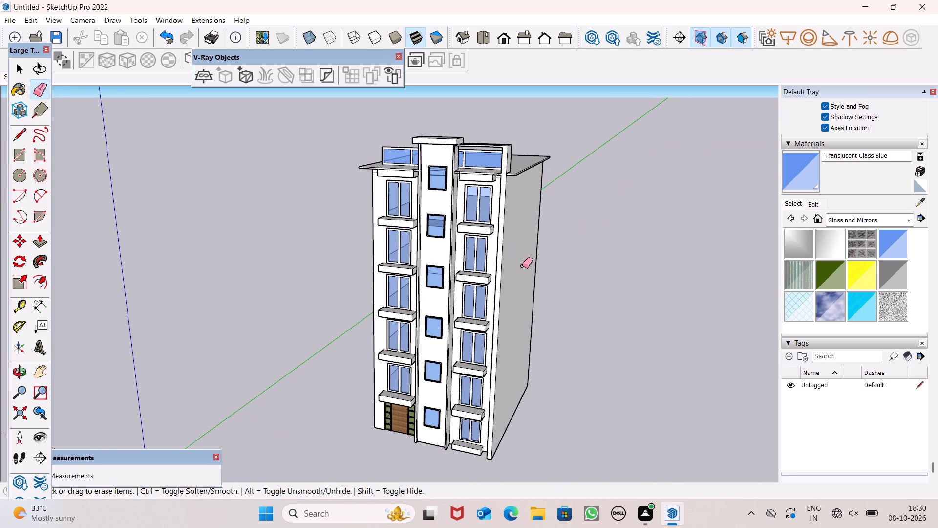
key("space")
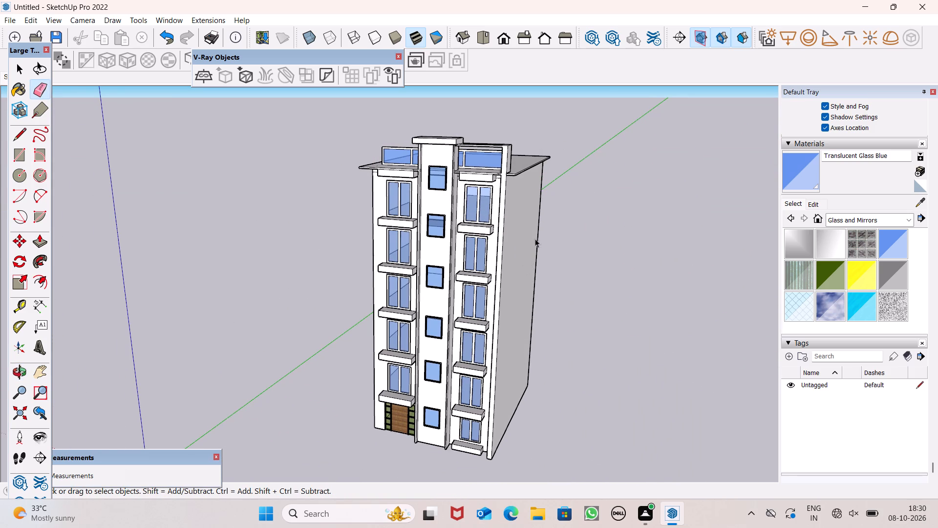
Paint the stair tower's front face with Stone Coursed Rough from the Brick, Cladding and Siding collection.
scroll(667, 252, "down", 1)
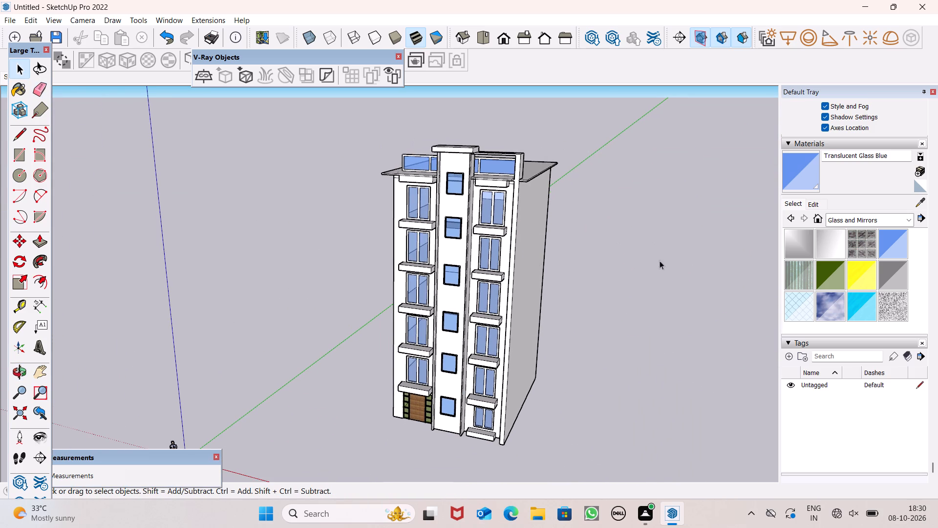
middle_click_drag(616, 341, 704, 329)
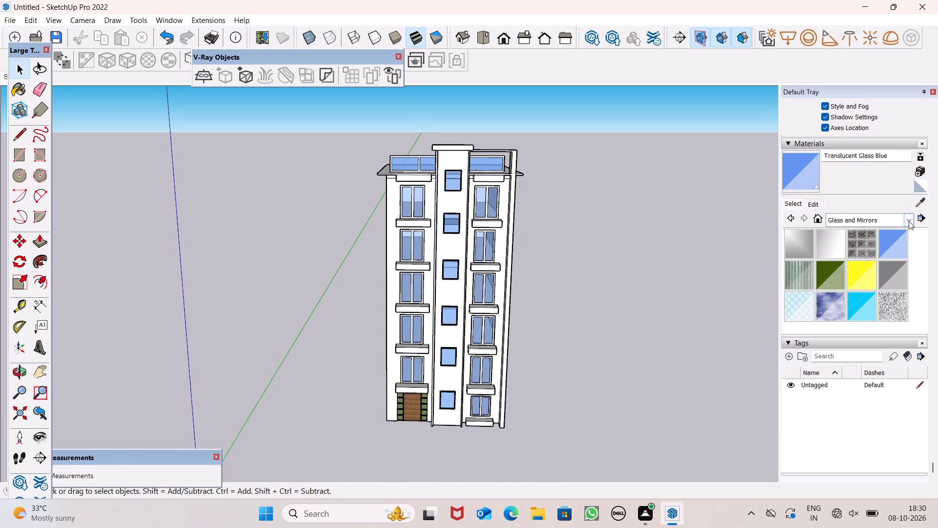
left_click(911, 220)
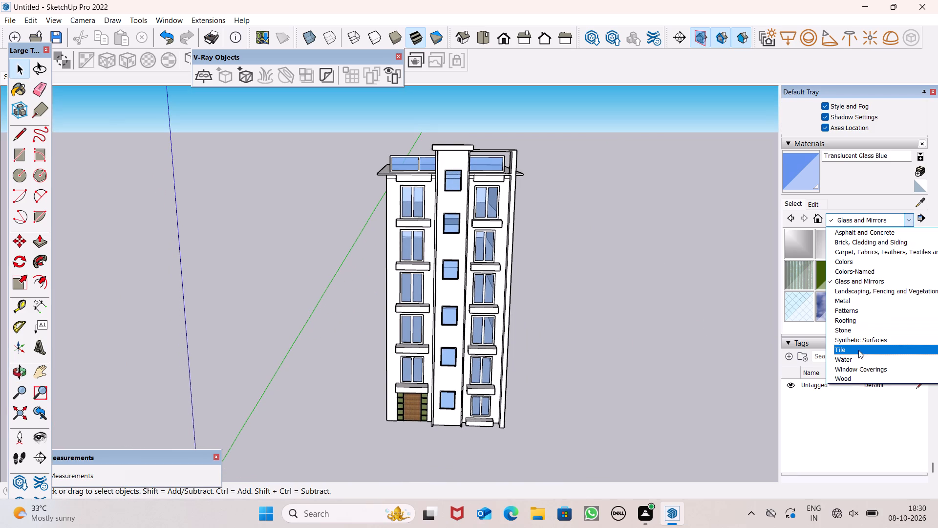
left_click(887, 243)
scroll(876, 284, "down", 3)
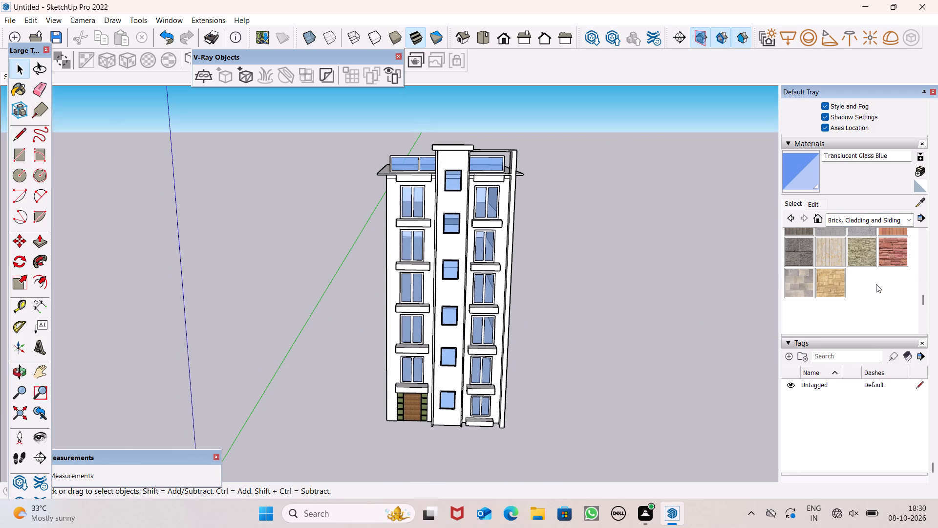
scroll(873, 281, "up", 1)
left_click(885, 267)
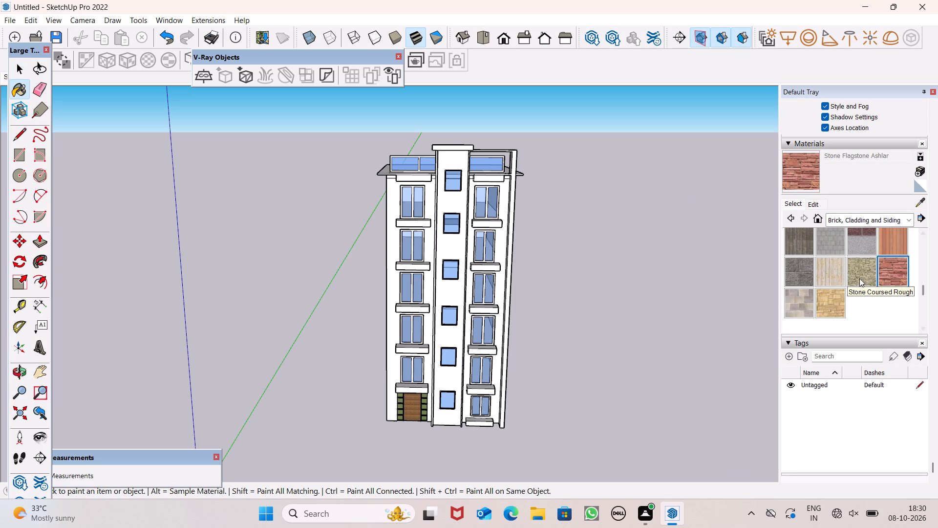
left_click(859, 278)
scroll(492, 206, "up", 3)
left_click(449, 212)
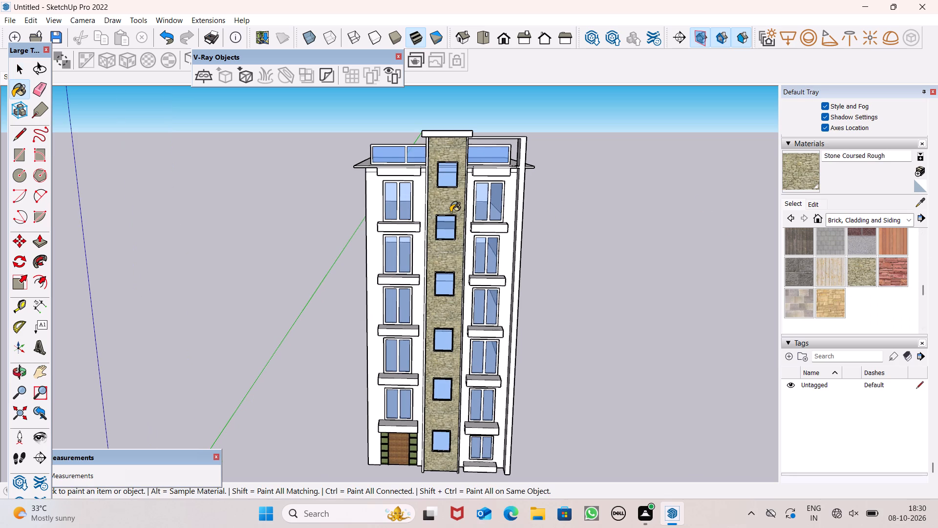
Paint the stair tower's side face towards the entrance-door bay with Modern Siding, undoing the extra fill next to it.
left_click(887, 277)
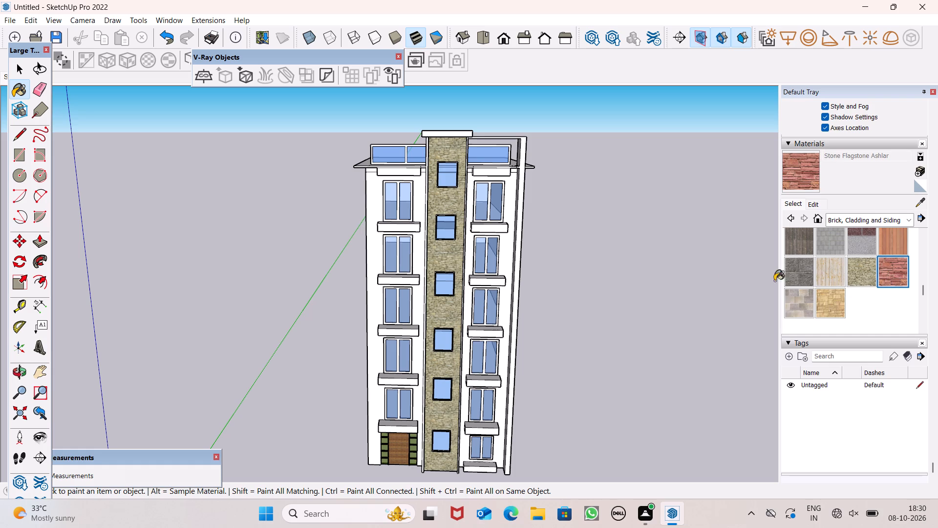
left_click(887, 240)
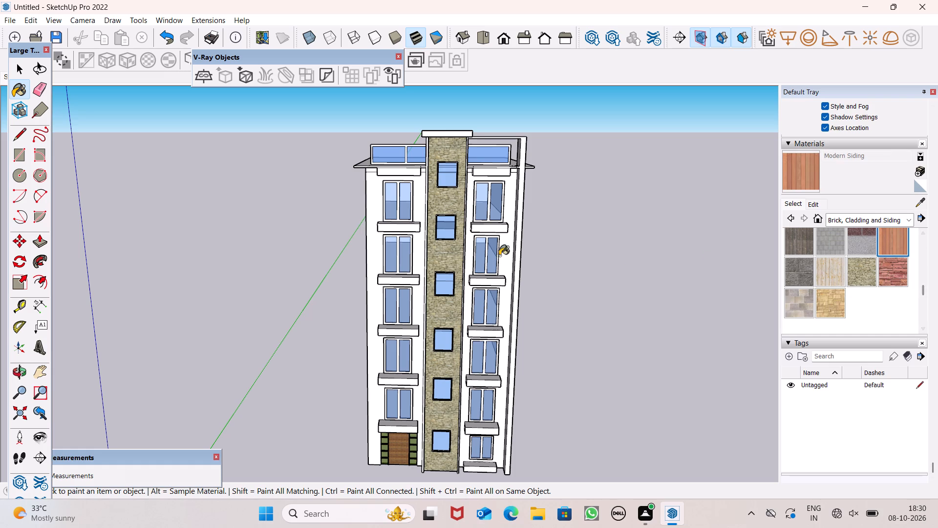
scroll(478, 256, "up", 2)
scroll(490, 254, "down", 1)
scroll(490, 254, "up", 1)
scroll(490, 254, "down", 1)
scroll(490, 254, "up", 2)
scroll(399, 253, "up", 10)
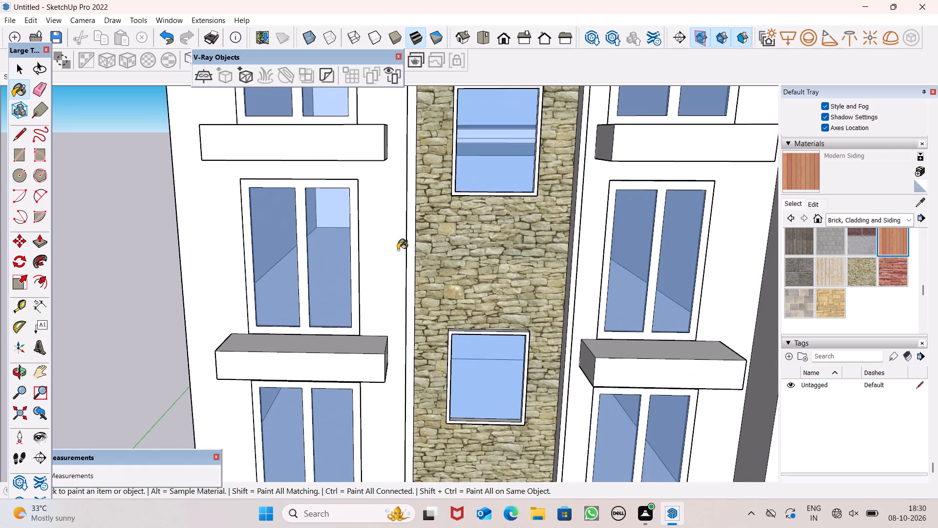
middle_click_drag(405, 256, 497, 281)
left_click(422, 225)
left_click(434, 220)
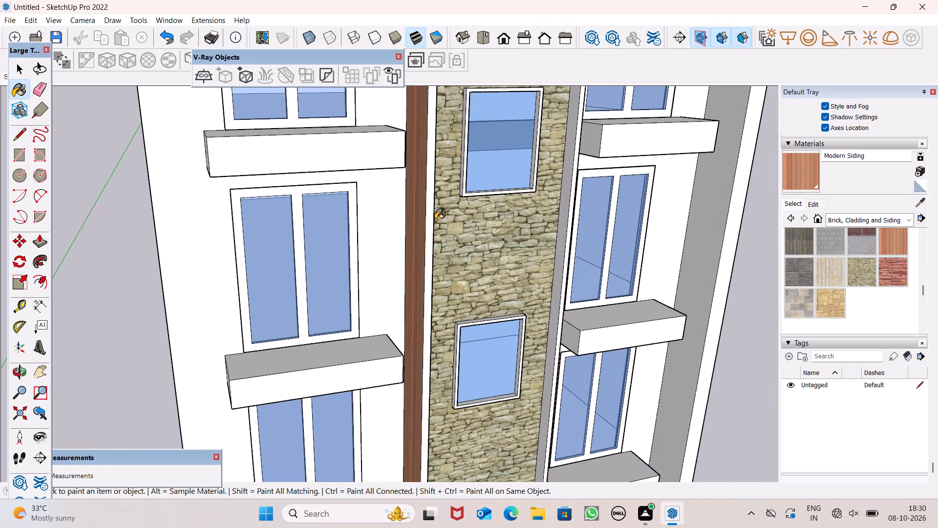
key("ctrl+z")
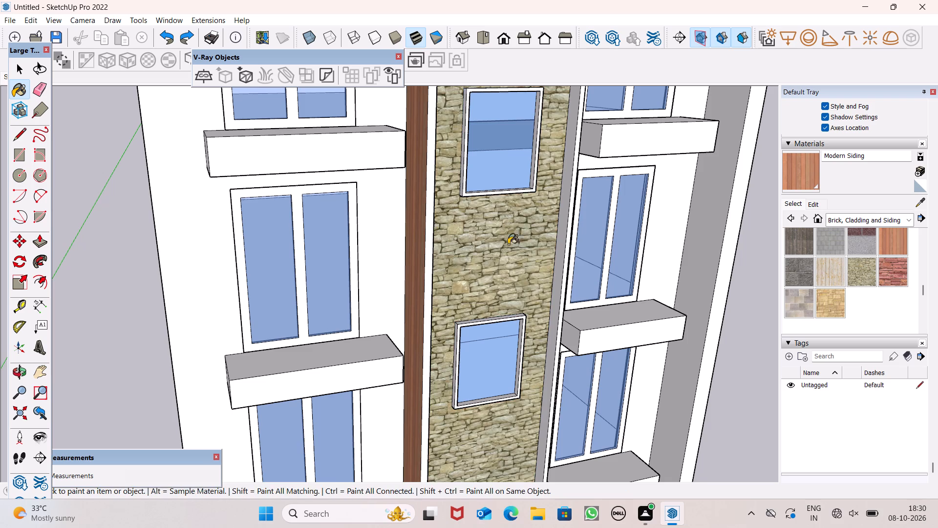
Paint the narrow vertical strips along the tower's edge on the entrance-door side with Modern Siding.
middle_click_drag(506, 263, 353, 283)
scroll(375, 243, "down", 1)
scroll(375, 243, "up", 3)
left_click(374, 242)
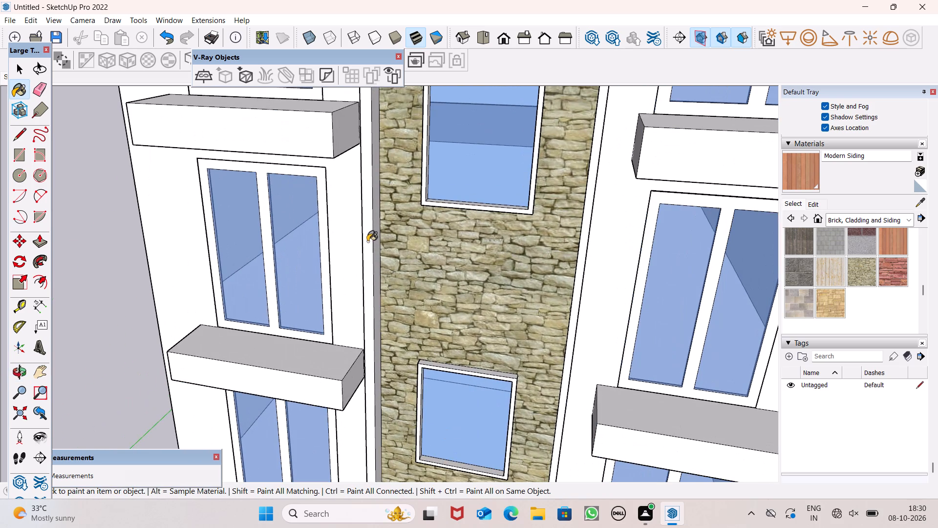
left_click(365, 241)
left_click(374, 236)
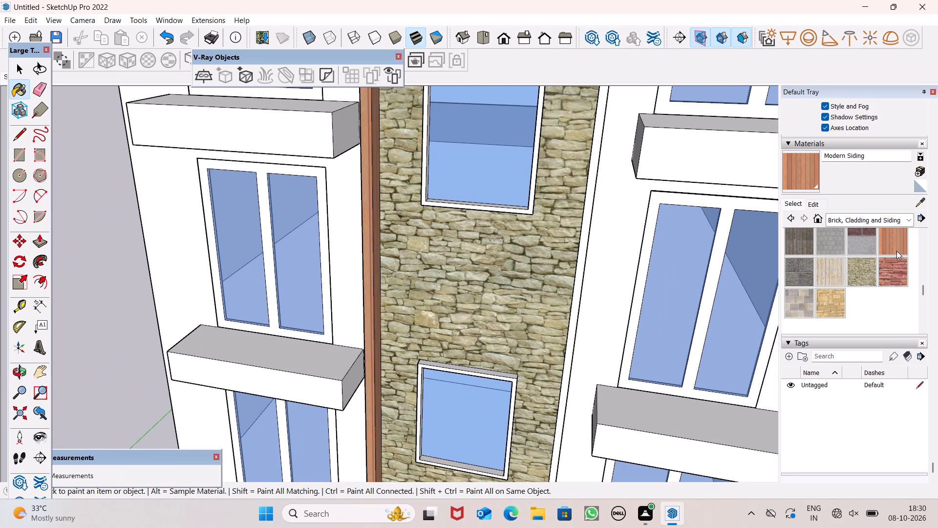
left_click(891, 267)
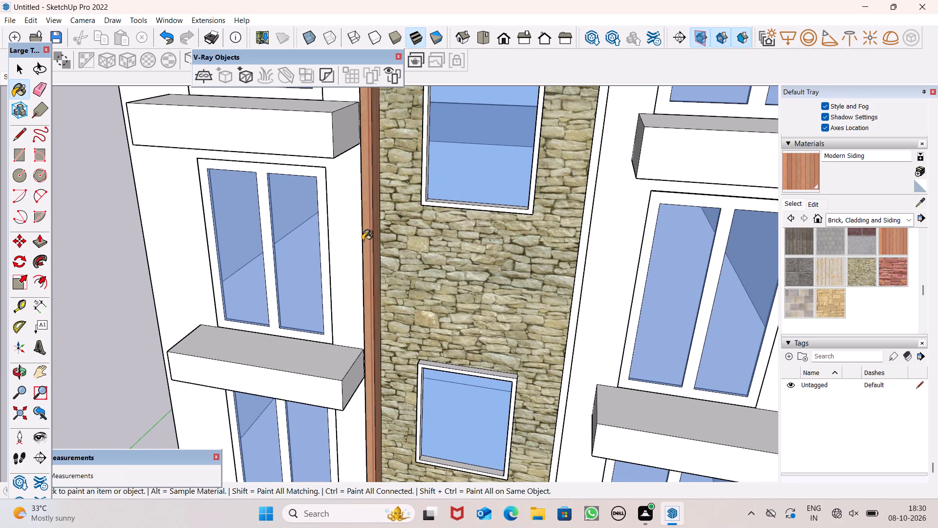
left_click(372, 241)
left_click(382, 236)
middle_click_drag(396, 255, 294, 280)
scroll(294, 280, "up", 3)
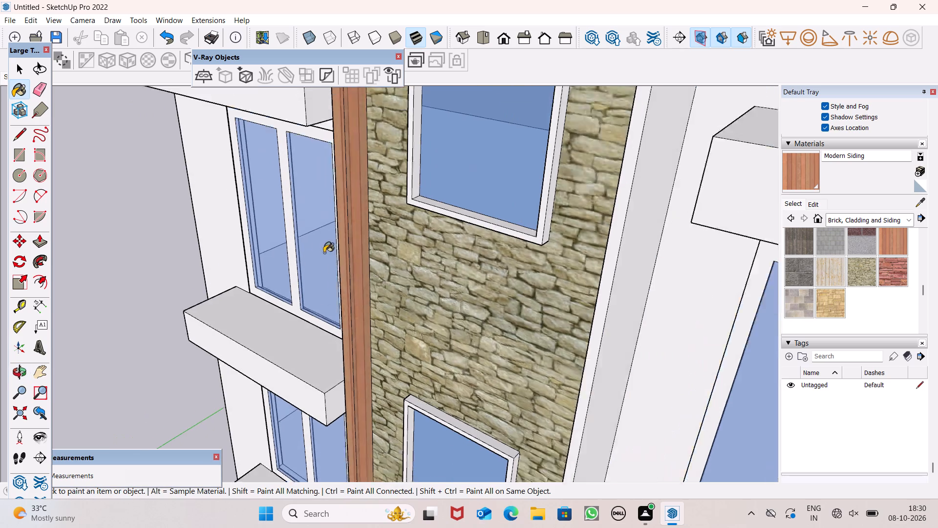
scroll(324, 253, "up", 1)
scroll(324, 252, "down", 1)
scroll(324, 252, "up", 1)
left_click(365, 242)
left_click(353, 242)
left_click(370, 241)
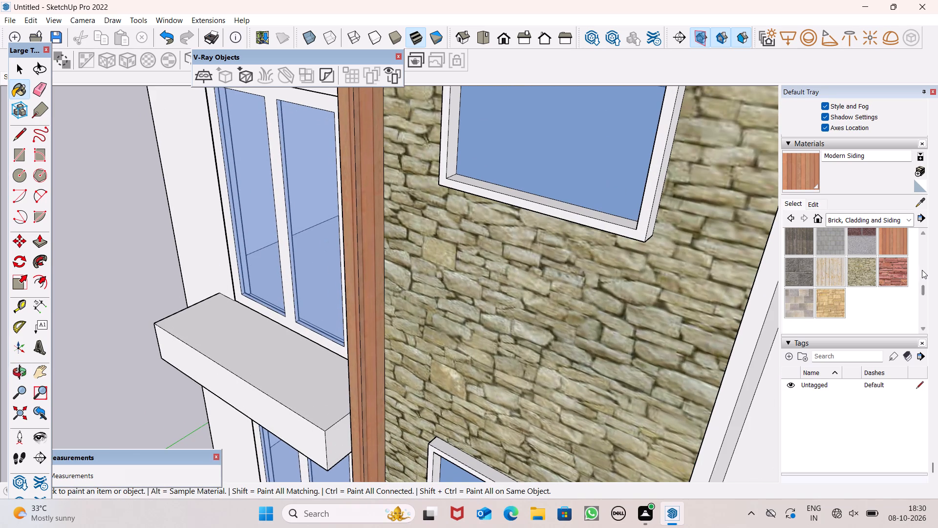
Repaint the tower's narrow edge strips and side face on the entrance-door side with Stone Flagstone Ashlar.
left_click(899, 274)
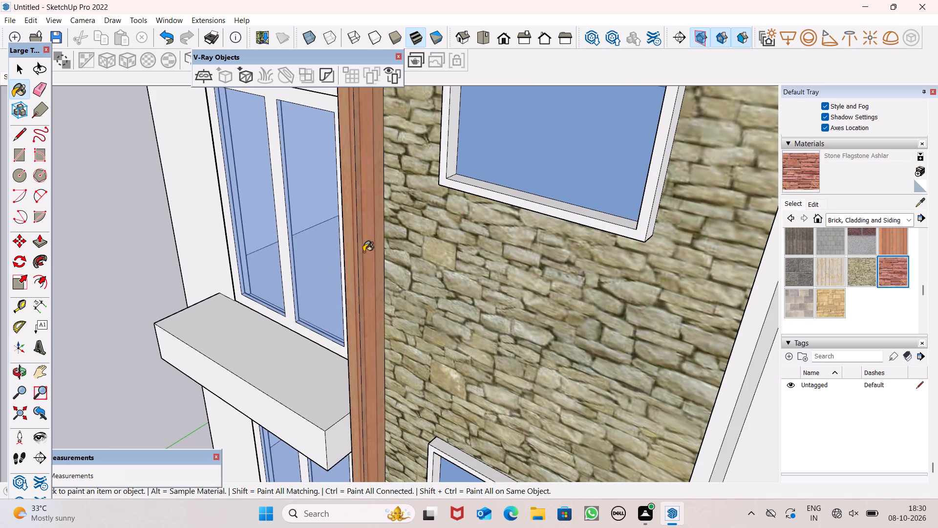
left_click(363, 252)
left_click(351, 247)
scroll(383, 243, "down", 6)
middle_click_drag(453, 286, 836, 270)
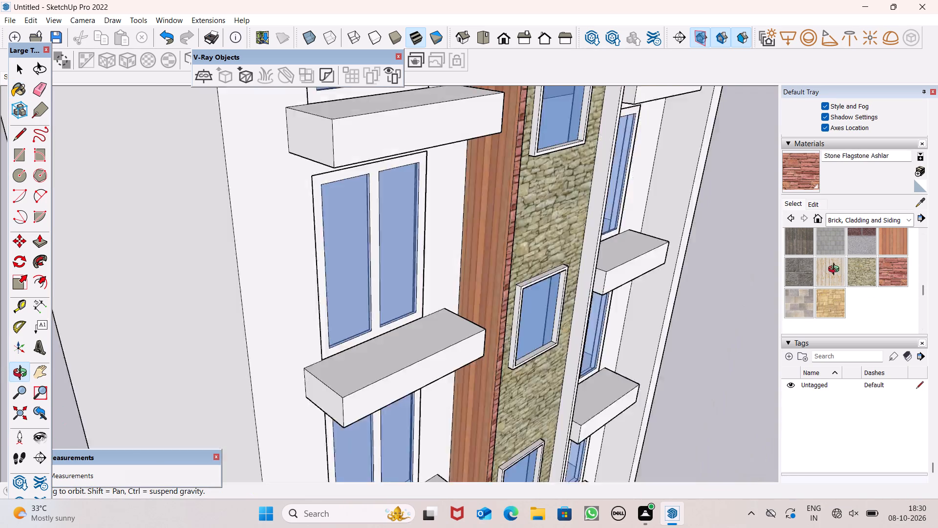
middle_click_drag(836, 270, 859, 267)
scroll(510, 232, "up", 1)
left_click(497, 215)
Paint the tower's narrow edge strips and side face on the pergola side with Stone Flagstone Ashlar.
scroll(599, 241, "up", 1)
middle_click_drag(599, 242, 483, 281)
scroll(555, 280, "up", 1)
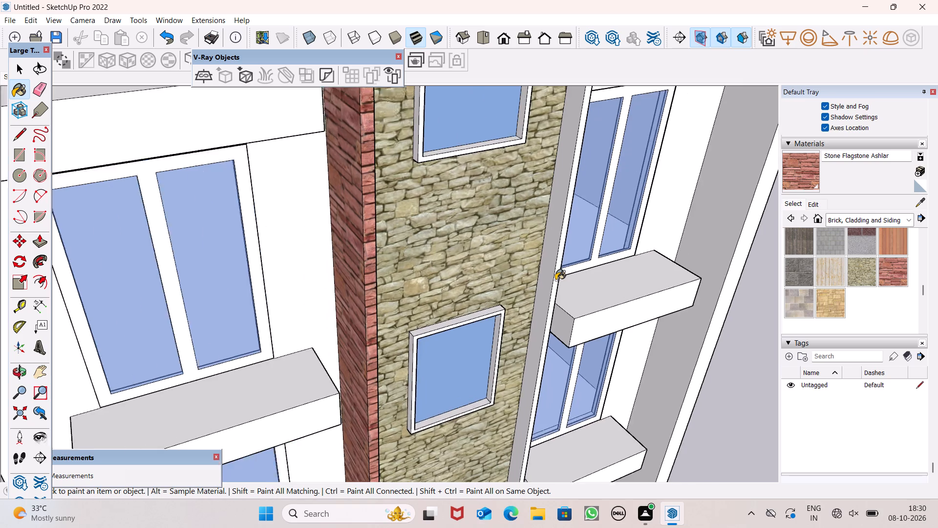
scroll(555, 280, "up", 2)
left_click(549, 267)
scroll(571, 274, "up", 1)
middle_click_drag(571, 275, 412, 278)
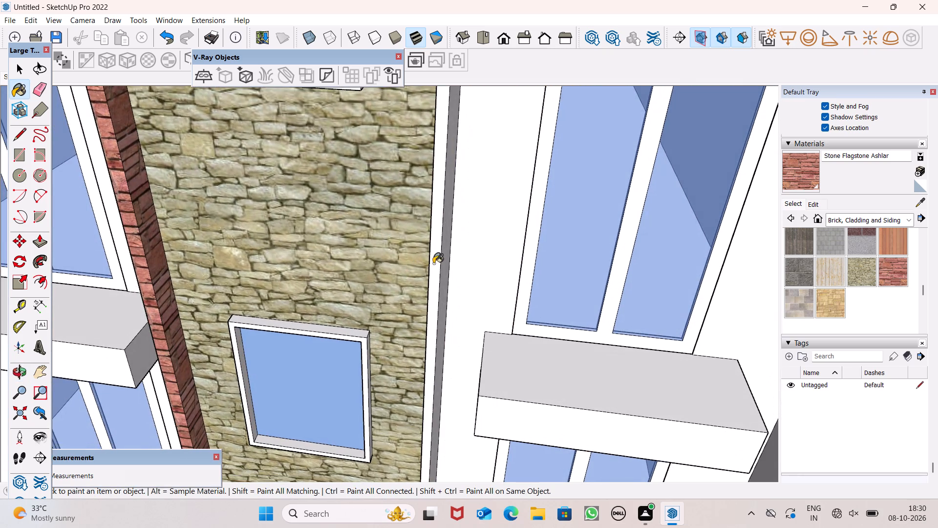
left_click(433, 264)
middle_click_drag(447, 264, 421, 286)
left_click(435, 275)
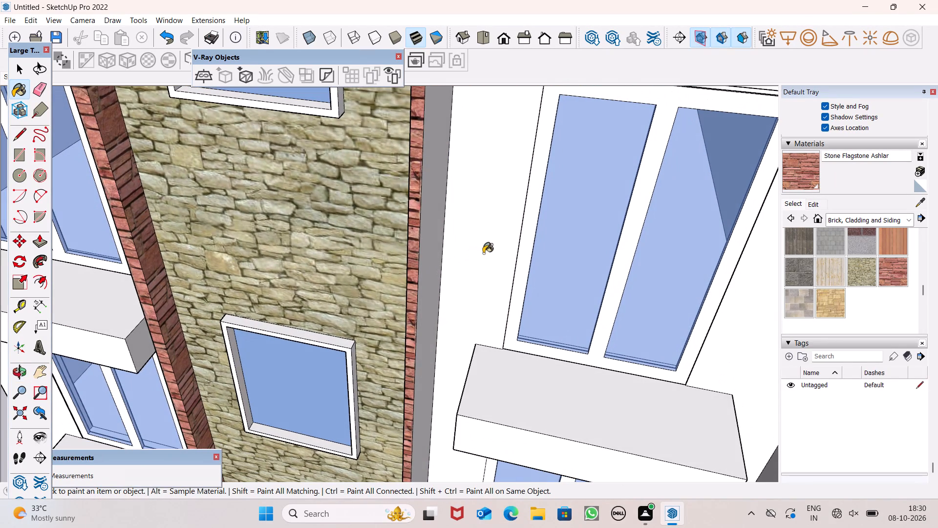
Examine the whole building with the new stone finishes on the stair tower.
scroll(499, 250, "down", 5)
scroll(500, 340, "down", 2)
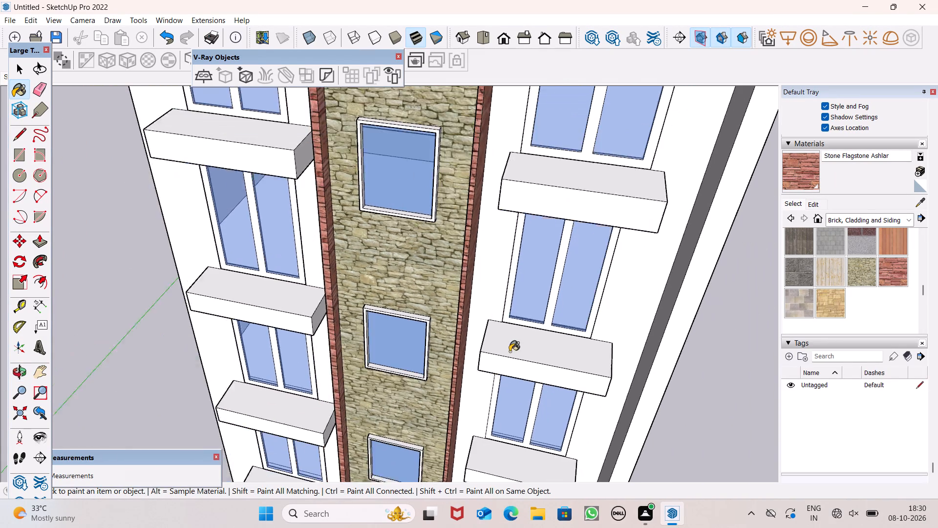
scroll(510, 352, "down", 14)
middle_click_drag(650, 274, 668, 220)
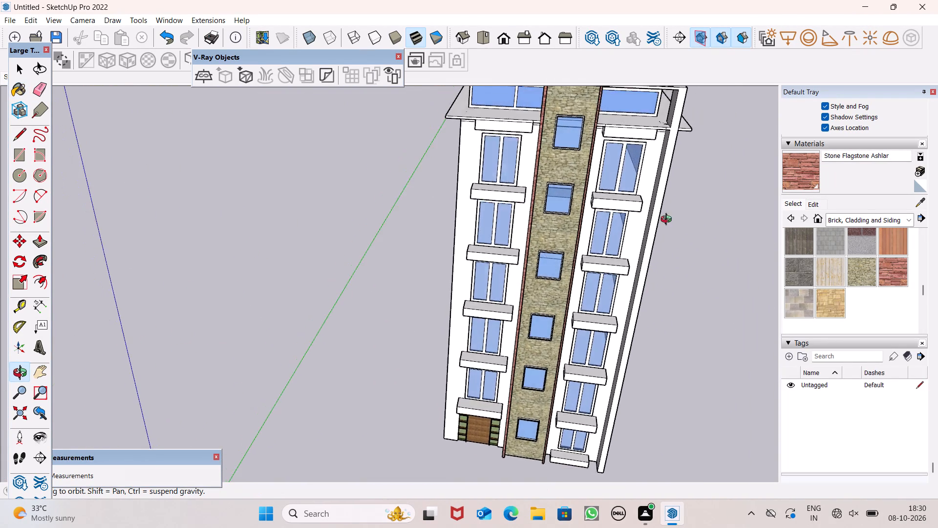
middle_click_drag(668, 220, 662, 238)
scroll(636, 203, "down", 6)
scroll(601, 226, "down", 1)
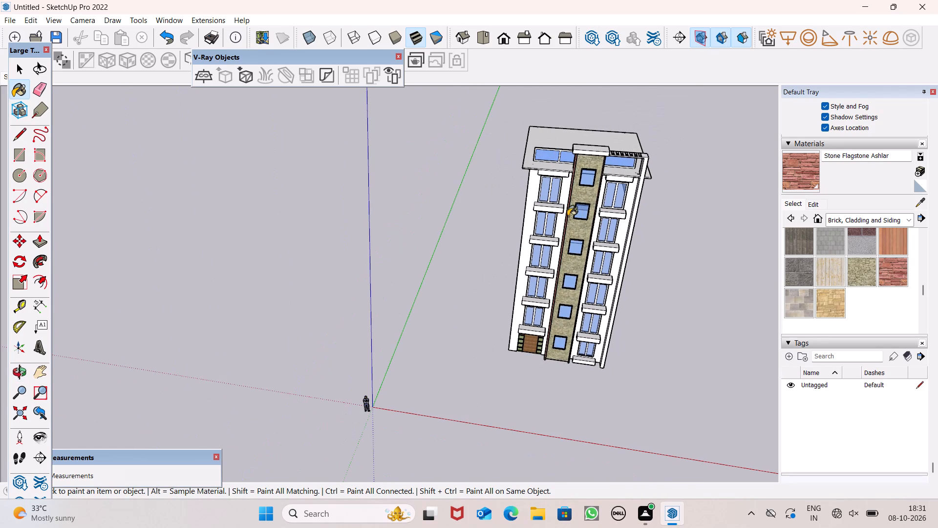
key("space")
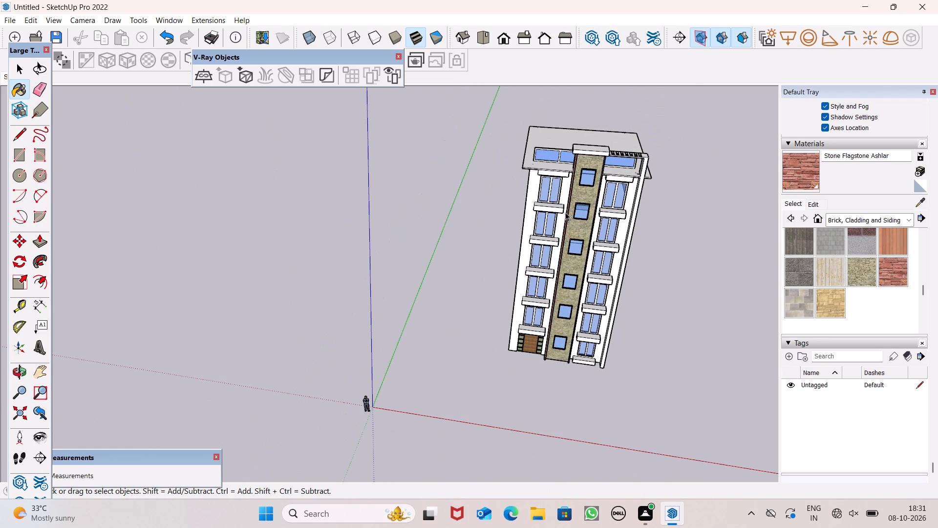
scroll(367, 266, "down", 3)
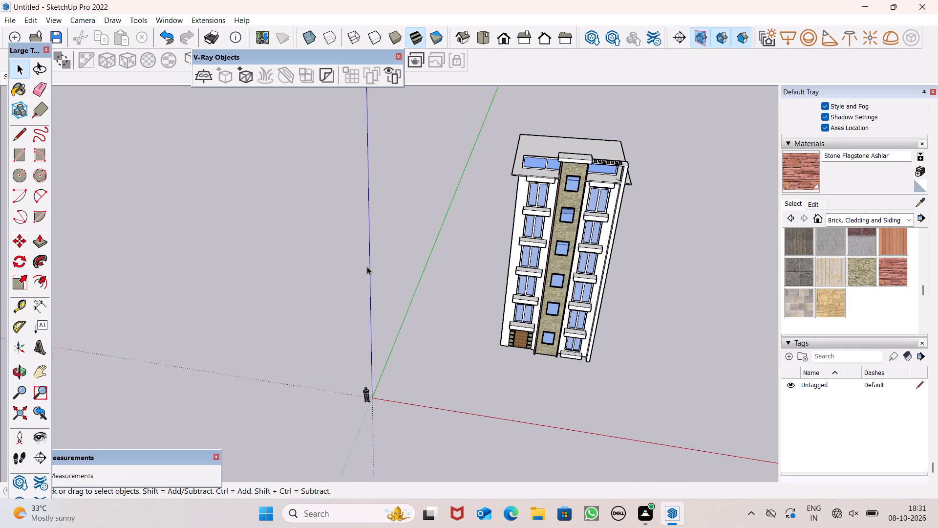
scroll(367, 266, "down", 3)
scroll(522, 256, "up", 6)
middle_click_drag(551, 259, 571, 175)
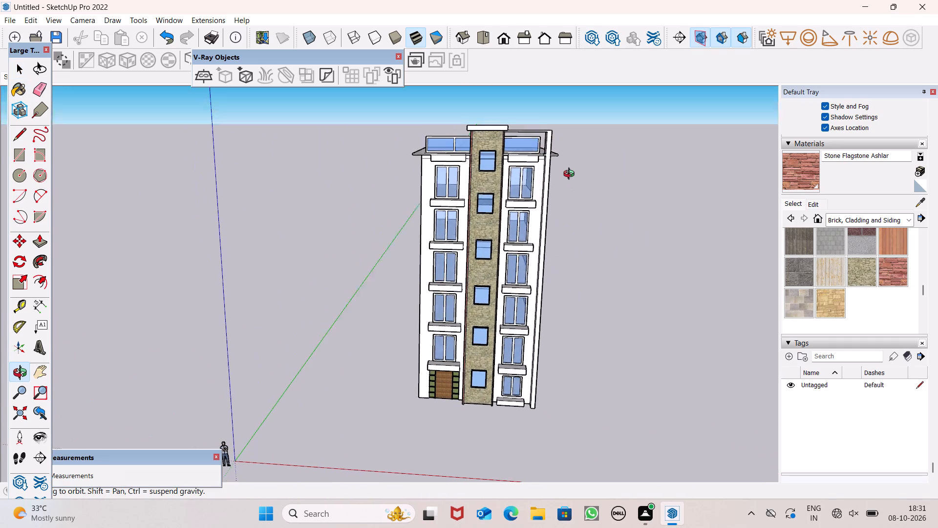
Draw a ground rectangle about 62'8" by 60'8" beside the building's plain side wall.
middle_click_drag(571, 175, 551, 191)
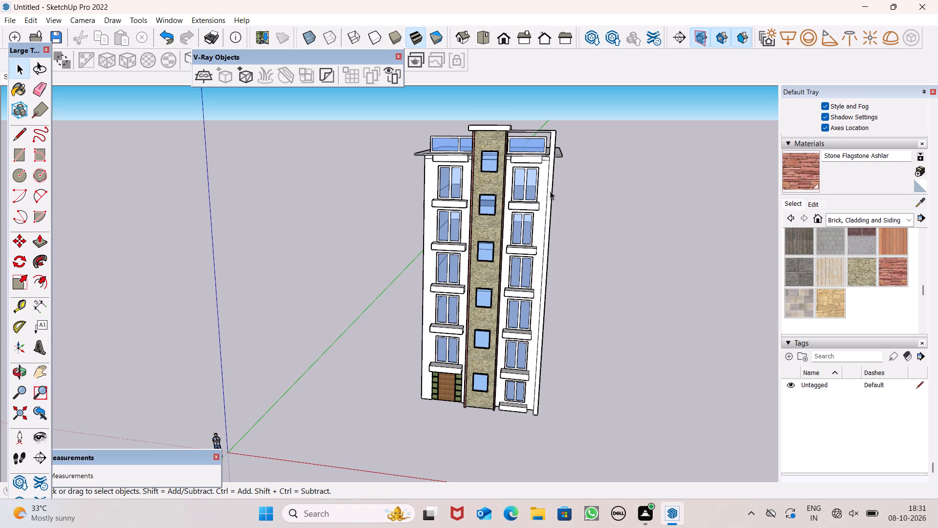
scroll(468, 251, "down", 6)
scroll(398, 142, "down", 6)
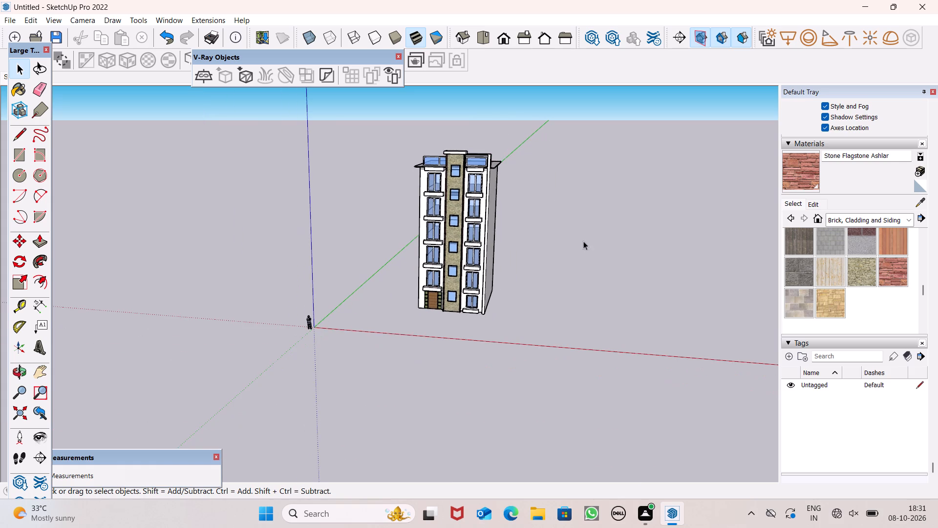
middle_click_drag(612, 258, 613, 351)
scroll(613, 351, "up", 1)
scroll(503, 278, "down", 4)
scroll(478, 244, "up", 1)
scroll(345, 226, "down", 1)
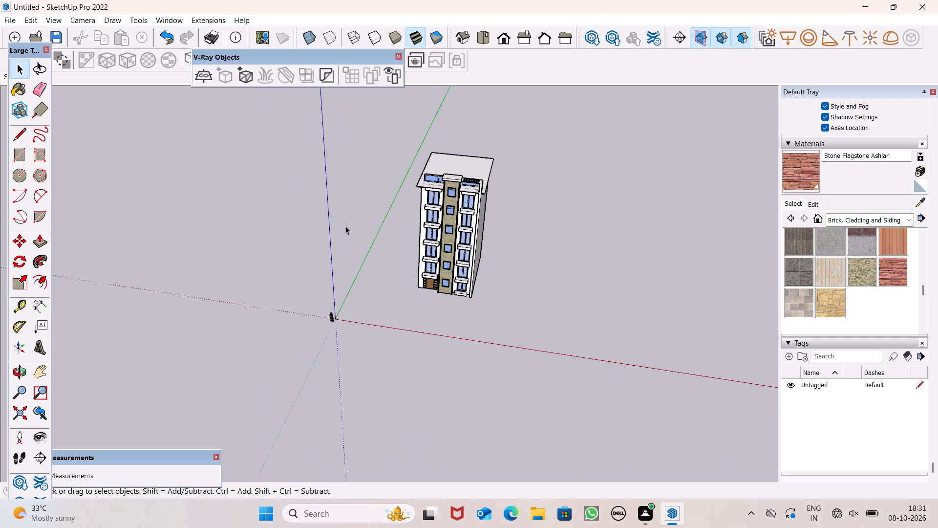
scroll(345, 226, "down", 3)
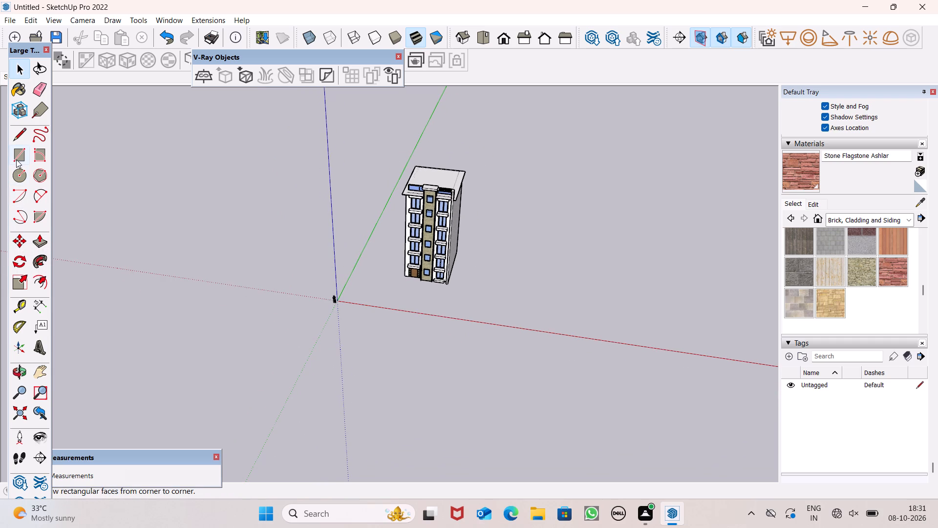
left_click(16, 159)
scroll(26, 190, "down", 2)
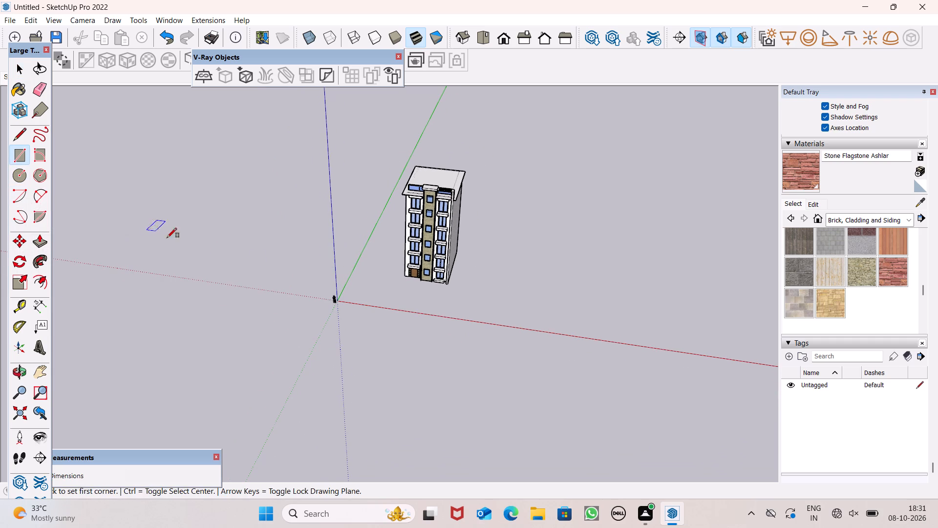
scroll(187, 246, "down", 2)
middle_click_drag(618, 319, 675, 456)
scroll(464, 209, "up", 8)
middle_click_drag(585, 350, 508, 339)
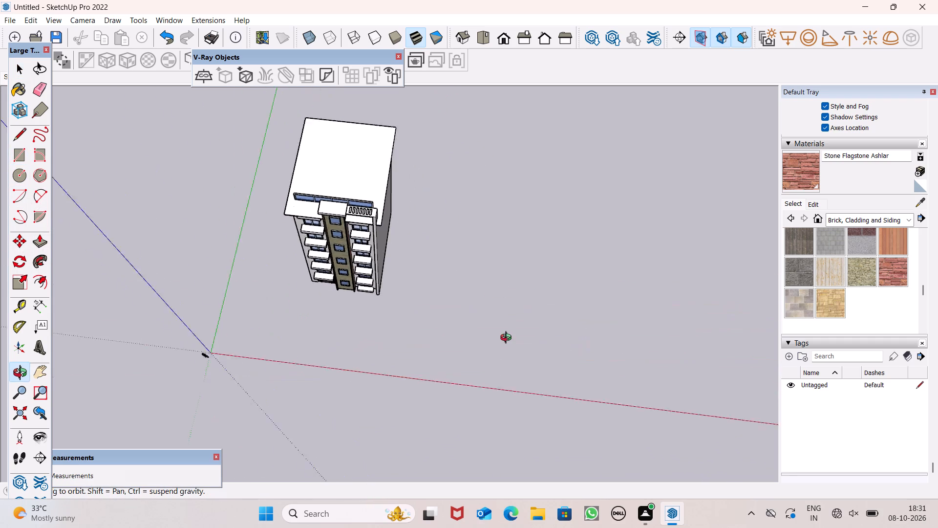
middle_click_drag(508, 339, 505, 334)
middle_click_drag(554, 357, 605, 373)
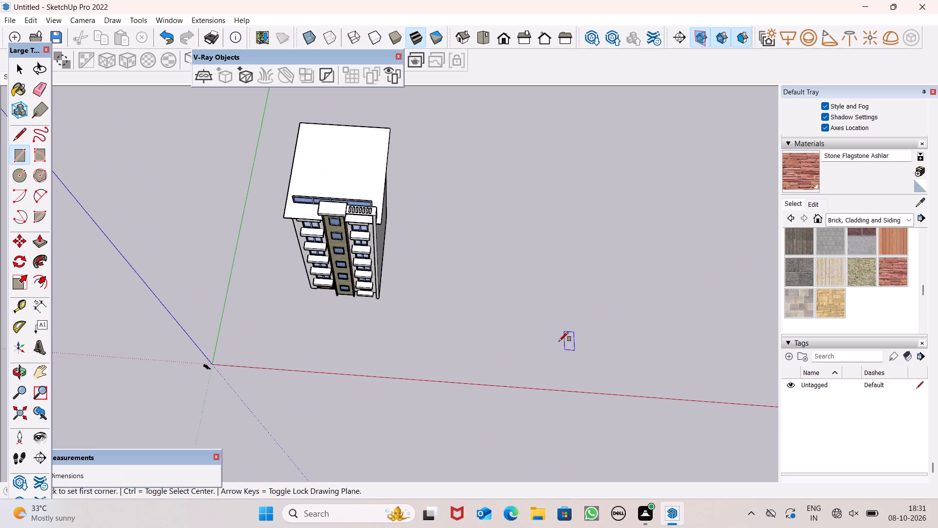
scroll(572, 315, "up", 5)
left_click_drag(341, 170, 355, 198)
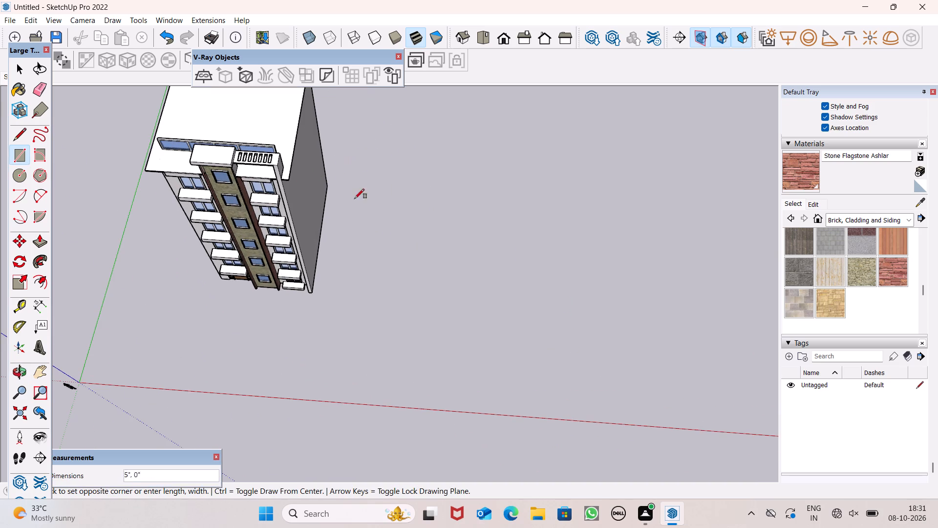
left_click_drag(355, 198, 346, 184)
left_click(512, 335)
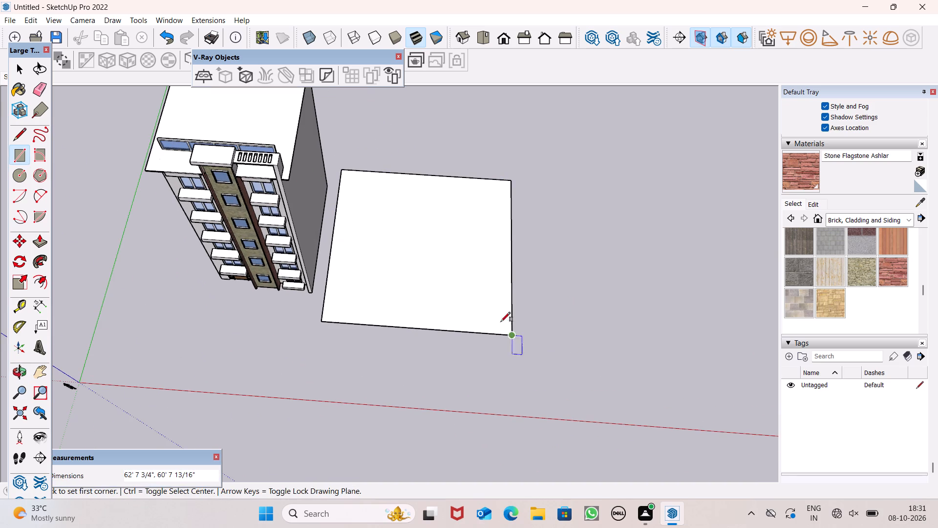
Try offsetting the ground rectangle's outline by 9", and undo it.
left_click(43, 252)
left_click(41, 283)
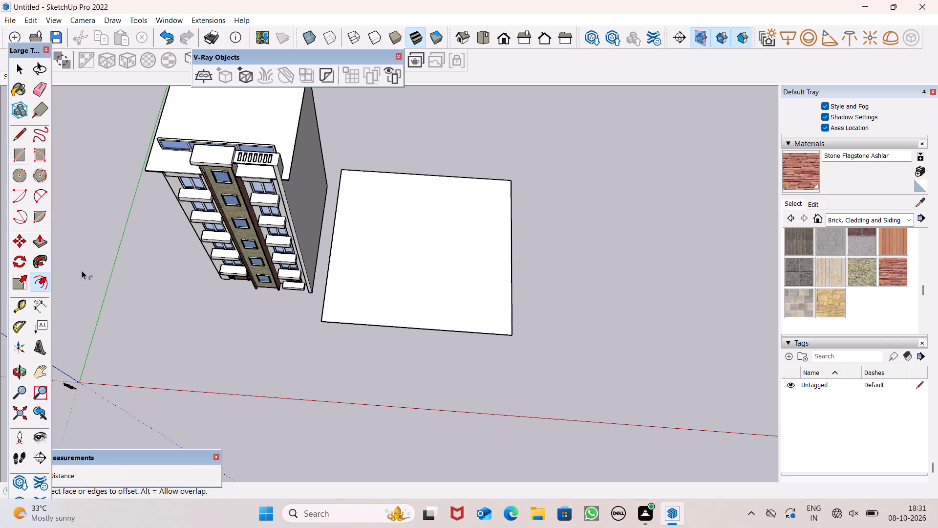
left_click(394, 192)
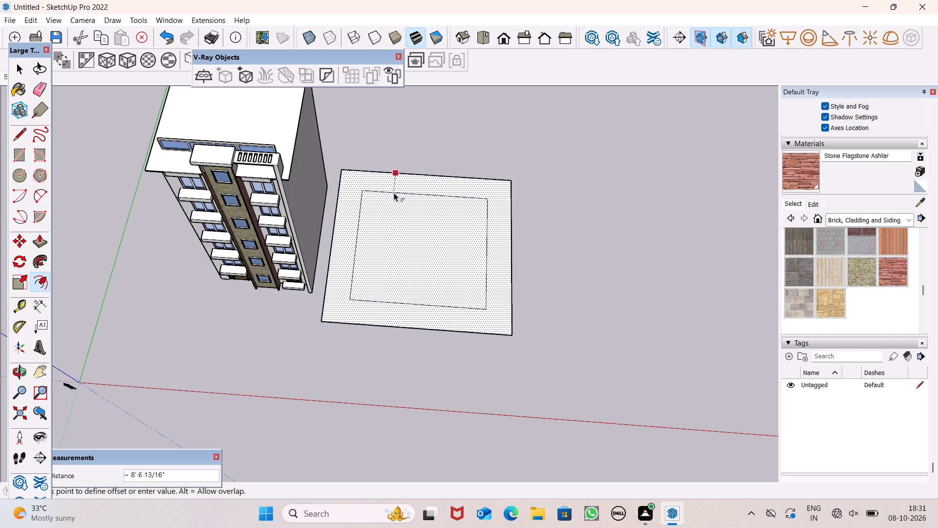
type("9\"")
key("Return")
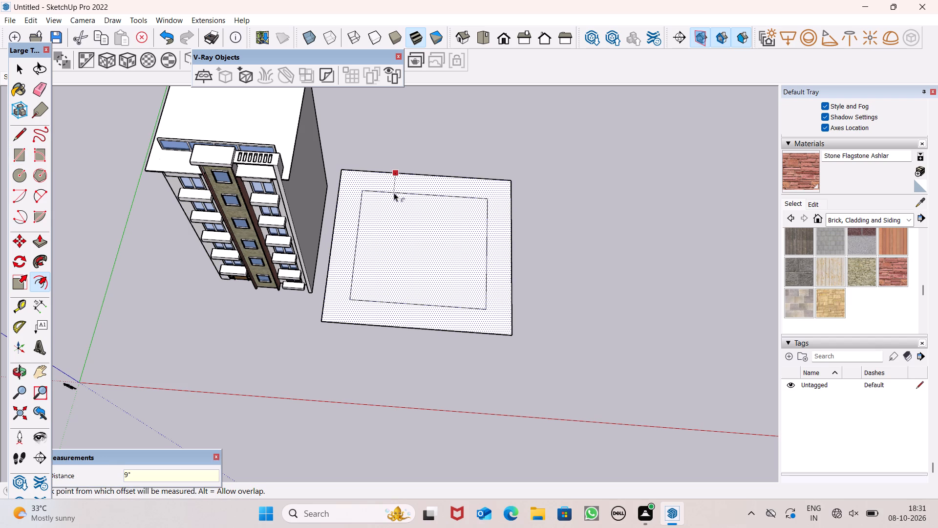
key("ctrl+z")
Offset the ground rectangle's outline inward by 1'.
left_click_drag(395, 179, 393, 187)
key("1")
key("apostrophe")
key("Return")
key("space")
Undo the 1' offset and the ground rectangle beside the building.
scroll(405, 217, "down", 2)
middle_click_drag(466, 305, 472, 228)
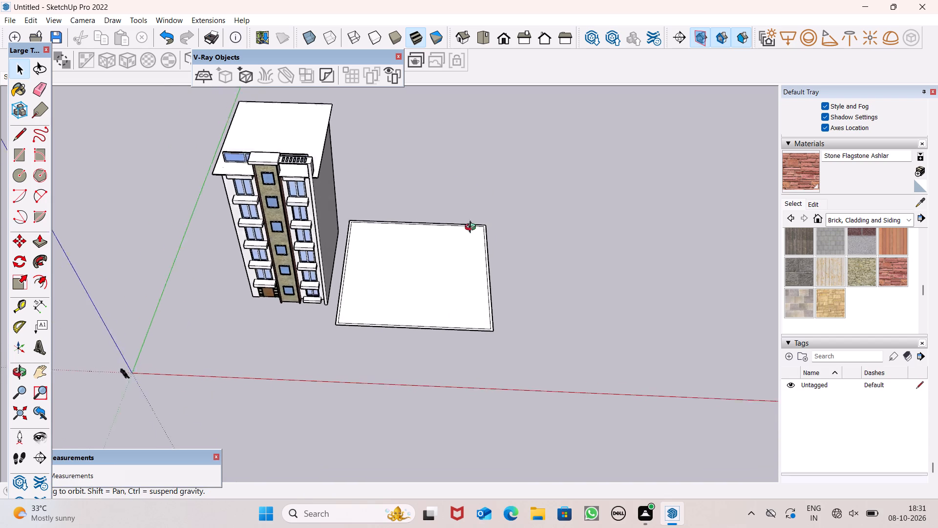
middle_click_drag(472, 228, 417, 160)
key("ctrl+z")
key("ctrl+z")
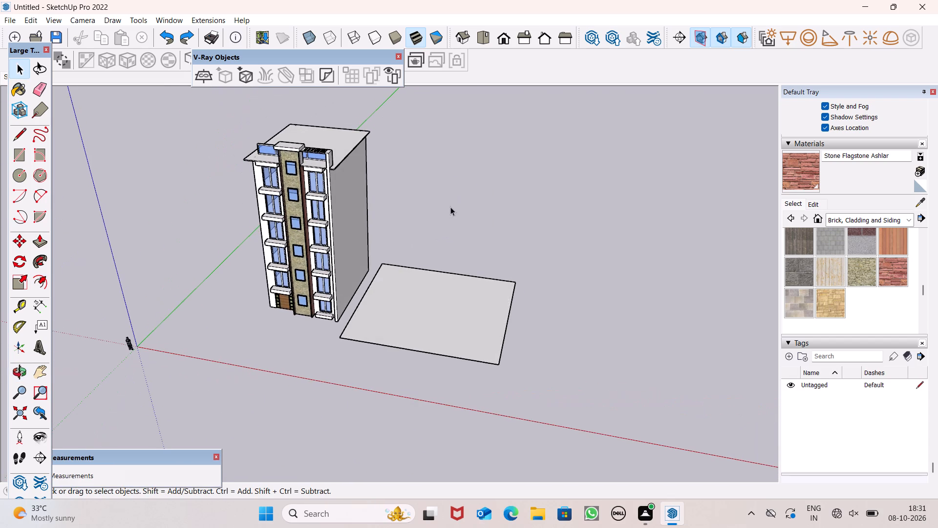
Draw a new ground rectangle about 53'3" by 60'10" beside the building's plain side wall.
middle_click_drag(448, 265, 490, 383)
left_click_drag(20, 154, 34, 157)
left_click(22, 162)
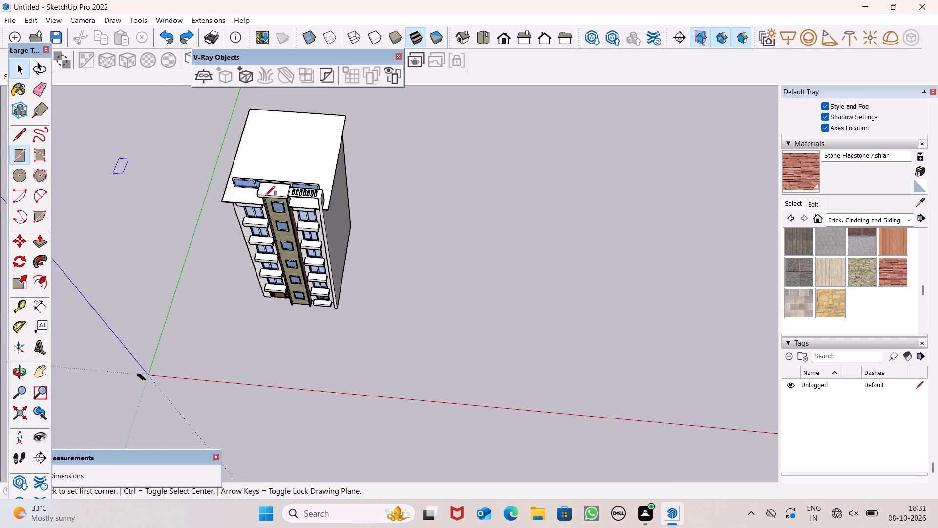
left_click(368, 214)
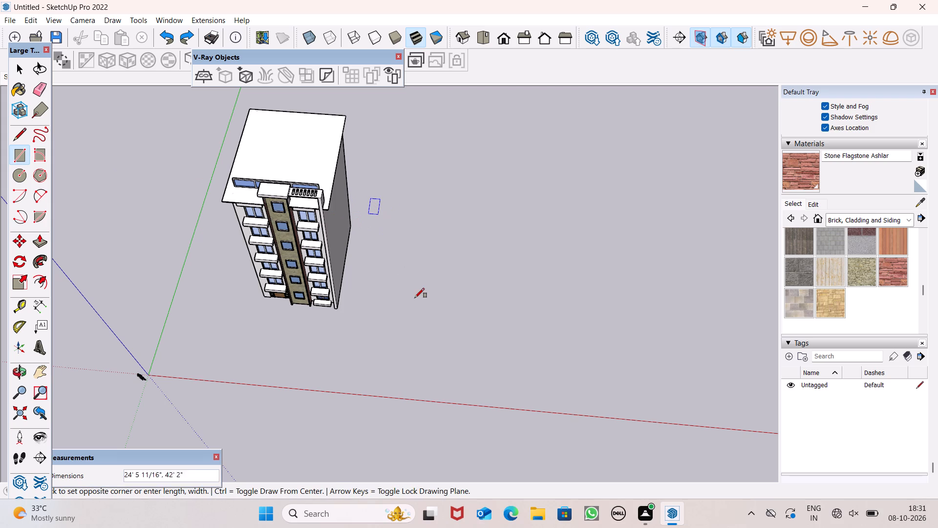
left_click(483, 344)
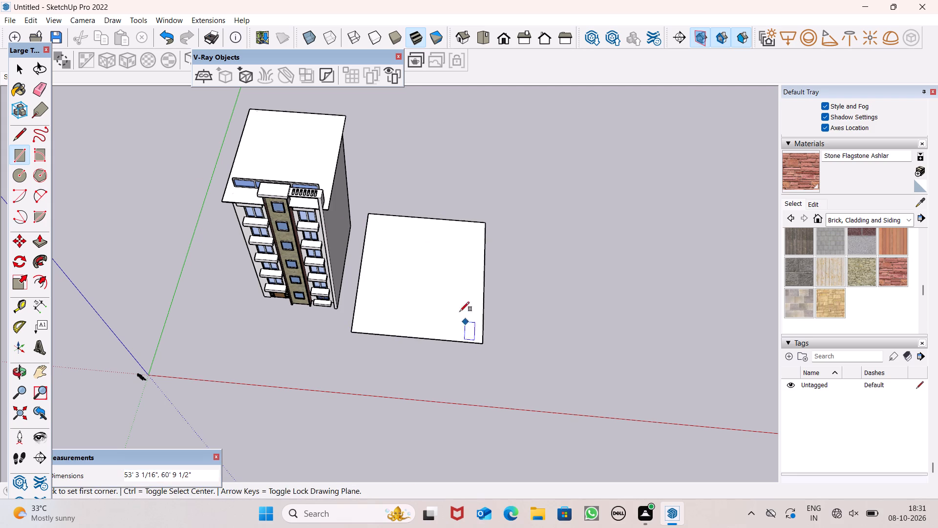
Offset the new ground rectangle's outline inward by 1' for the boundary wall thickness.
key("space")
left_click_drag(45, 288, 48, 284)
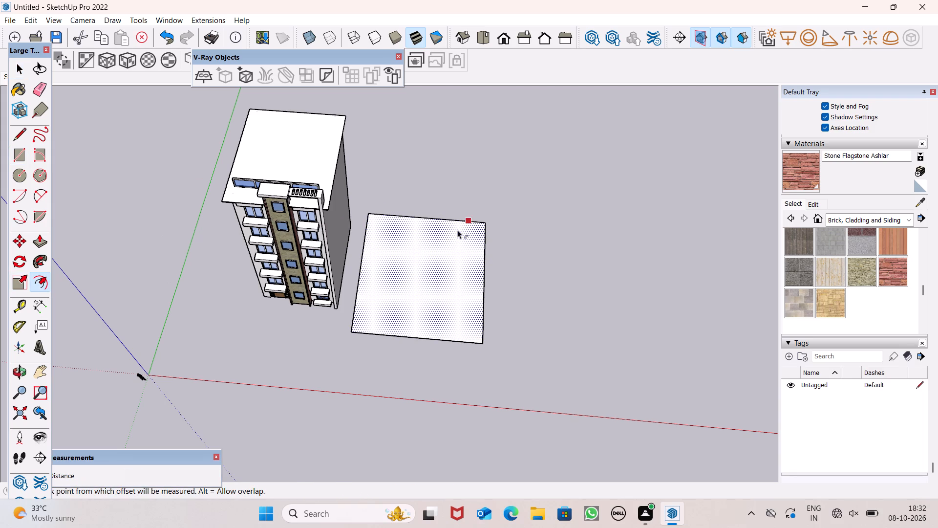
left_click_drag(442, 227, 441, 233)
type("1'")
key("Return")
key("space")
scroll(486, 325, "up", 4)
key("space")
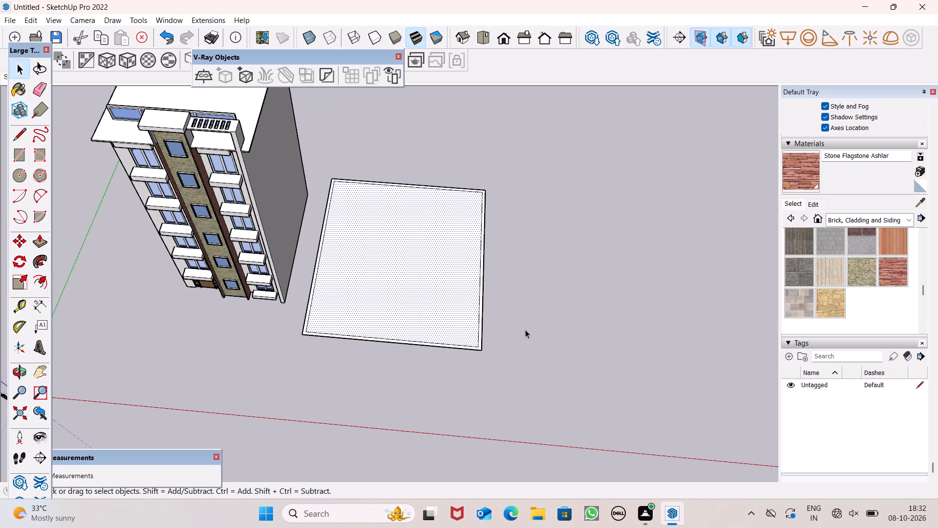
left_click(525, 330)
Draw 1' lines from the inner outline's two front corners to the outer front edge, separating the front strip.
left_click(20, 136)
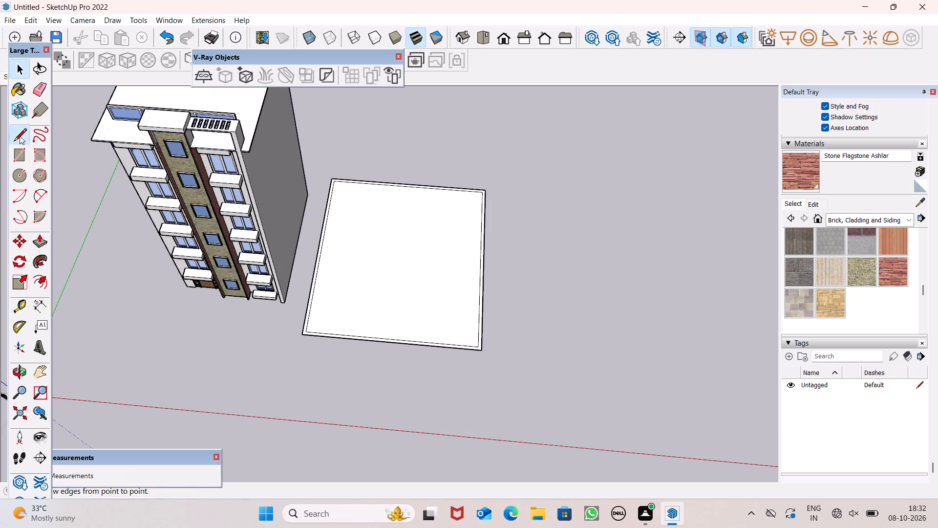
scroll(336, 424, "up", 7)
scroll(306, 292, "up", 4)
left_click(276, 255)
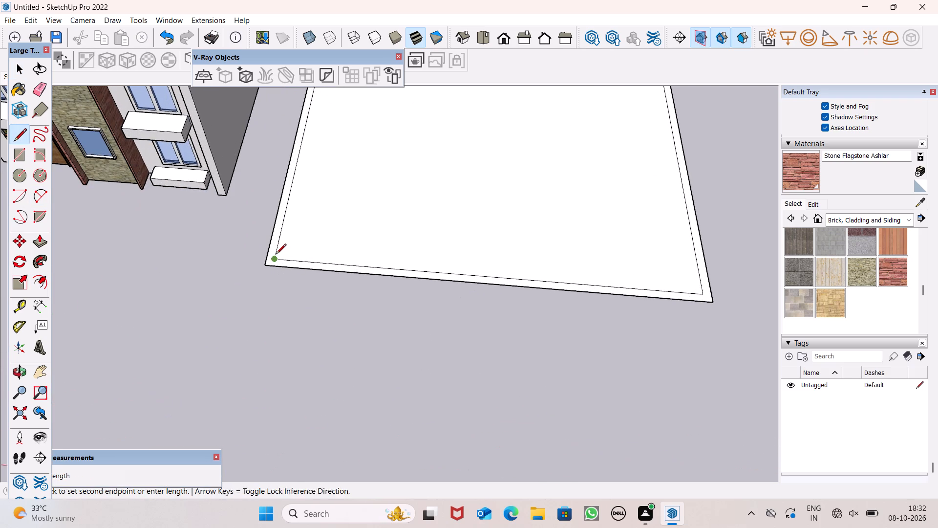
left_click(278, 267)
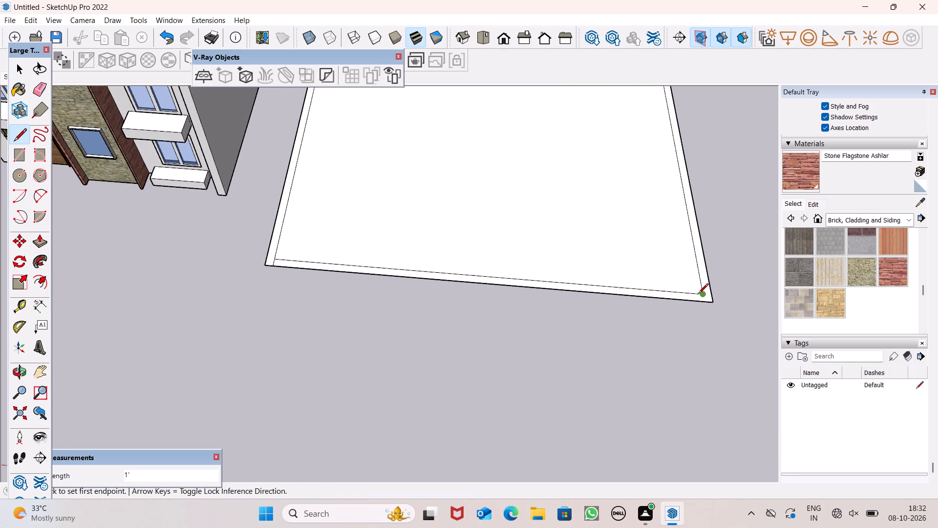
left_click(698, 294)
left_click(701, 306)
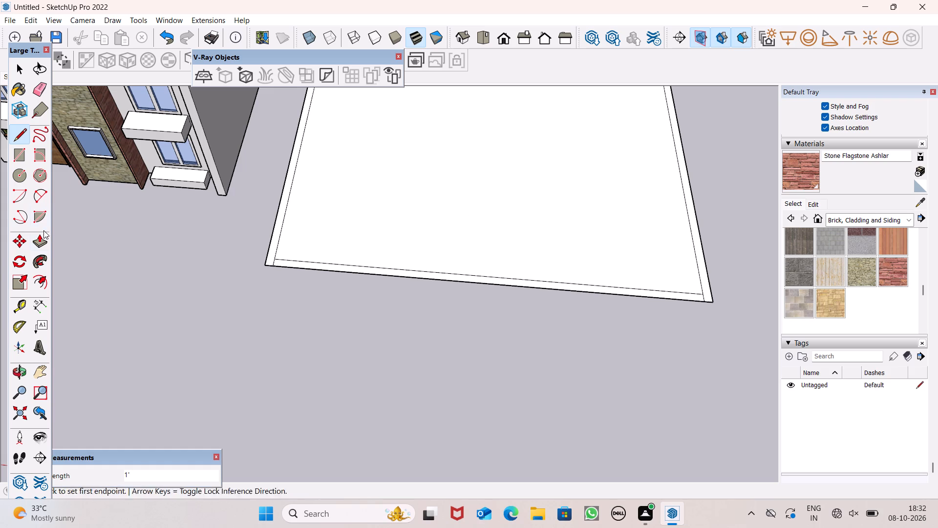
Push/Pull the U-shaped border strip up 6' to form boundary walls on three sides.
left_click(42, 237)
scroll(316, 239, "up", 4)
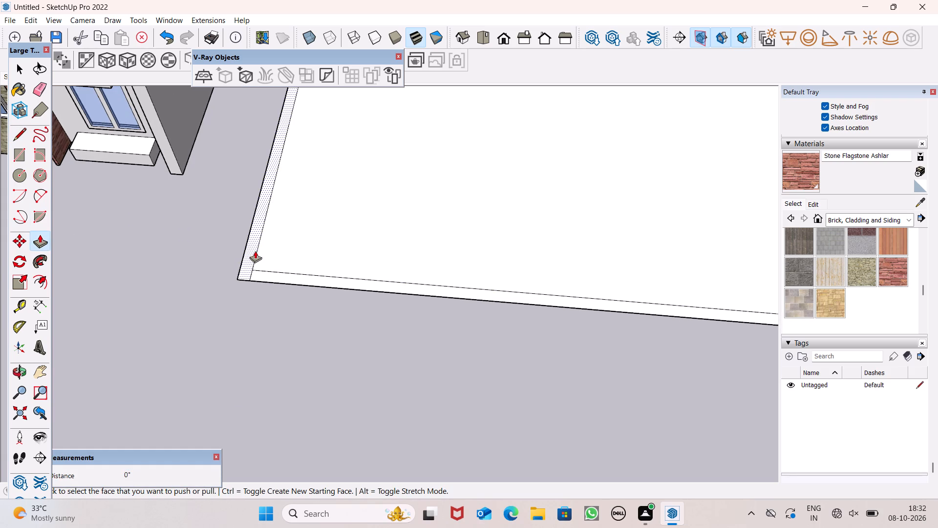
left_click_drag(252, 251, 184, 194)
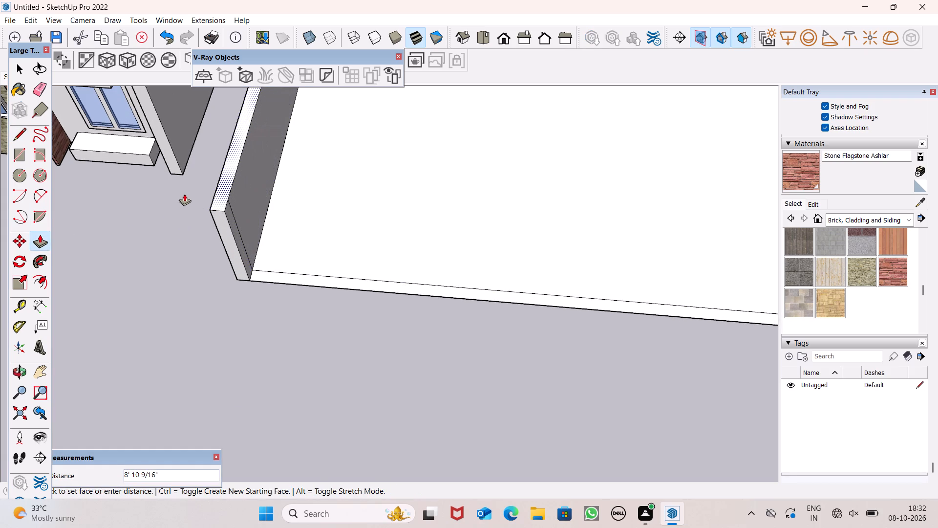
left_click_drag(184, 194, 186, 192)
type("6'")
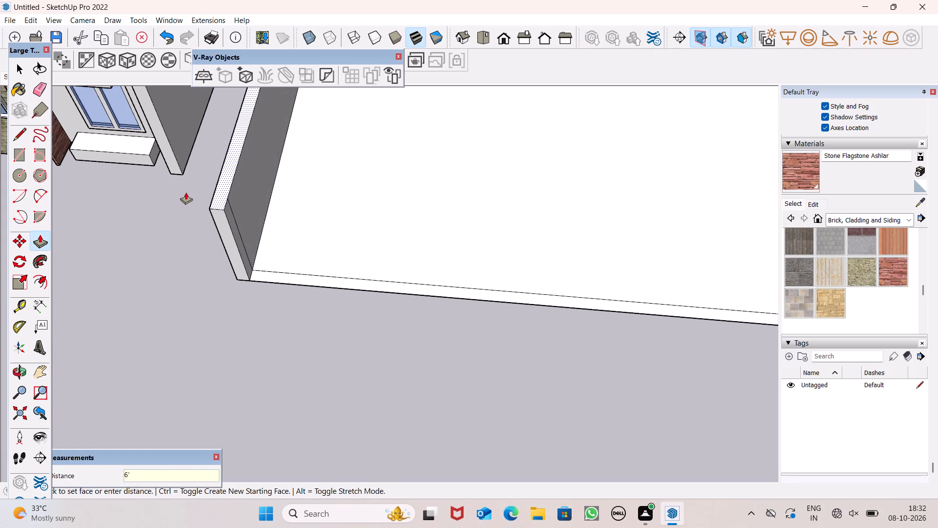
left_click_drag(186, 192, 186, 191)
key("Return")
scroll(212, 207, "down", 5)
scroll(280, 233, "down", 2)
scroll(281, 239, "up", 1)
scroll(281, 242, "down", 1)
middle_click_drag(338, 266, 353, 232)
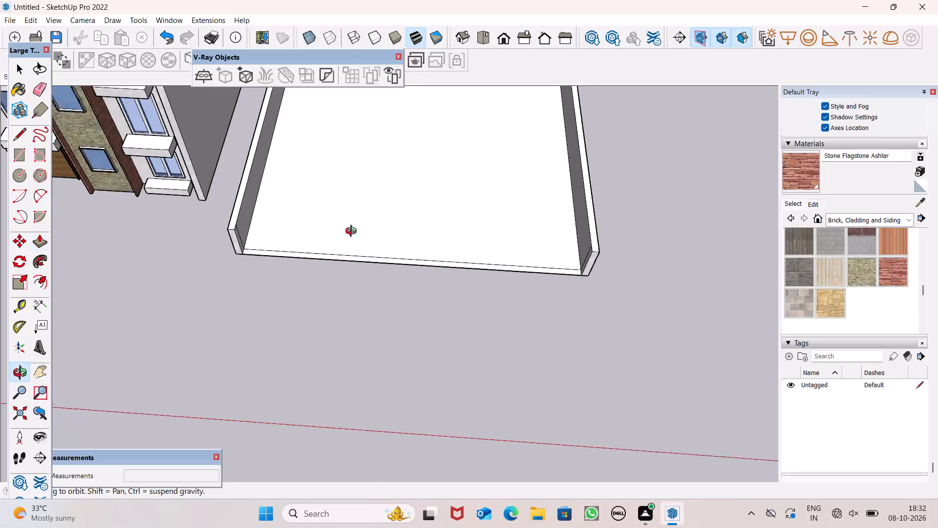
middle_click_drag(353, 232, 393, 68)
type("v")
key("space")
scroll(450, 203, "down", 3)
key("space")
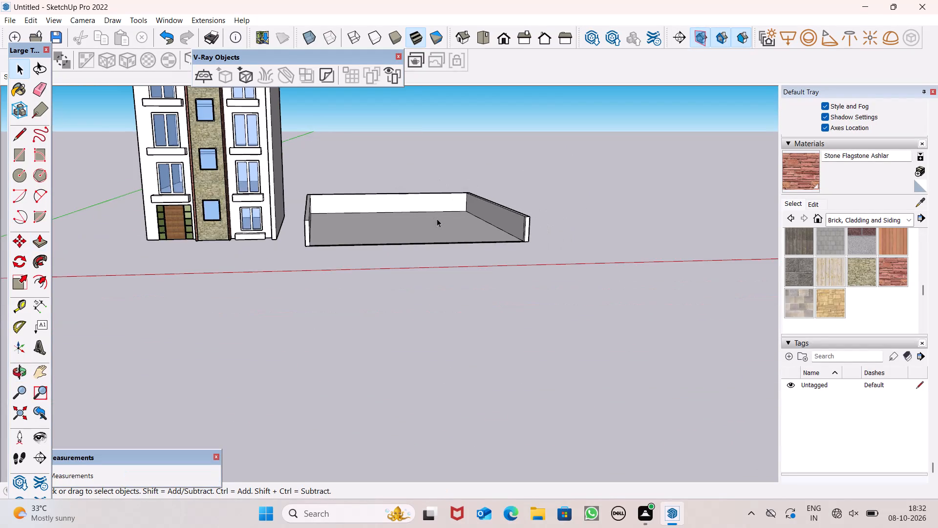
Paint the outer face of the boundary side wall farthest from the building with Stone Sandstone Ashlar Light.
scroll(437, 219, "down", 2)
middle_click_drag(440, 220, 385, 315)
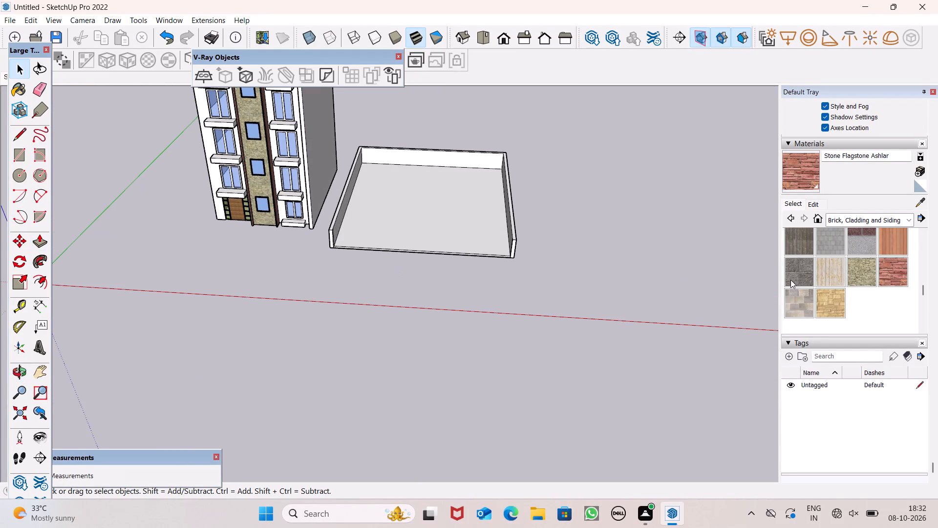
left_click(838, 298)
scroll(625, 225, "up", 1)
middle_click_drag(618, 228, 370, 231)
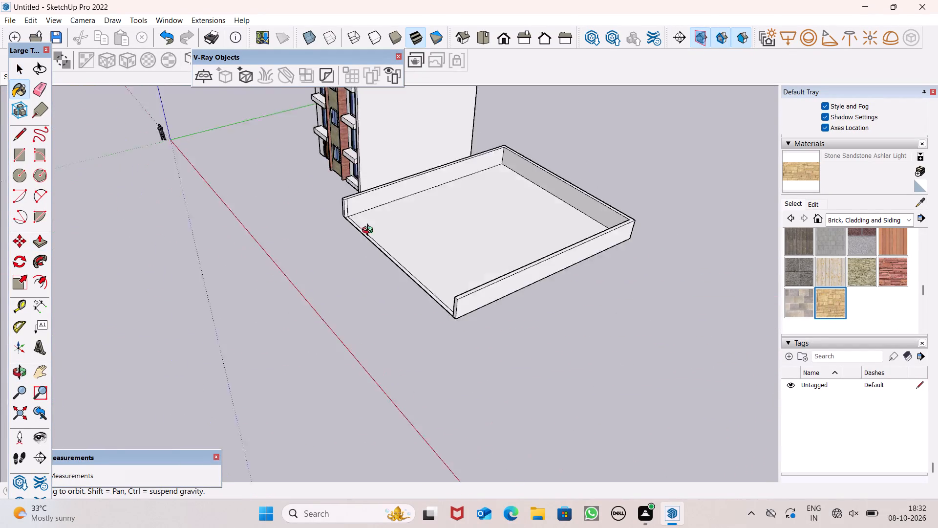
middle_click_drag(370, 231, 353, 217)
scroll(353, 217, "up", 1)
scroll(471, 299, "up", 4)
left_click(488, 300)
middle_click_drag(488, 300, 573, 262)
middle_click_drag(541, 256, 784, 255)
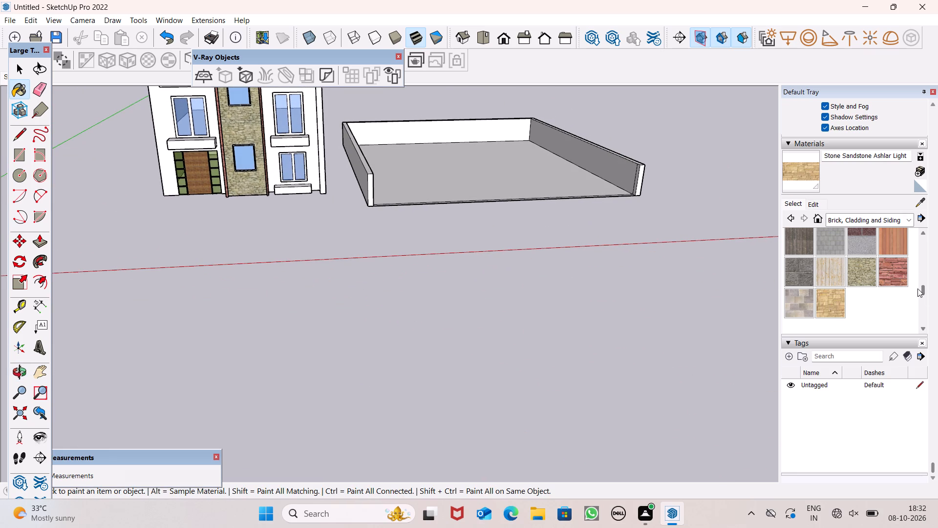
Browse the Landscaping, Fencing and Vegetation material collection for a suitable finish for the walled plot.
left_click(910, 220)
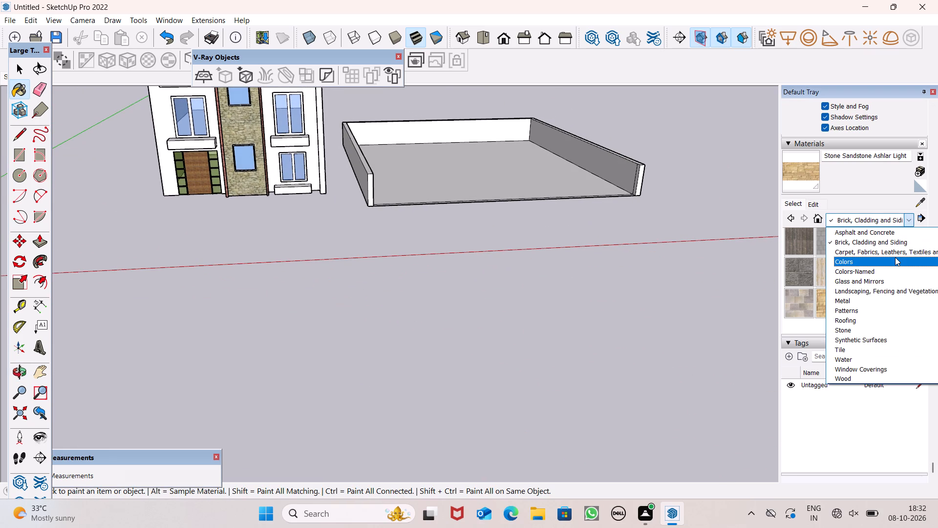
left_click(895, 291)
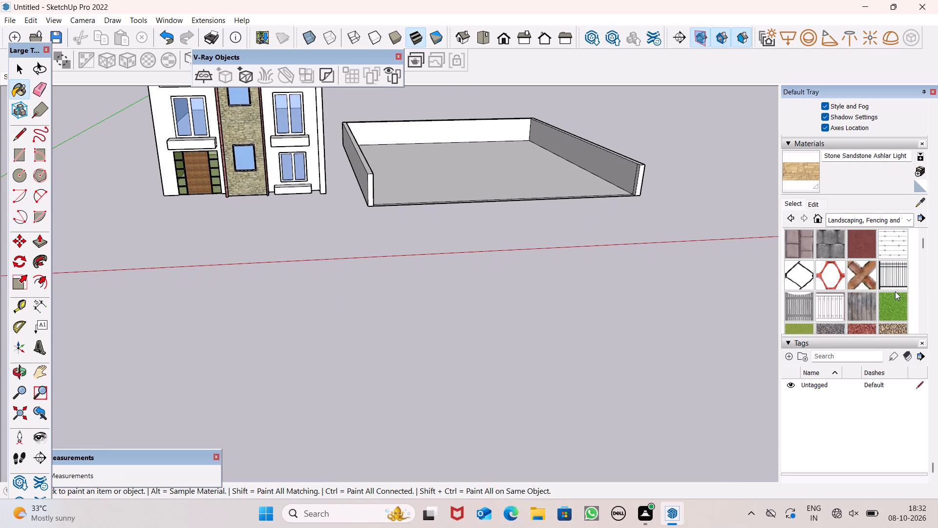
scroll(895, 291, "down", 6)
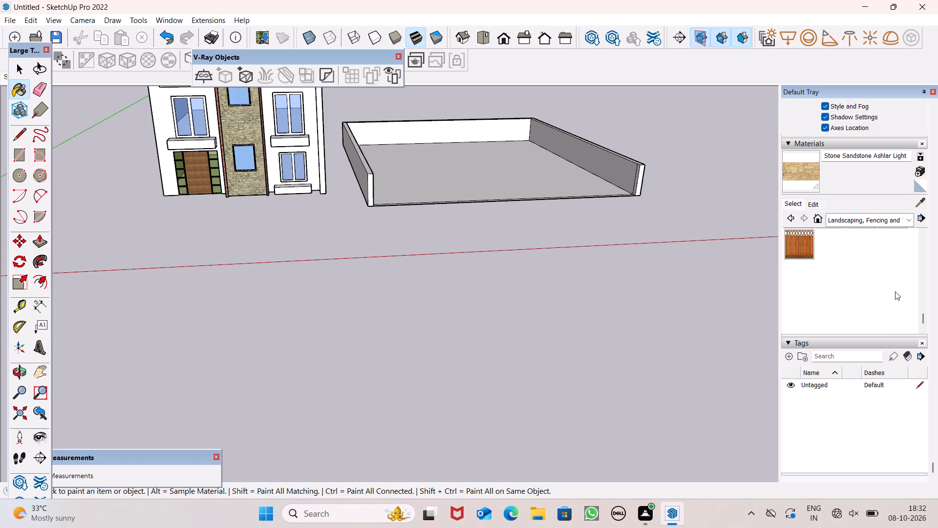
scroll(895, 291, "up", 8)
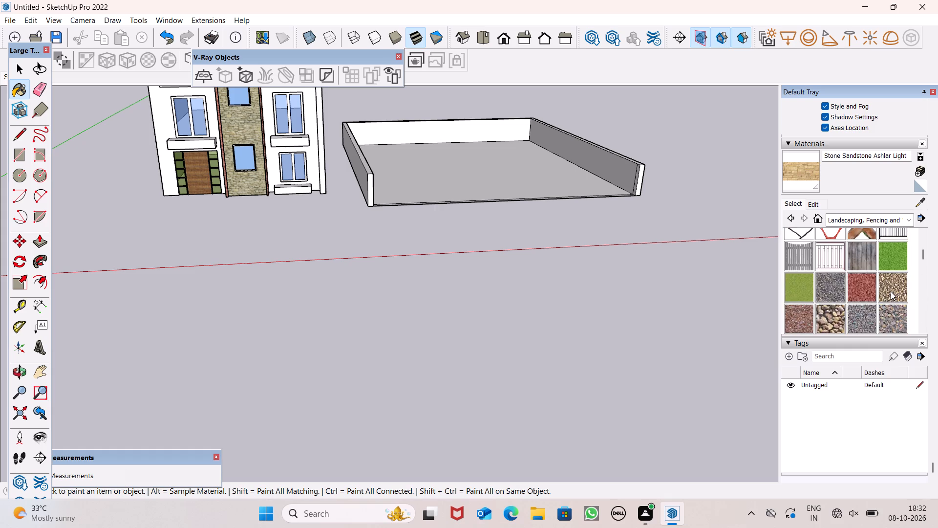
scroll(891, 291, "down", 1)
scroll(891, 291, "up", 1)
scroll(891, 291, "down", 1)
scroll(891, 291, "up", 3)
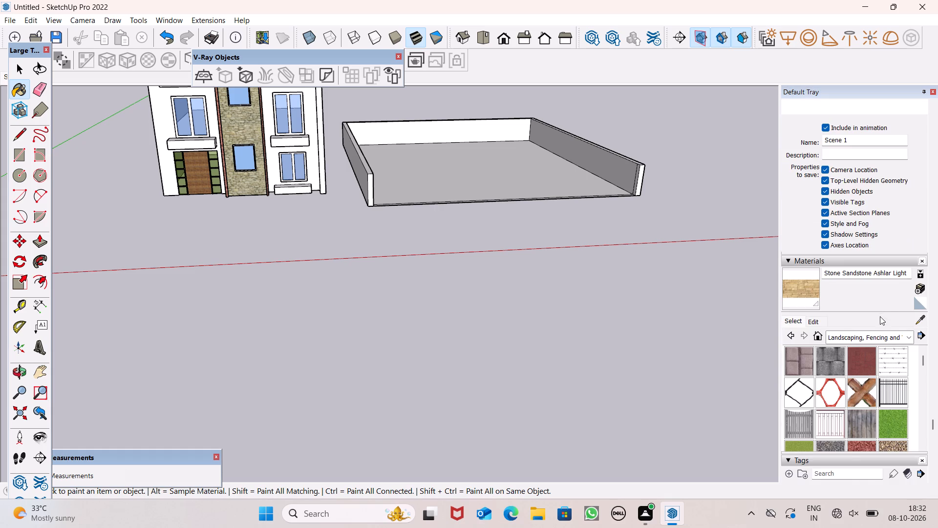
scroll(873, 412, "up", 2)
scroll(873, 410, "down", 1)
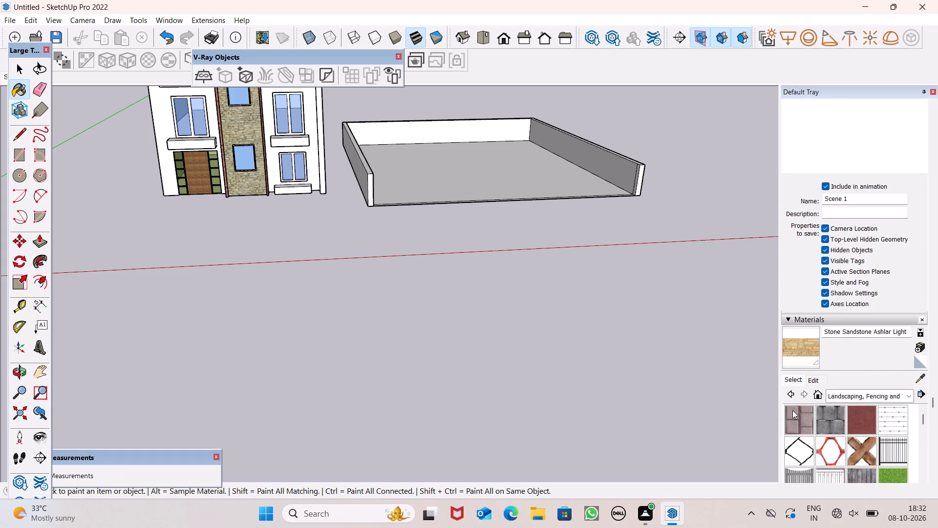
Paint the inner faces of all three boundary walls with Stone Sandstone Ashlar Light.
left_click(797, 355)
scroll(613, 170, "up", 4)
scroll(624, 143, "down", 1)
left_click(618, 166)
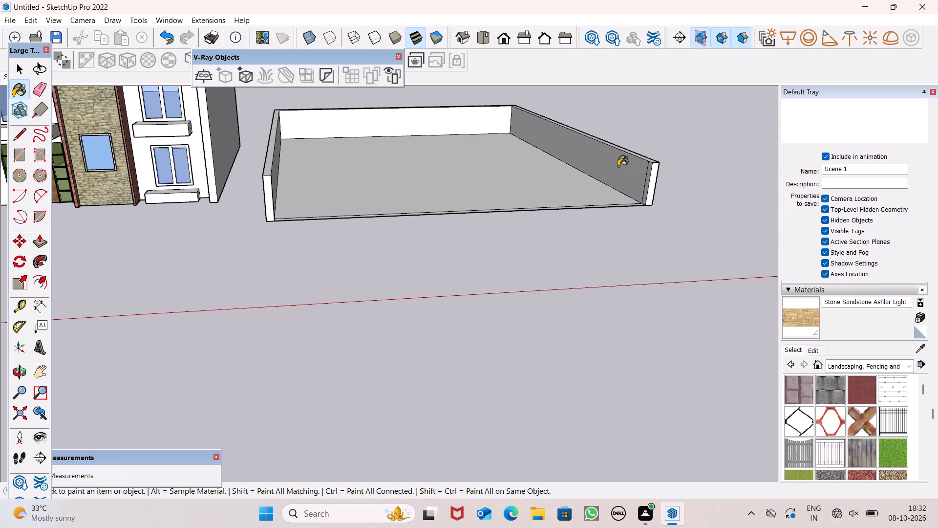
left_click(347, 126)
middle_click_drag(319, 155, 317, 155)
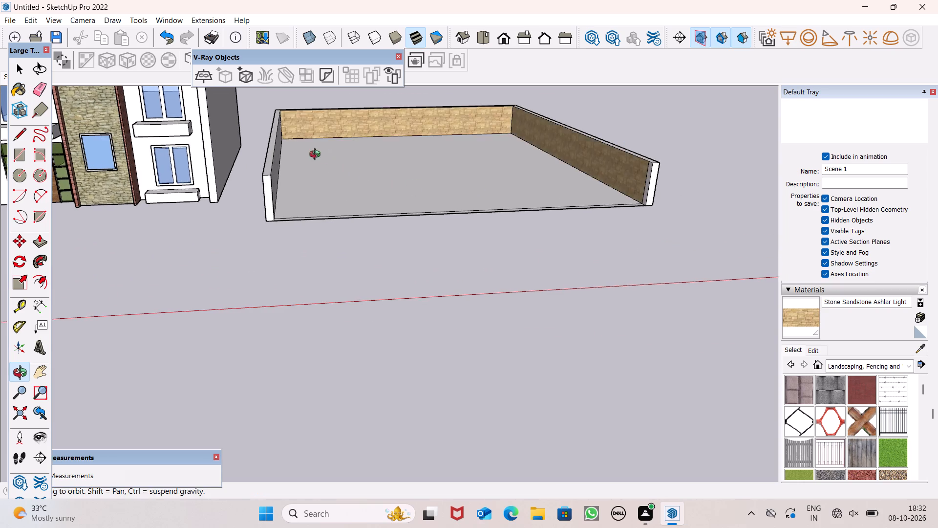
middle_click_drag(317, 155, 180, 164)
left_click(277, 163)
scroll(266, 170, "up", 4)
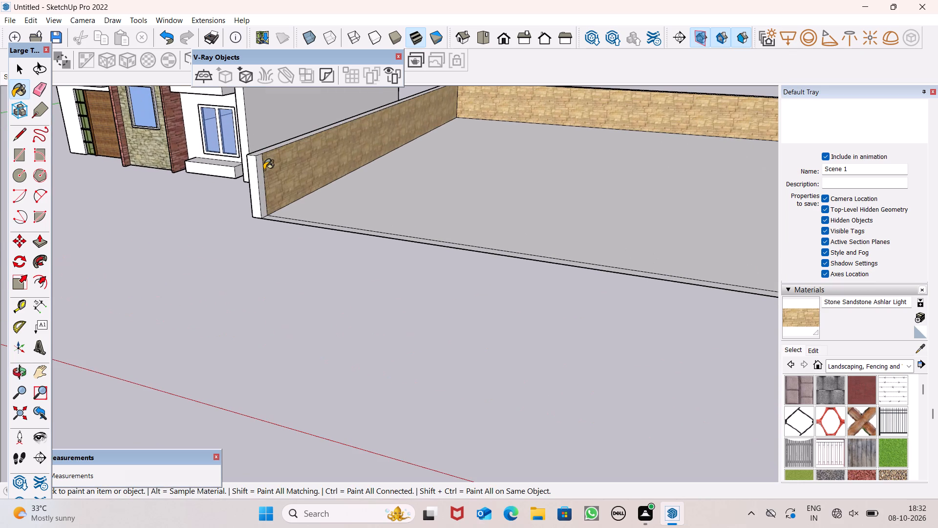
left_click(258, 170)
Paint the outer, top and front end faces of the boundary wall beside the building with Stone Sandstone Ashlar Light.
middle_click_drag(269, 170, 535, 207)
left_click(476, 210)
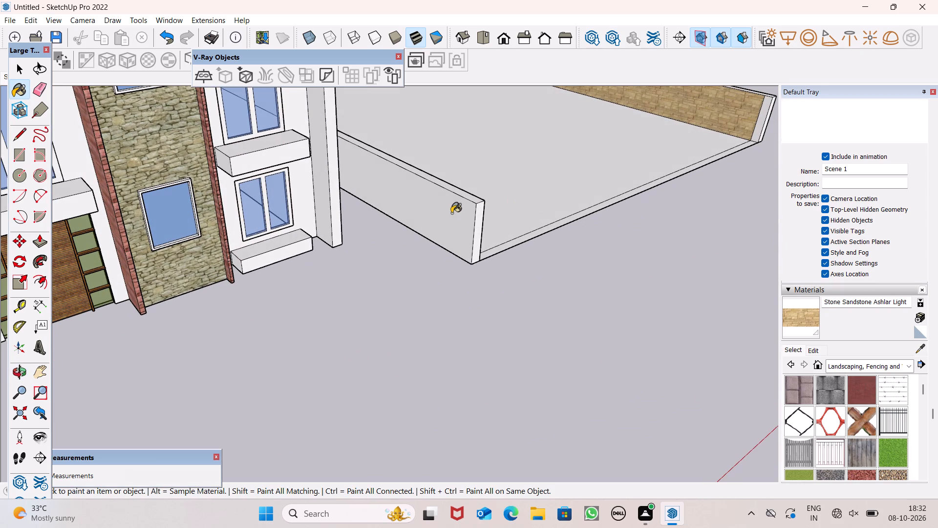
left_click(455, 210)
left_click(466, 198)
left_click(481, 214)
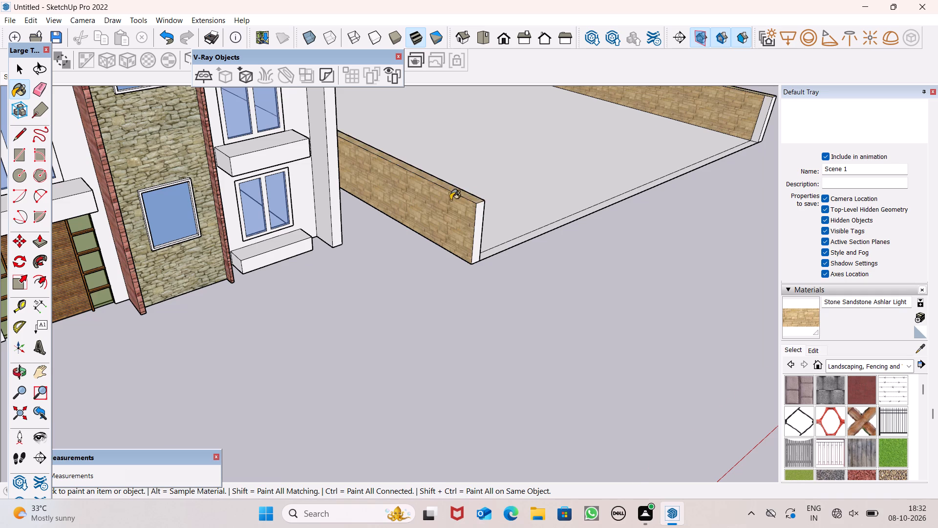
Paint the front end and adjoining narrow inner strip of the side wall farthest from the building with the same sandstone.
scroll(448, 200, "down", 8)
scroll(644, 170, "up", 7)
scroll(628, 137, "down", 1)
scroll(628, 137, "up", 5)
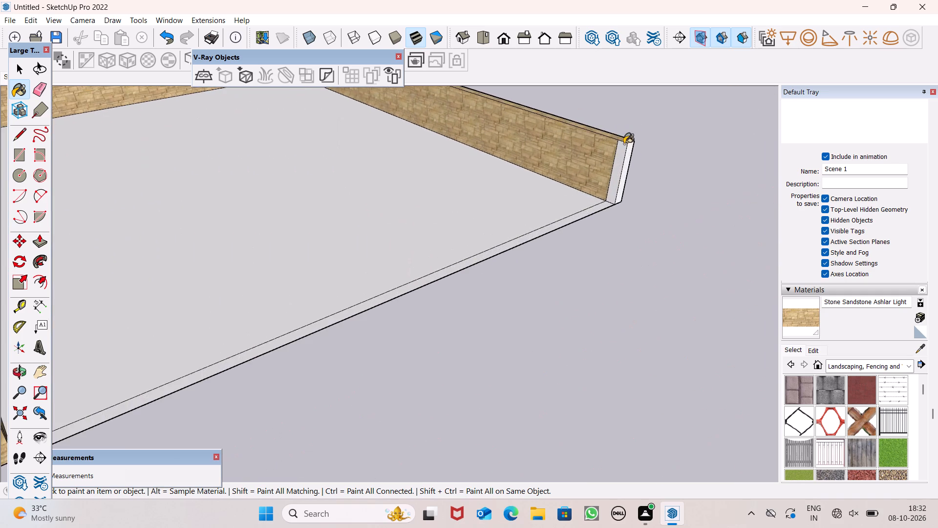
scroll(623, 159, "up", 8)
left_click(627, 167)
left_click(609, 160)
Paint the outer face of the plot's rear boundary wall with Stone Sandstone Ashlar Light.
scroll(639, 125, "down", 6)
scroll(628, 163, "down", 2)
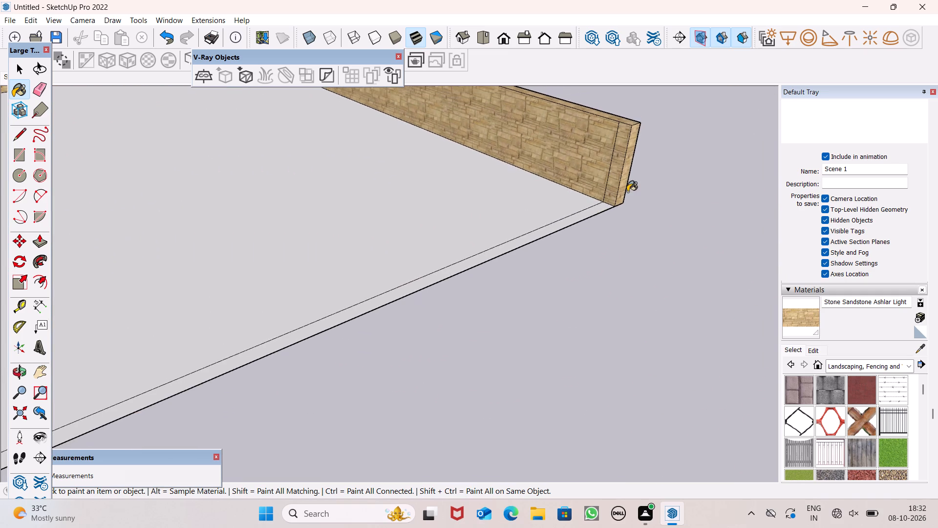
middle_click_drag(629, 193, 146, 189)
scroll(268, 209, "down", 4)
scroll(305, 243, "up", 1)
scroll(313, 244, "down", 5)
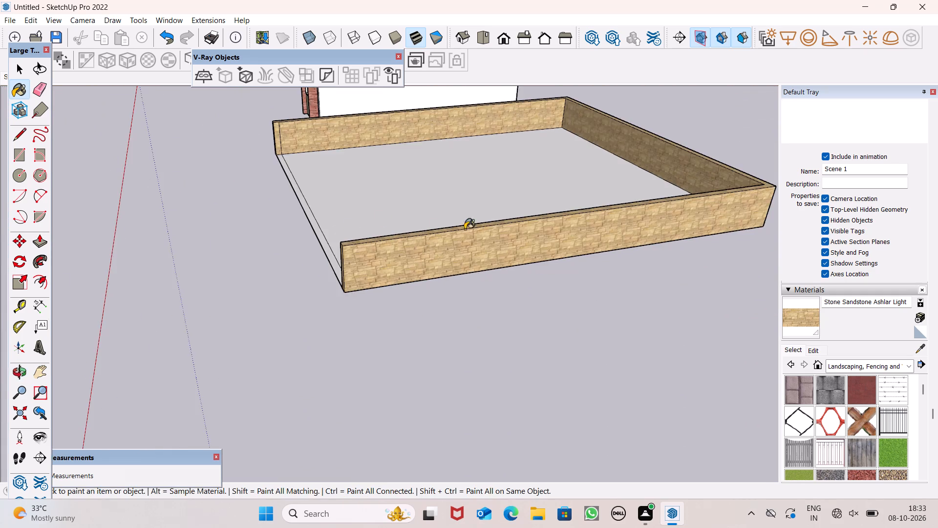
middle_click_drag(465, 229, 65, 156)
left_click(238, 163)
middle_click_drag(539, 171, 241, 204)
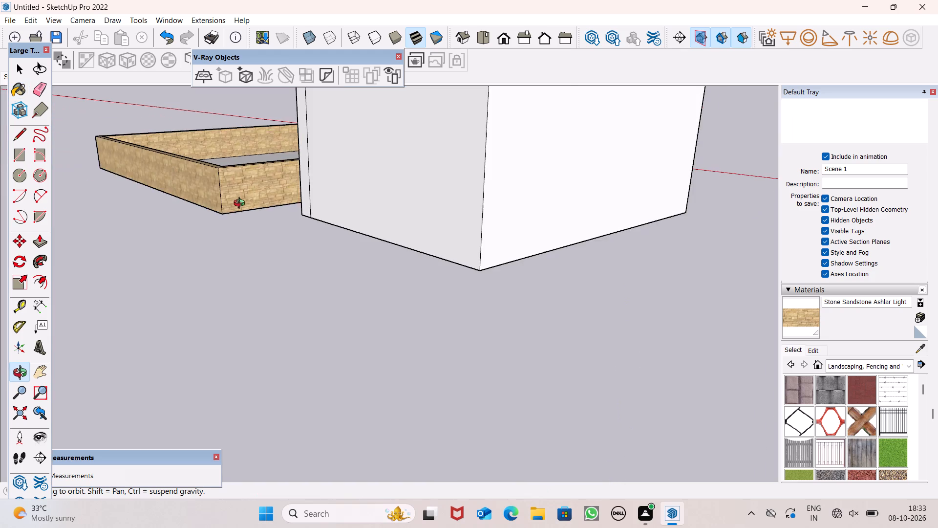
middle_click_drag(241, 204, 936, 255)
middle_click_drag(457, 223, 888, 258)
scroll(882, 254, "up", 1)
scroll(384, 215, "down", 1)
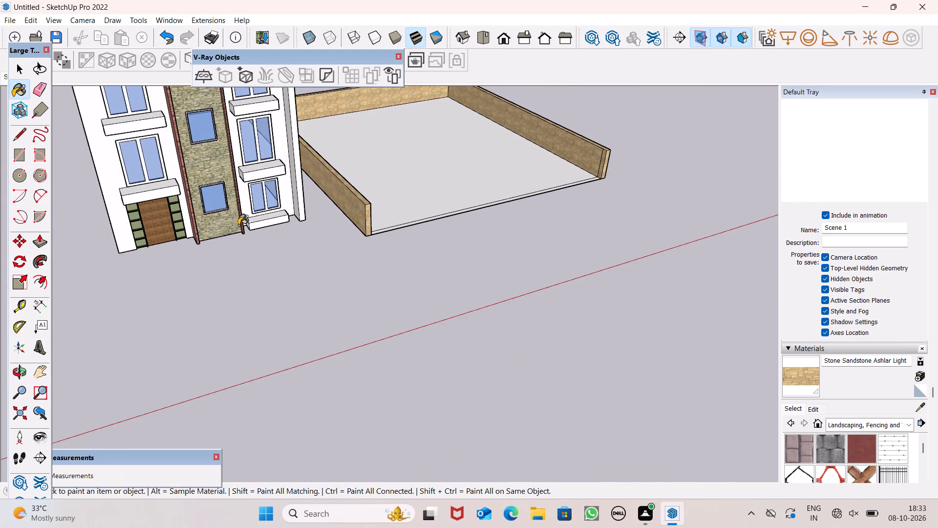
scroll(221, 240, "down", 2)
key("space")
scroll(284, 280, "down", 2)
scroll(284, 291, "up", 1)
scroll(284, 291, "down", 8)
middle_click_drag(466, 242, 407, 219)
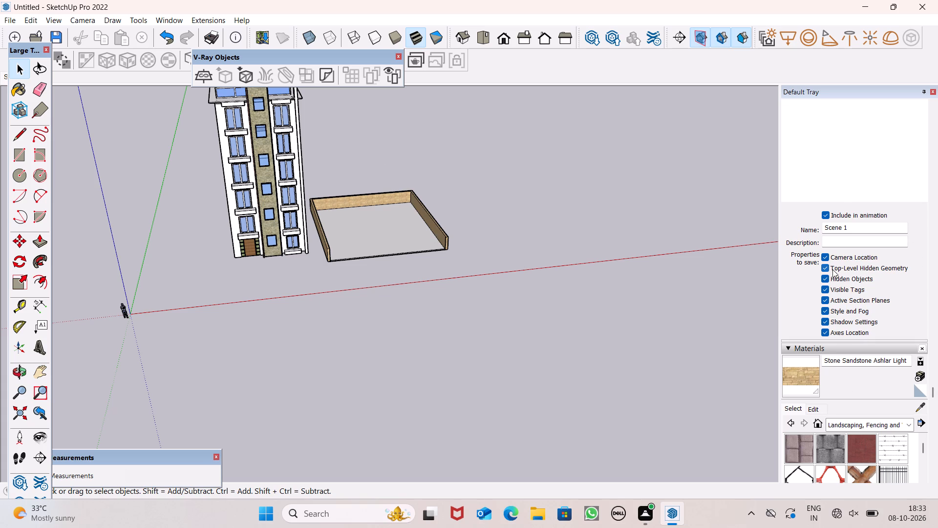
Search 3D Warehouse components for "balcony railing".
scroll(853, 248, "up", 1)
scroll(853, 248, "down", 1)
scroll(853, 248, "up", 3)
scroll(853, 247, "down", 1)
scroll(853, 247, "up", 7)
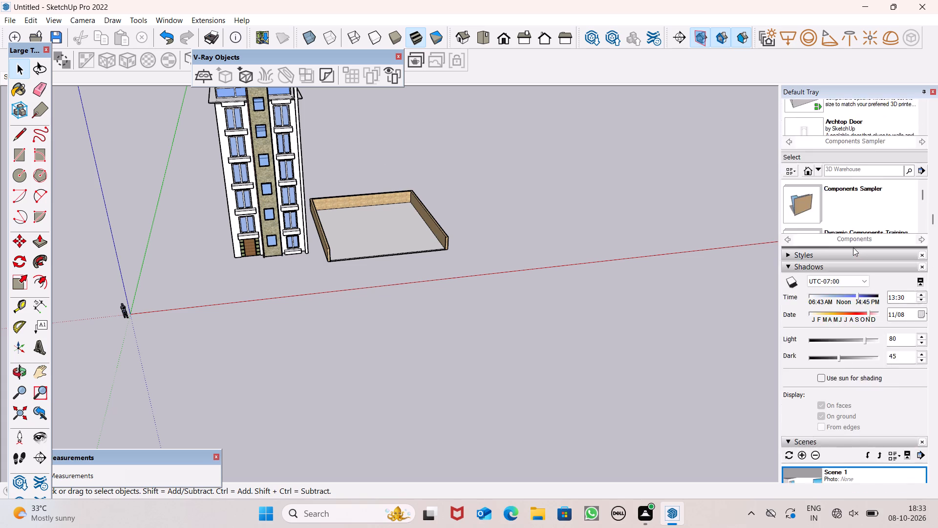
scroll(853, 247, "down", 1)
scroll(853, 247, "up", 11)
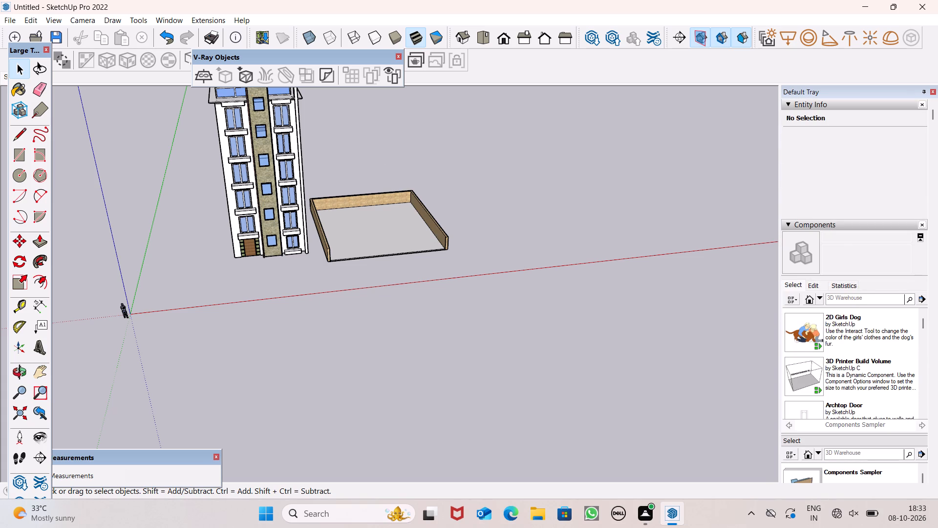
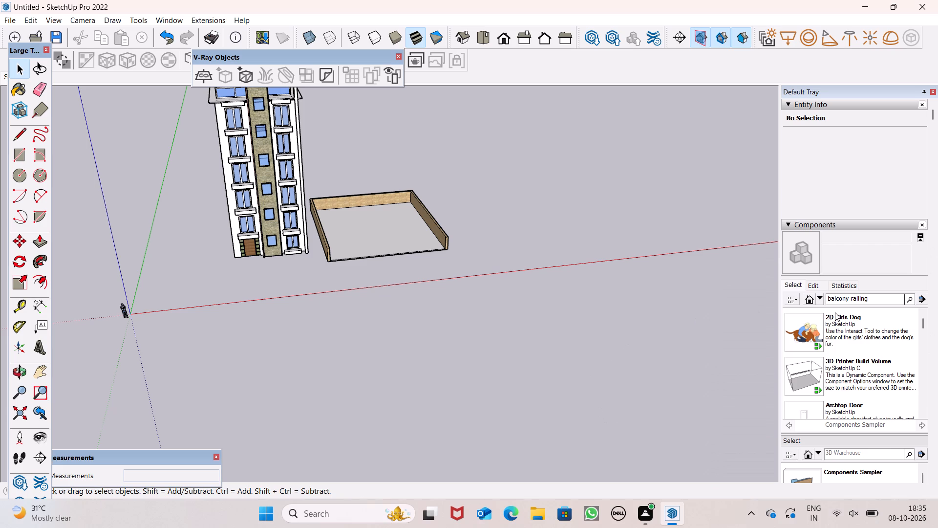
Run the 3D Warehouse component search for "balcony railing".
left_click(909, 299)
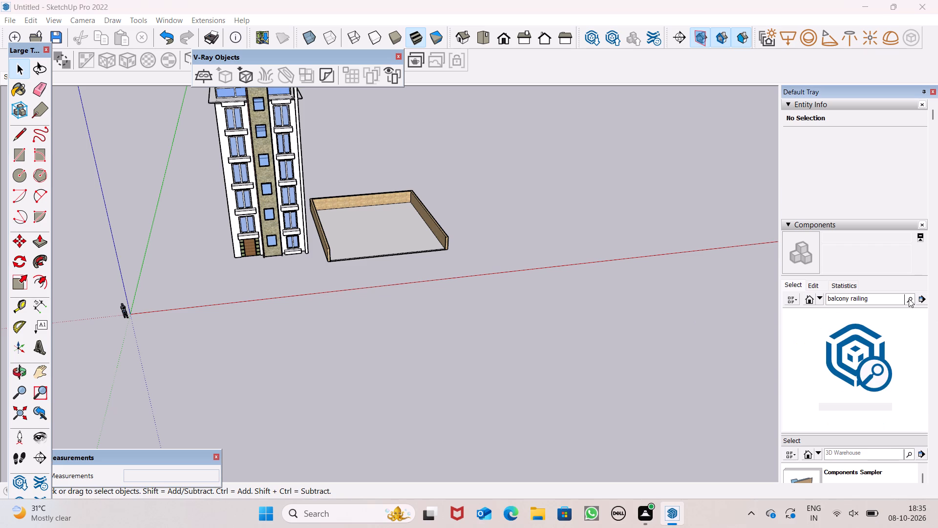
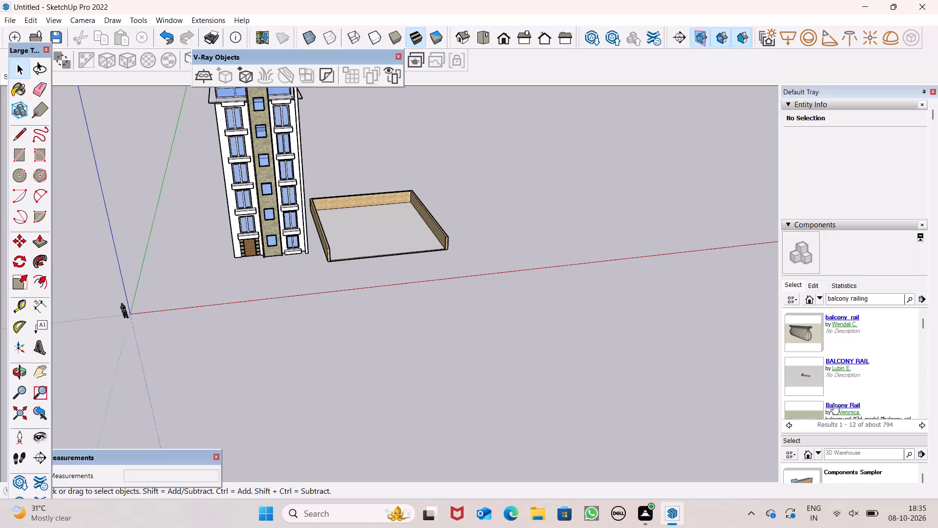
Browse the balcony railing search results and pick the curved Balcony Rail model for insertion.
scroll(833, 403, "up", 1)
scroll(835, 368, "down", 4)
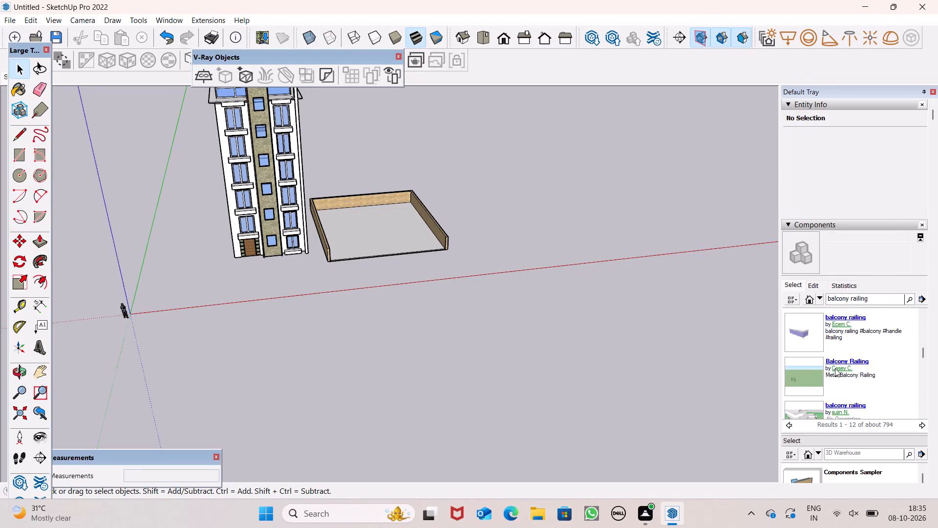
scroll(835, 368, "down", 5)
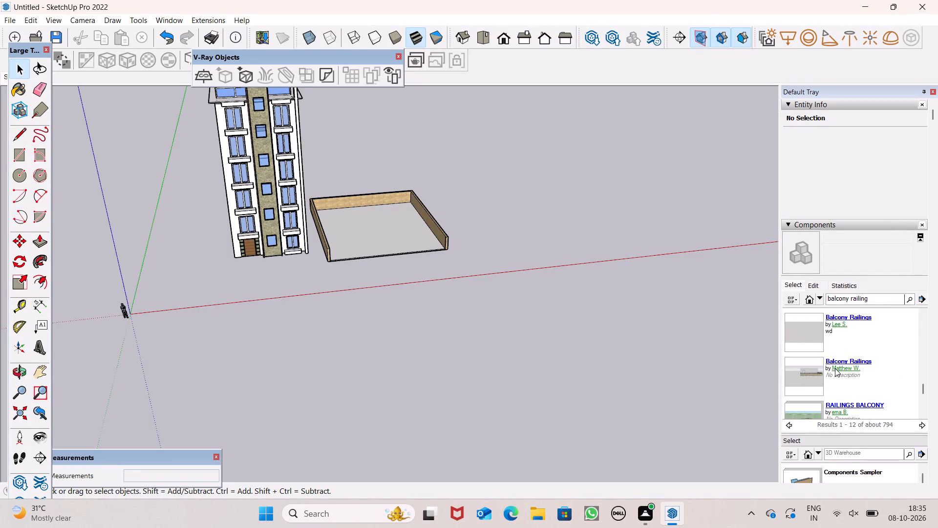
scroll(835, 368, "down", 2)
scroll(835, 368, "up", 6)
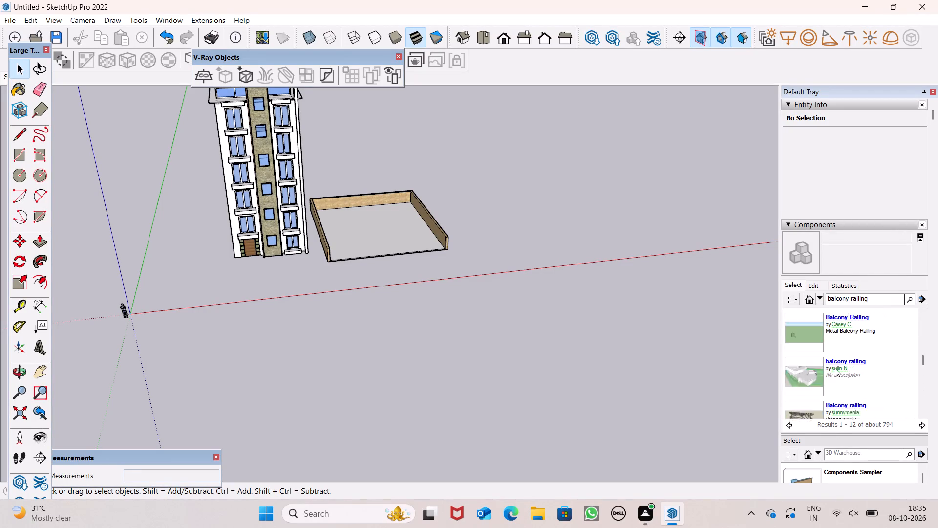
scroll(835, 368, "up", 1)
scroll(783, 374, "up", 2)
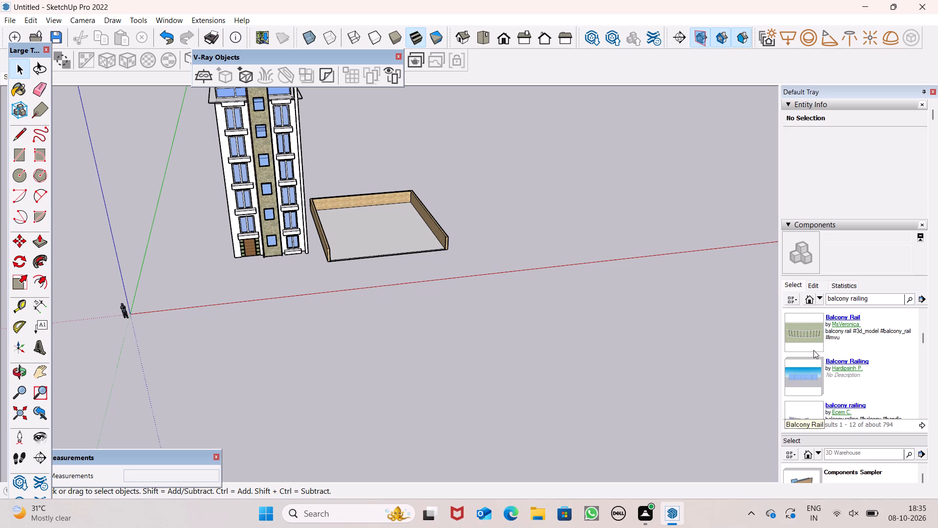
left_click(798, 332)
left_click(798, 333)
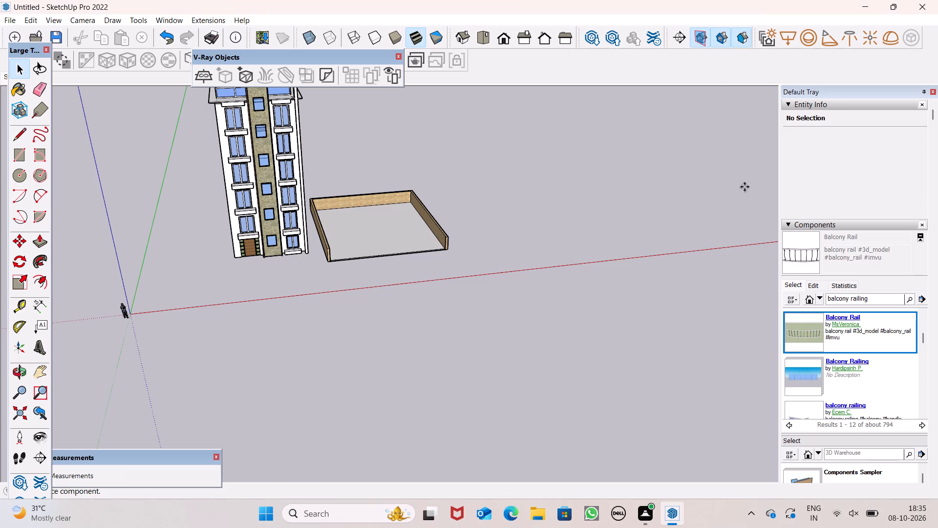
left_click(800, 254)
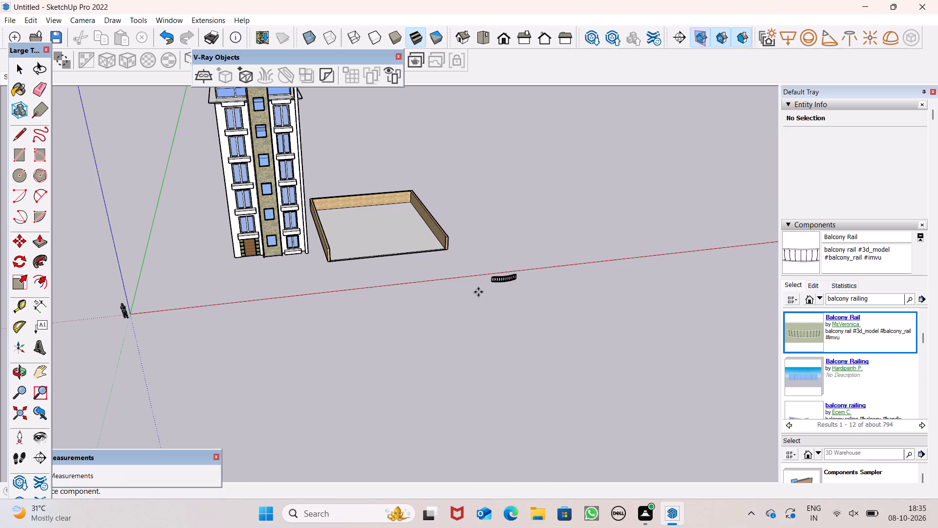
Place the Balcony Rail component on the building's front, near the lowest balcony slab above the entrance door.
scroll(233, 167, "up", 6)
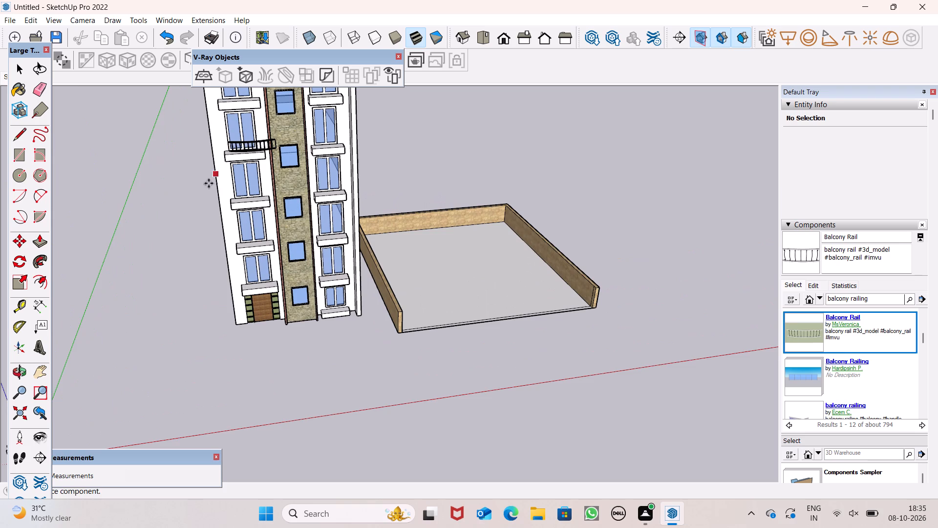
middle_click_drag(214, 214, 259, 294)
scroll(206, 248, "up", 6)
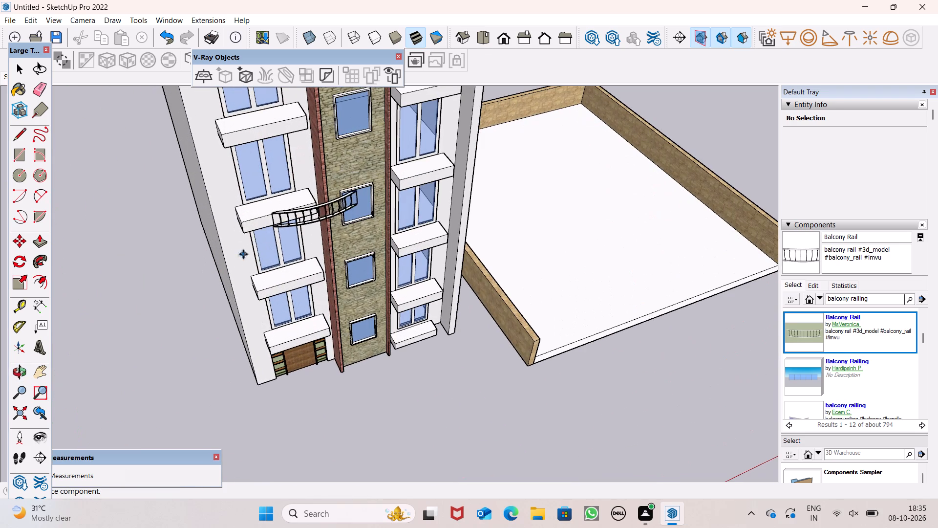
scroll(206, 233, "up", 4)
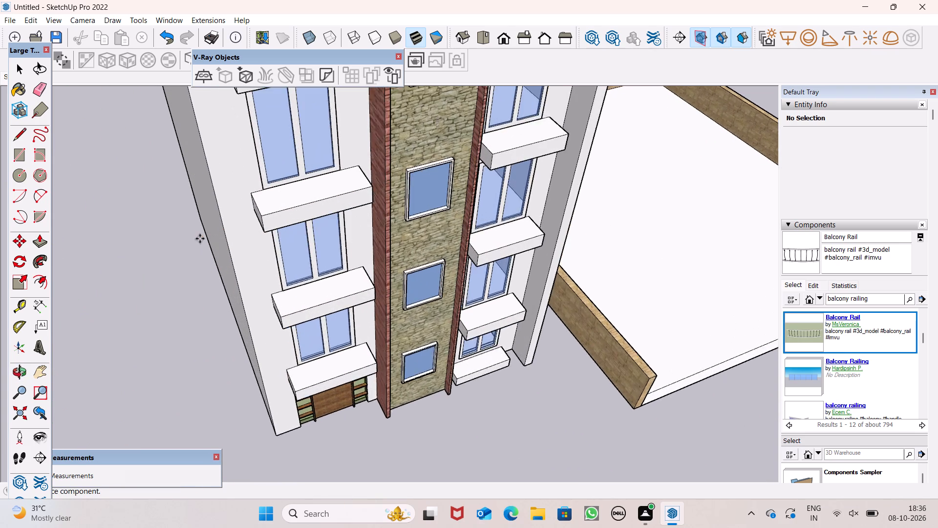
scroll(200, 239, "up", 1)
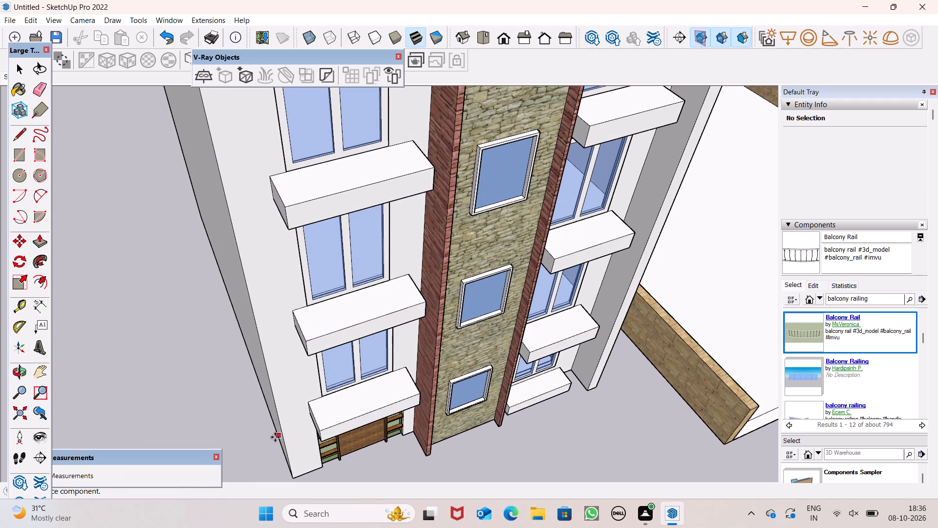
left_click(300, 429)
Move the railing about 4' so its lower corner sits on the outer front corner of the slab above the door.
middle_click_drag(365, 460, 468, 310)
scroll(468, 310, "up", 1)
scroll(393, 457, "up", 5)
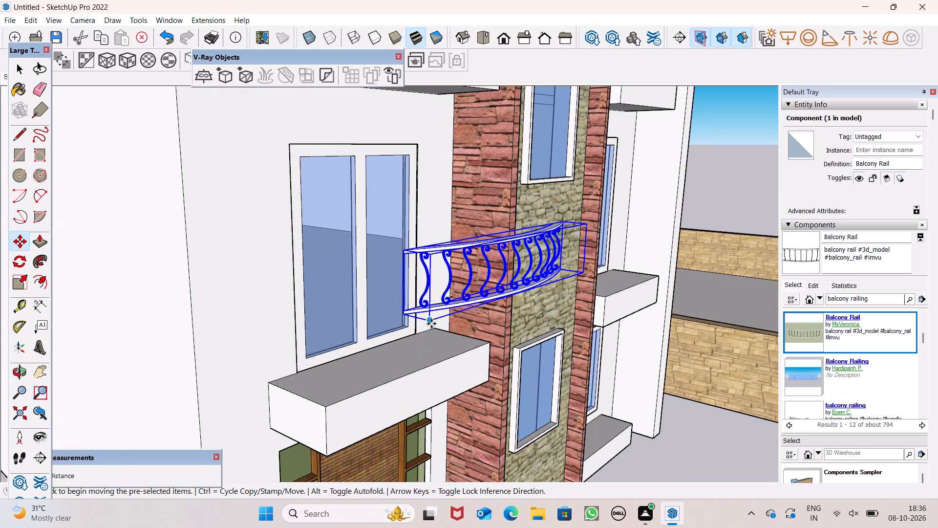
left_click_drag(431, 324, 315, 413)
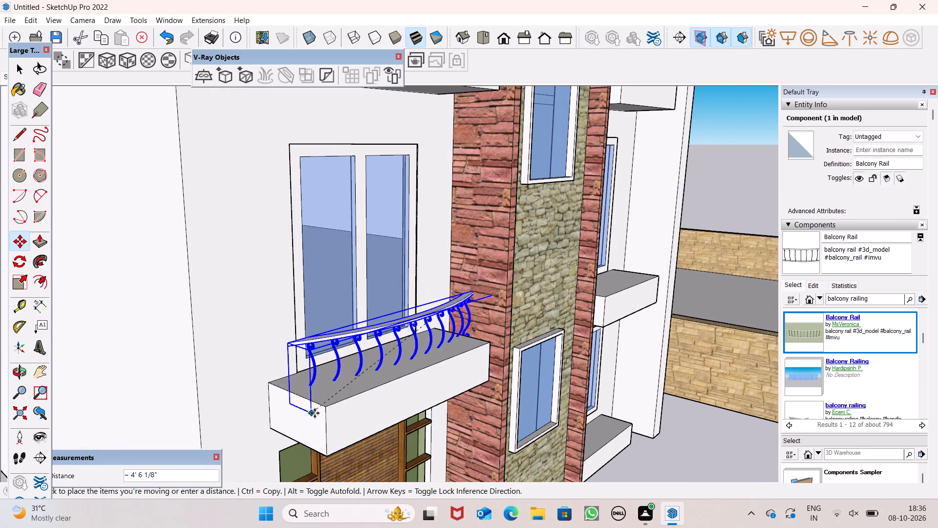
left_click_drag(315, 413, 325, 408)
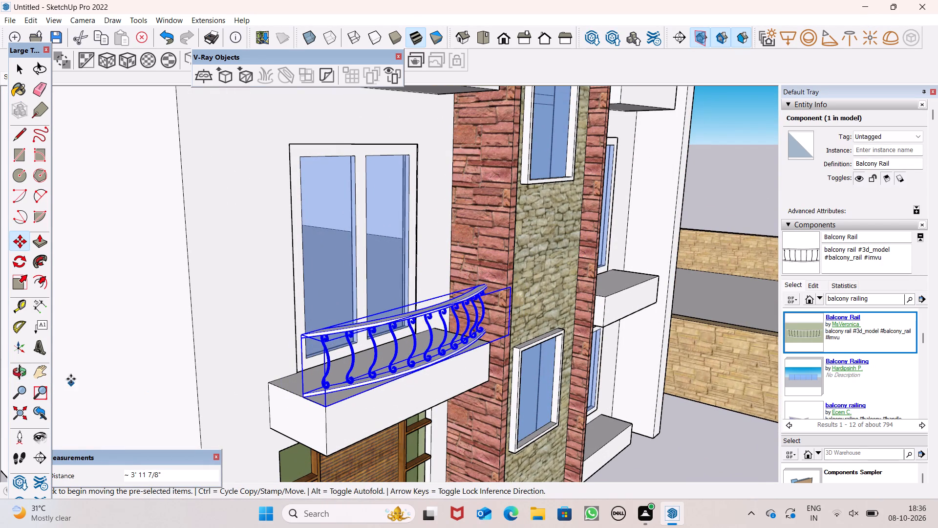
Scale the railing uniformly by 0.86 from its far upper corner to fit the length of the balcony slab.
left_click(6, 282)
left_click(19, 281)
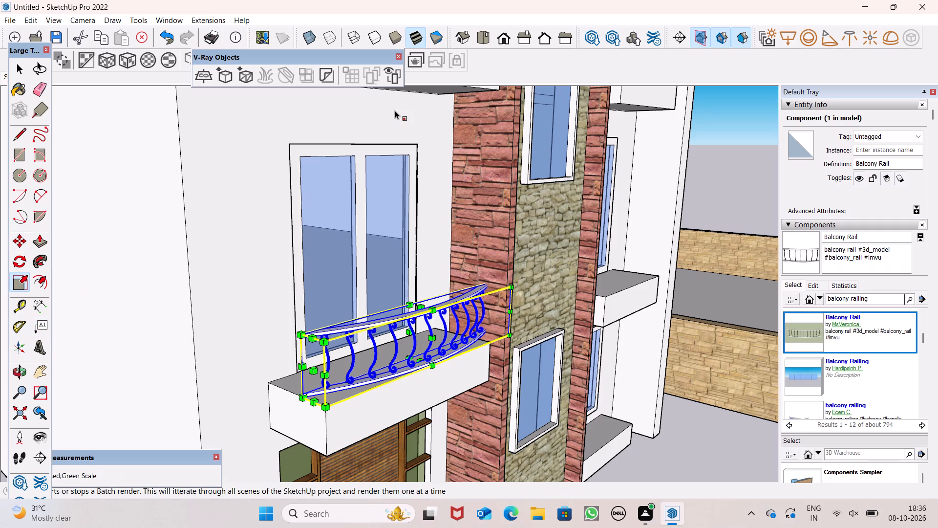
middle_click_drag(471, 278, 410, 266)
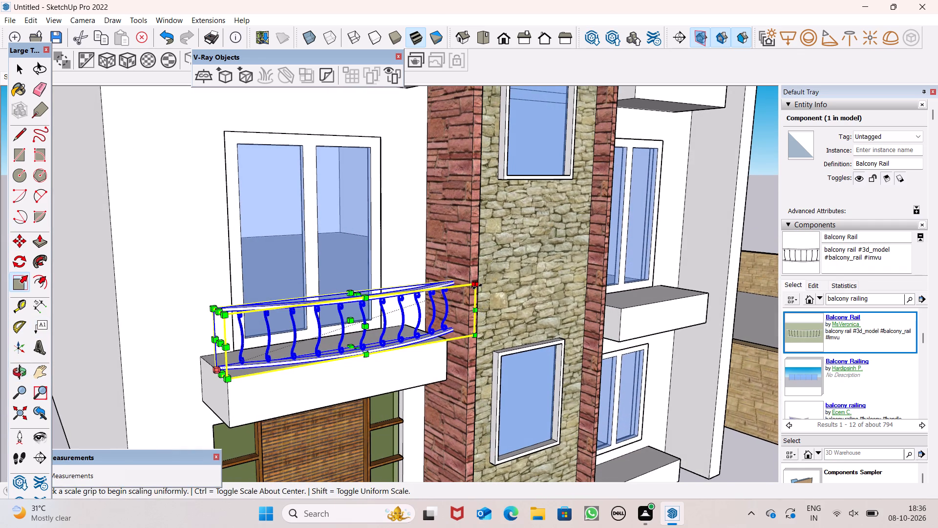
left_click_drag(477, 286, 444, 294)
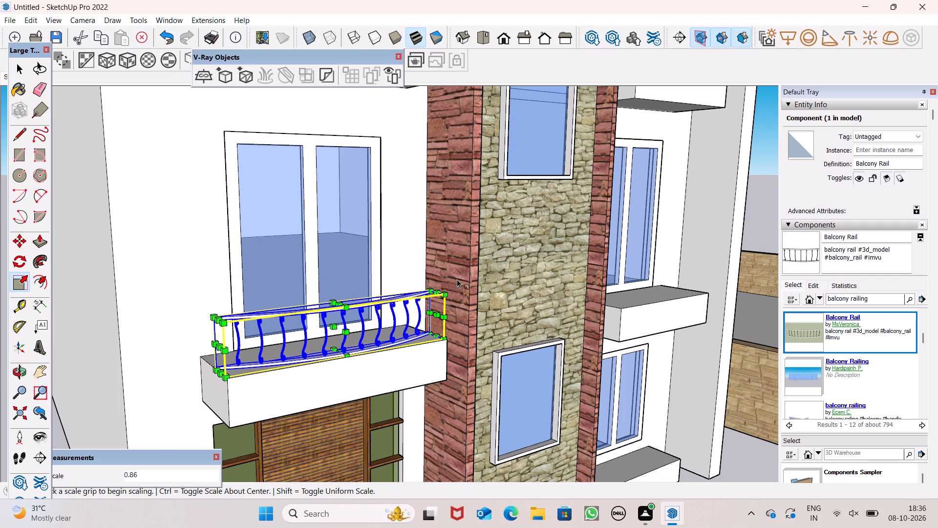
scroll(457, 279, "down", 7)
middle_click_drag(463, 289, 463, 297)
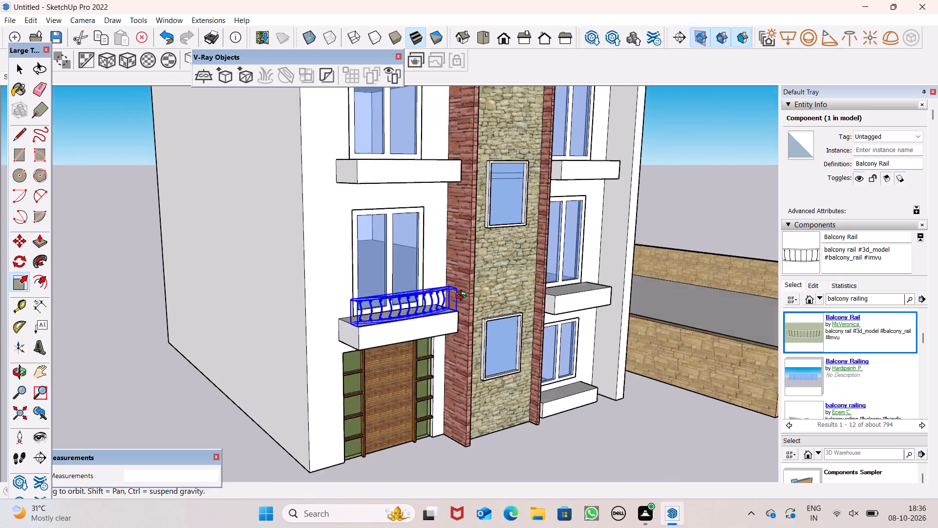
middle_click_drag(463, 297, 364, 366)
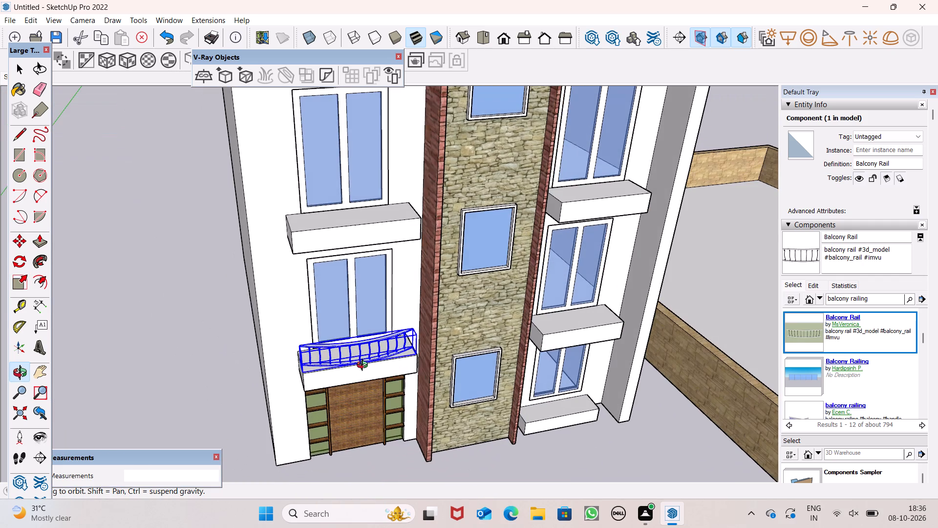
middle_click_drag(364, 366, 320, 361)
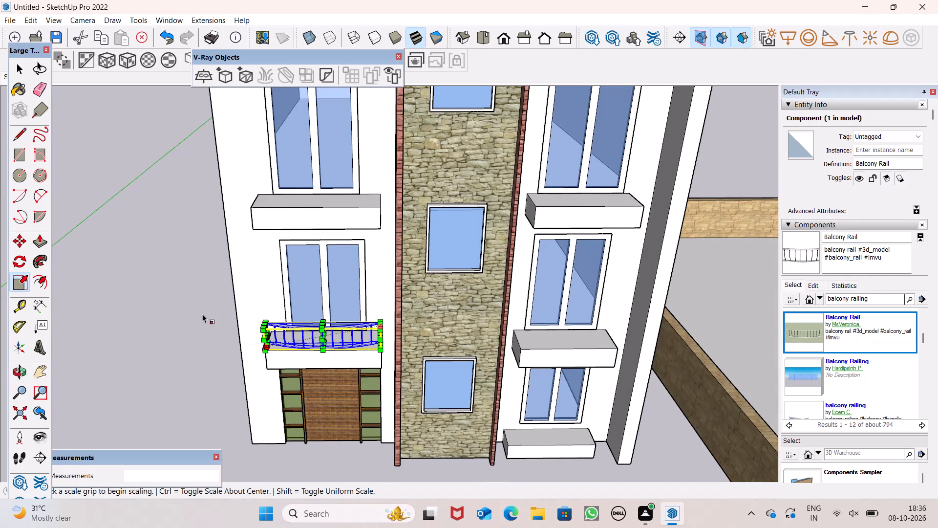
key("space")
left_click(202, 314)
Move the railing about 1' outward to the front edge of the balcony slab above the entrance door.
middle_click_drag(321, 350, 341, 428)
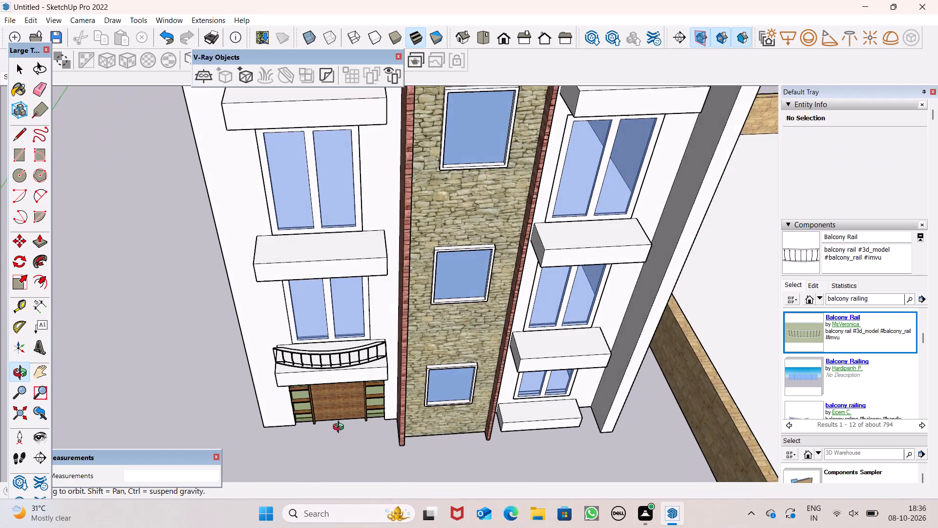
middle_click_drag(341, 428, 356, 420)
scroll(356, 394, "up", 1)
scroll(356, 393, "down", 1)
scroll(356, 393, "up", 3)
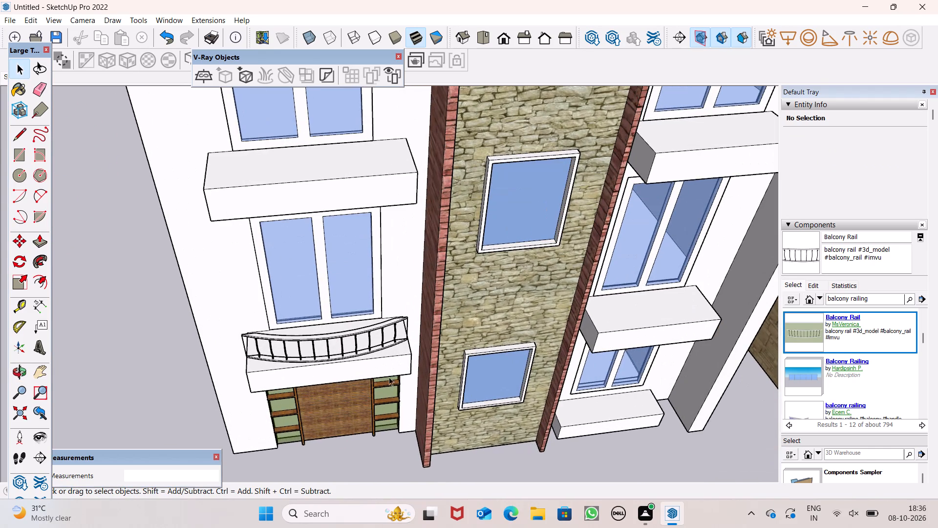
scroll(395, 363, "up", 2)
left_click(408, 331)
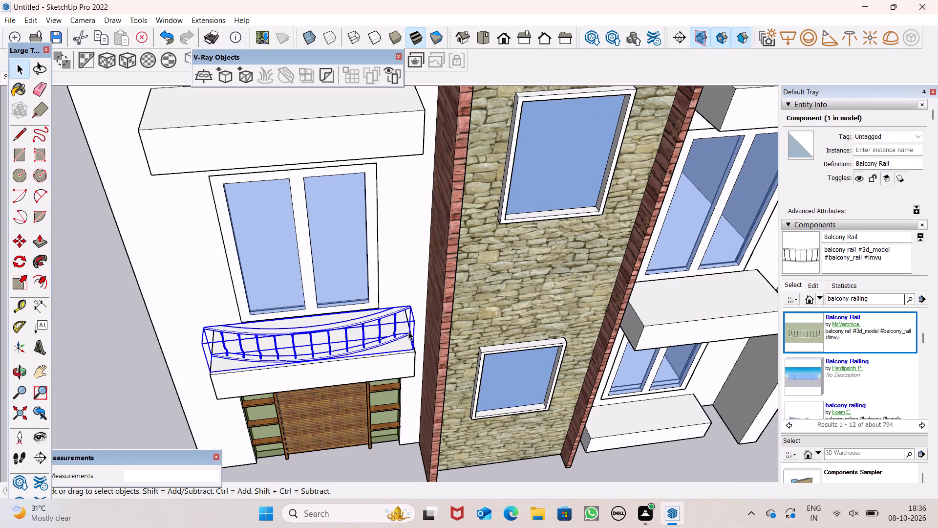
key("m")
key("Return")
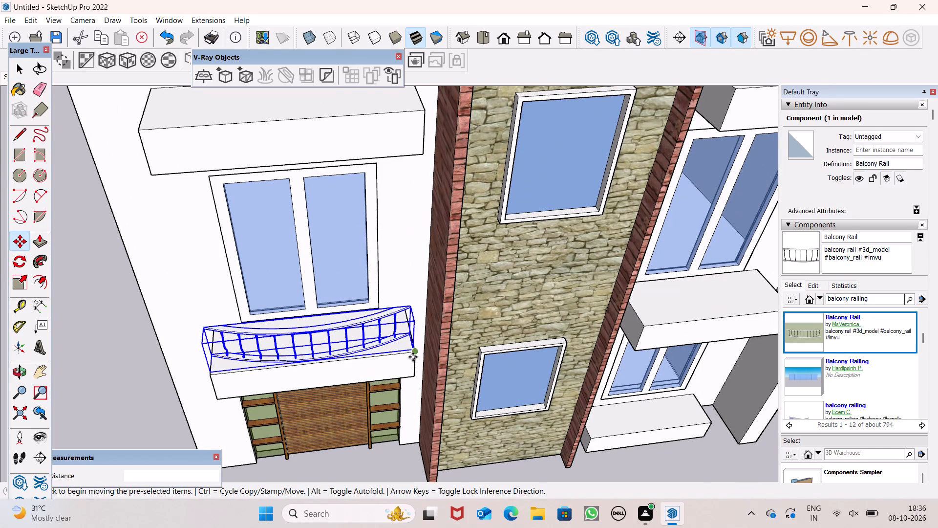
scroll(413, 356, "up", 8)
scroll(414, 355, "down", 1)
scroll(414, 355, "up", 2)
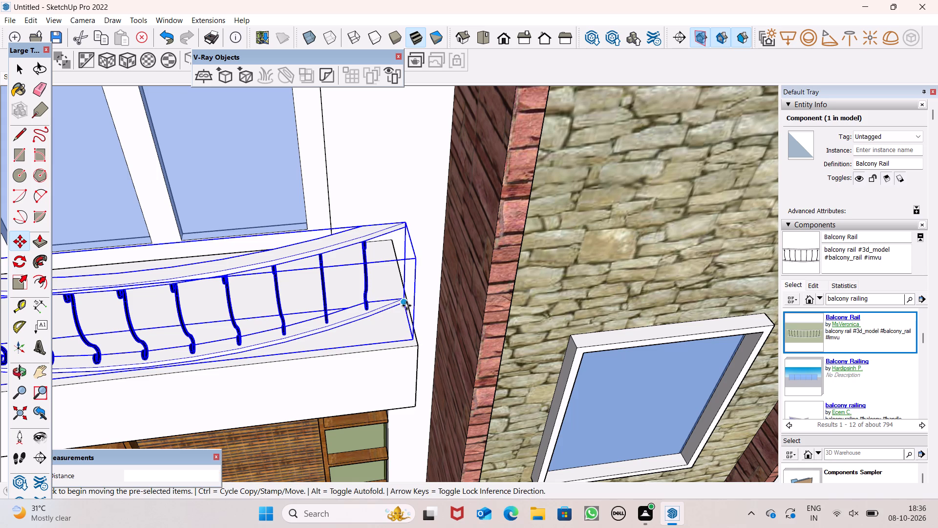
left_click_drag(405, 302, 413, 344)
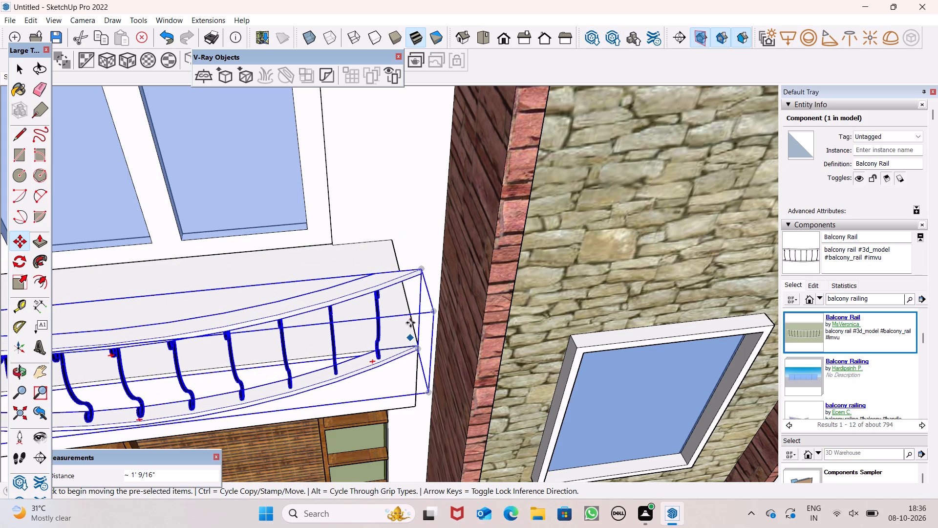
scroll(426, 271, "down", 9)
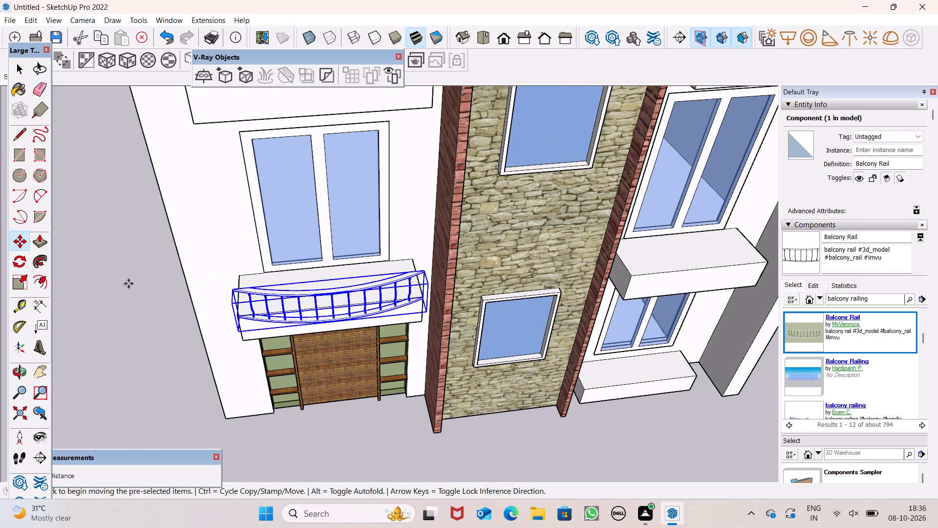
left_click(128, 284)
key("space")
left_click(128, 284)
Copy the Balcony Rail straight up onto the front edge of the balcony slab one floor above.
middle_click_drag(215, 318, 225, 358)
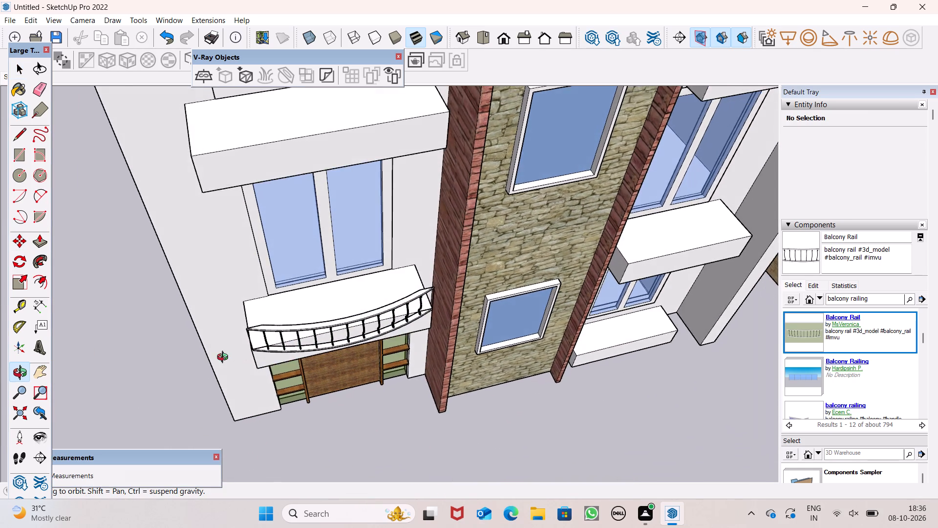
middle_click_drag(225, 358, 408, 307)
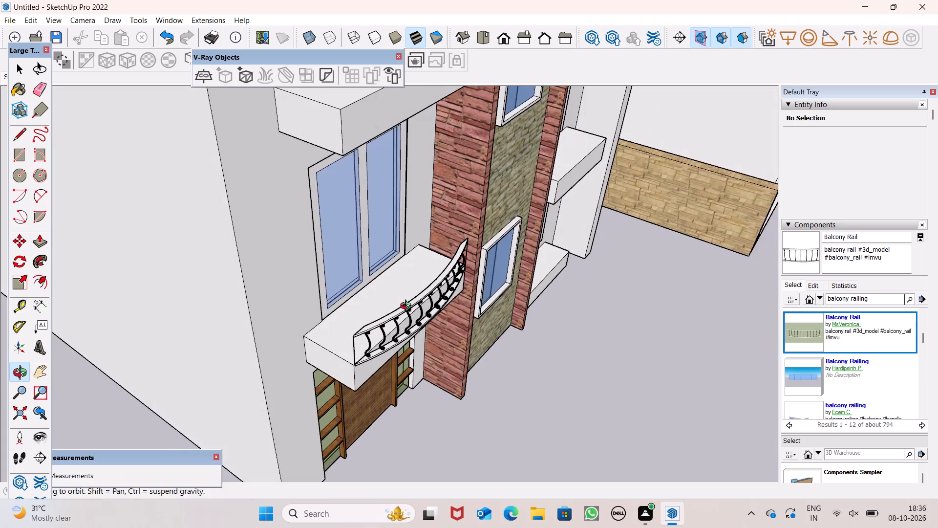
middle_click_drag(408, 307, 402, 315)
left_click(400, 326)
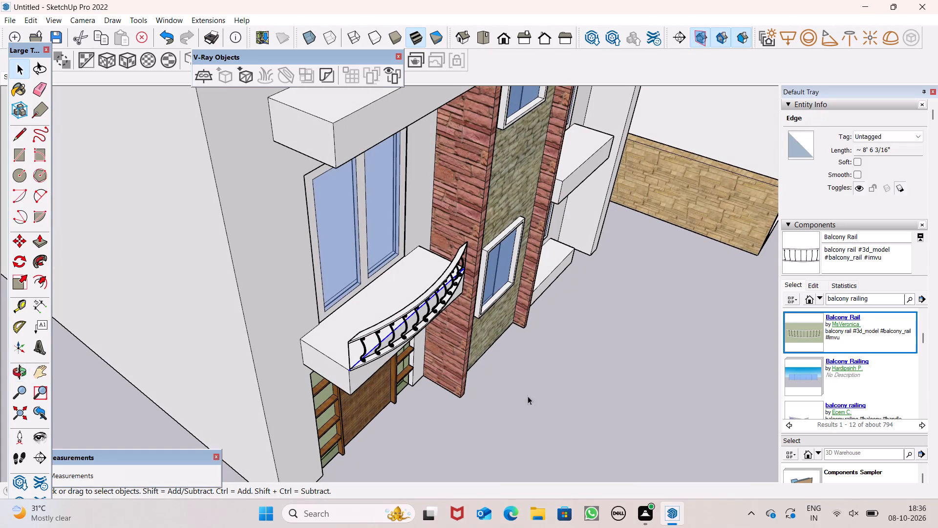
left_click_drag(589, 434, 588, 429)
left_click(393, 339)
scroll(393, 339, "down", 2)
key("m")
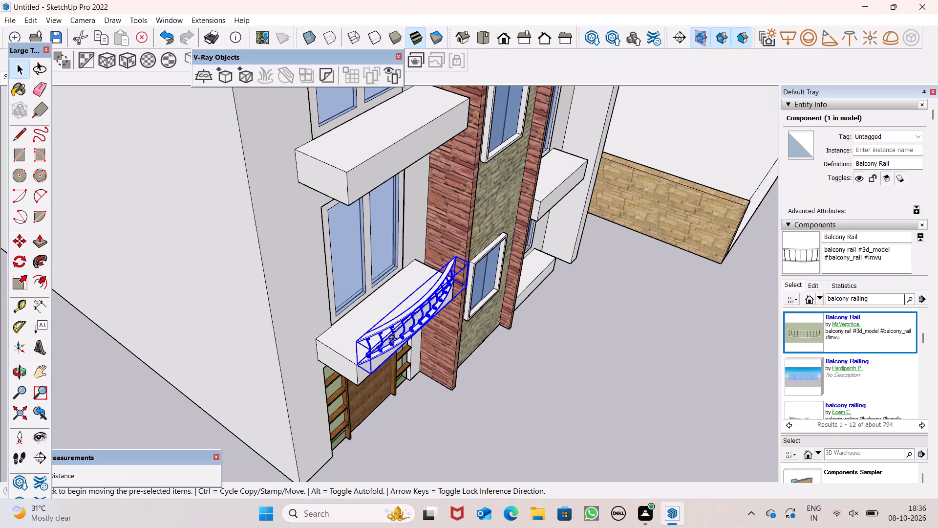
key("Return")
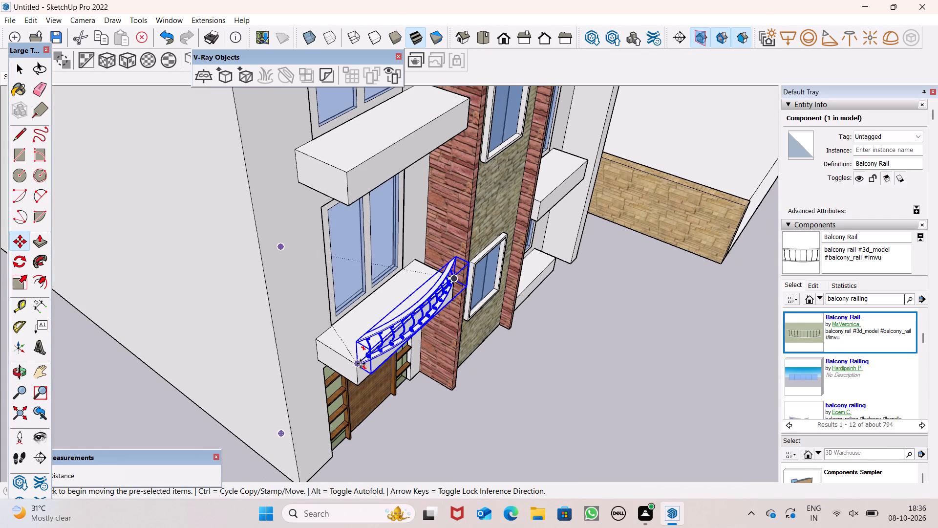
left_click_drag(360, 366, 338, 242)
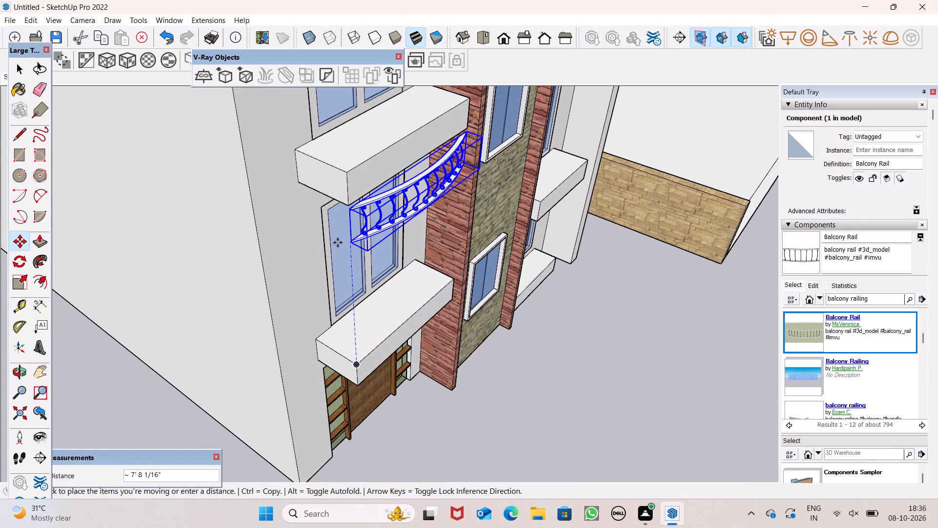
left_click_drag(338, 242, 339, 172)
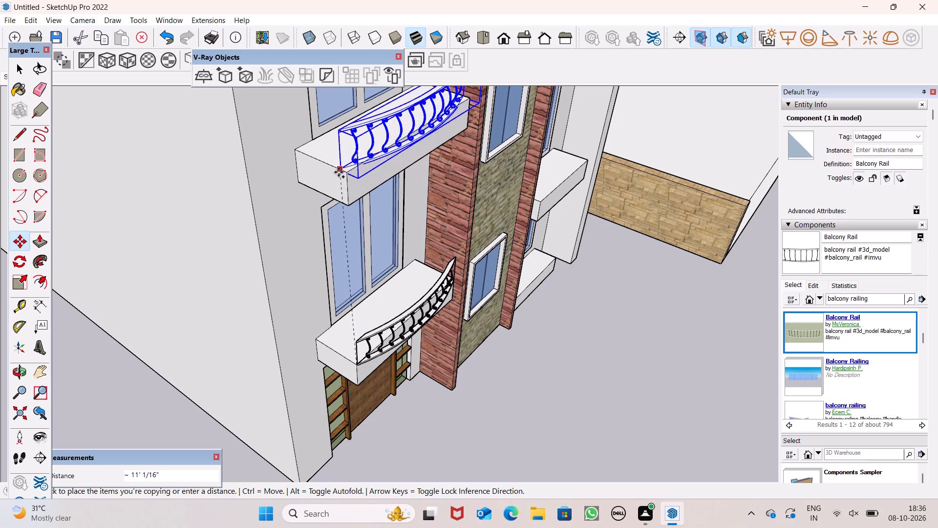
left_click_drag(339, 172, 344, 175)
scroll(344, 192, "down", 6)
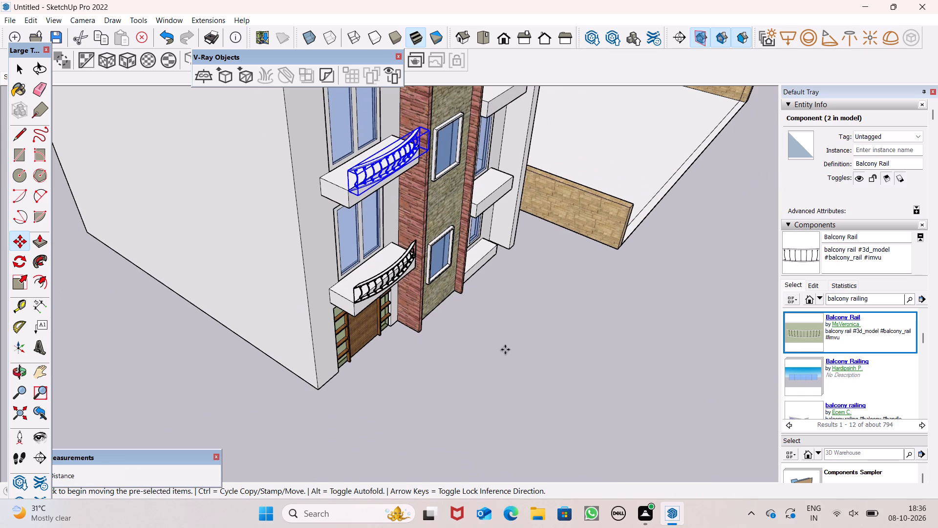
key("space")
left_click(522, 364)
middle_click_drag(508, 320, 362, 356)
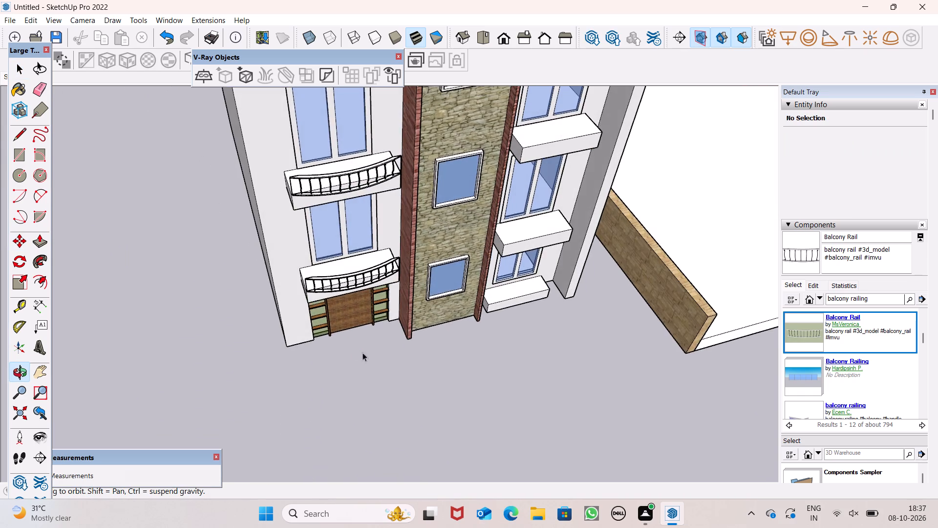
Copy the railing above the entrance door about 17' 5" across the stone column onto the slab above the ground-floor window.
scroll(407, 317, "down", 5)
middle_click_drag(470, 318, 306, 324)
scroll(477, 298, "up", 4)
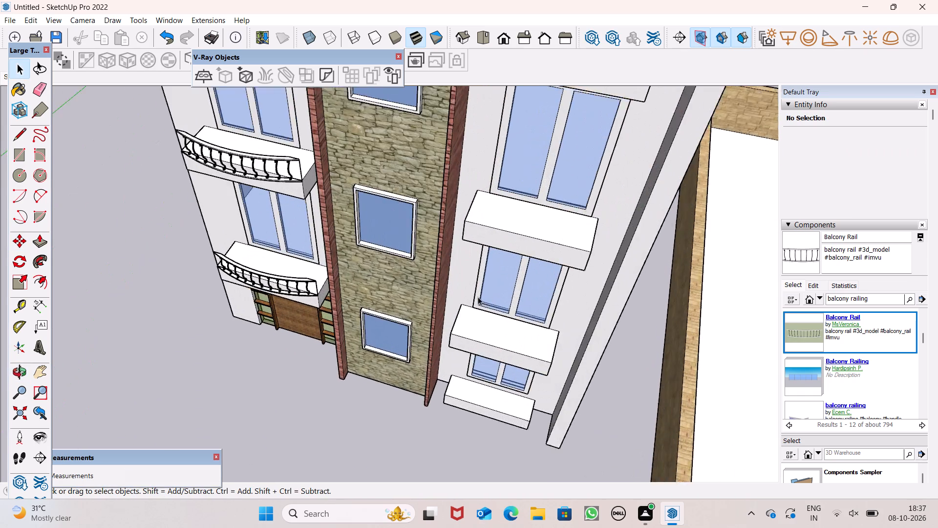
scroll(478, 297, "up", 5)
scroll(478, 318, "down", 1)
scroll(478, 318, "up", 3)
left_click(223, 283)
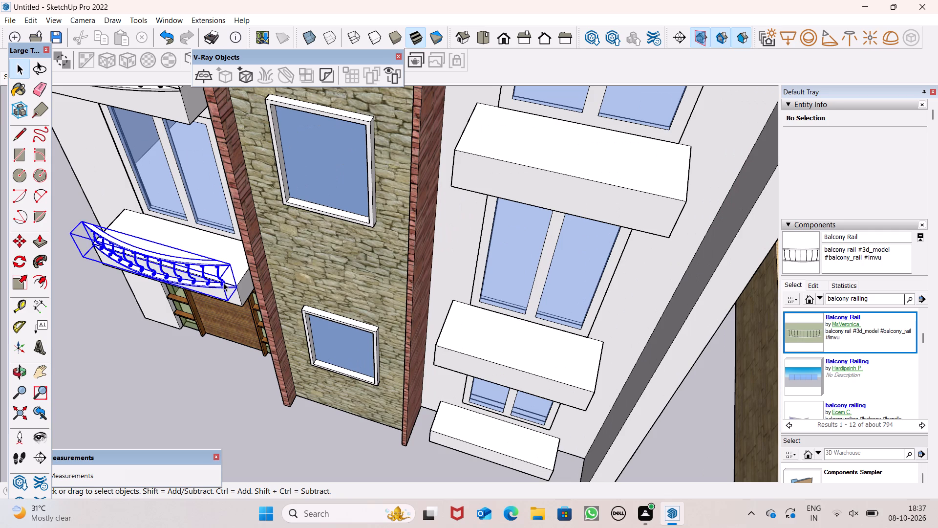
key("m")
key("Return")
scroll(285, 262, "down", 3)
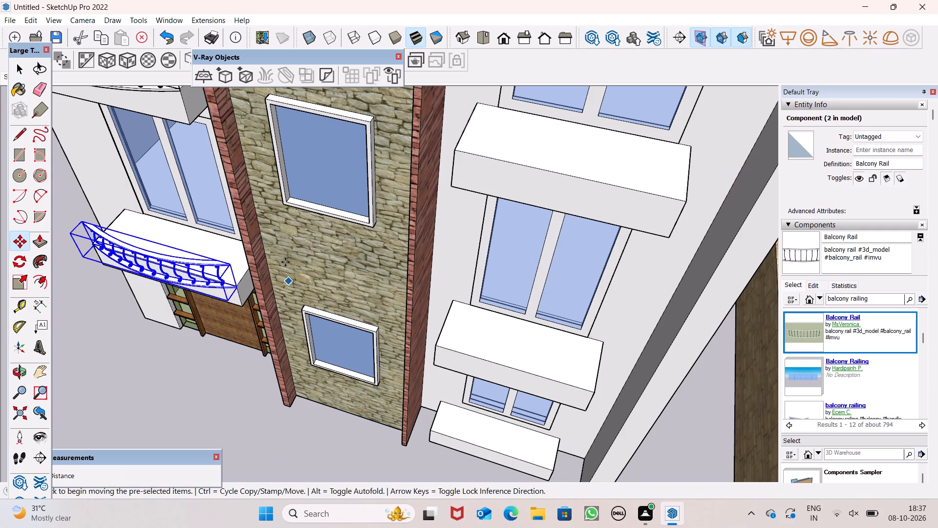
scroll(285, 262, "down", 1)
middle_click_drag(534, 414, 463, 374)
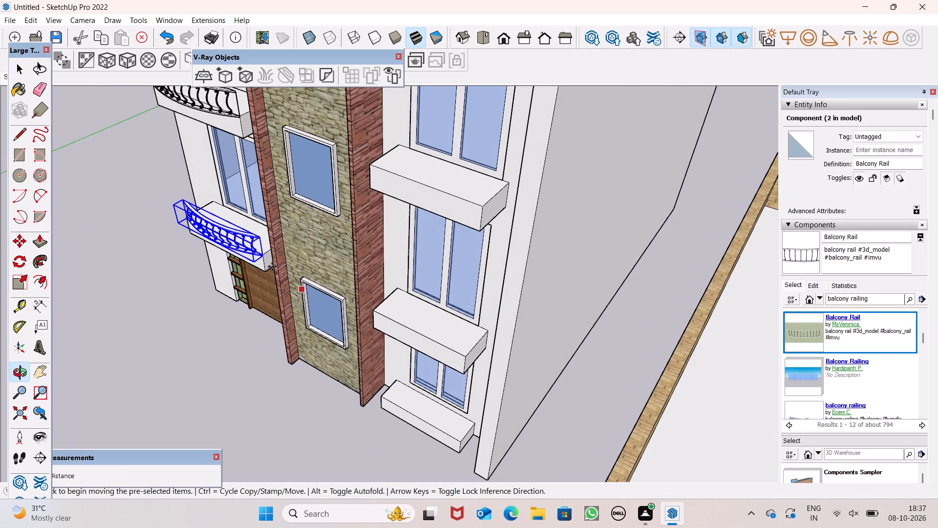
left_click_drag(262, 262, 389, 335)
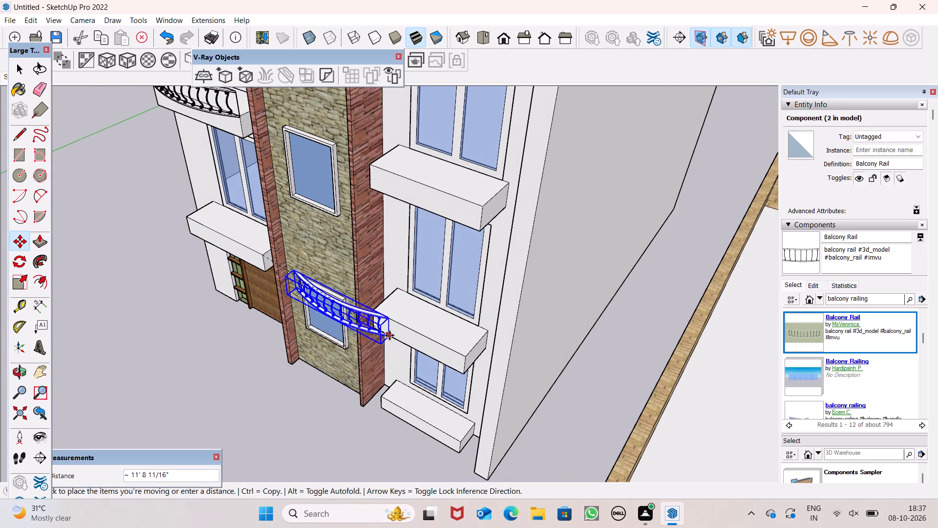
left_click_drag(389, 335, 464, 360)
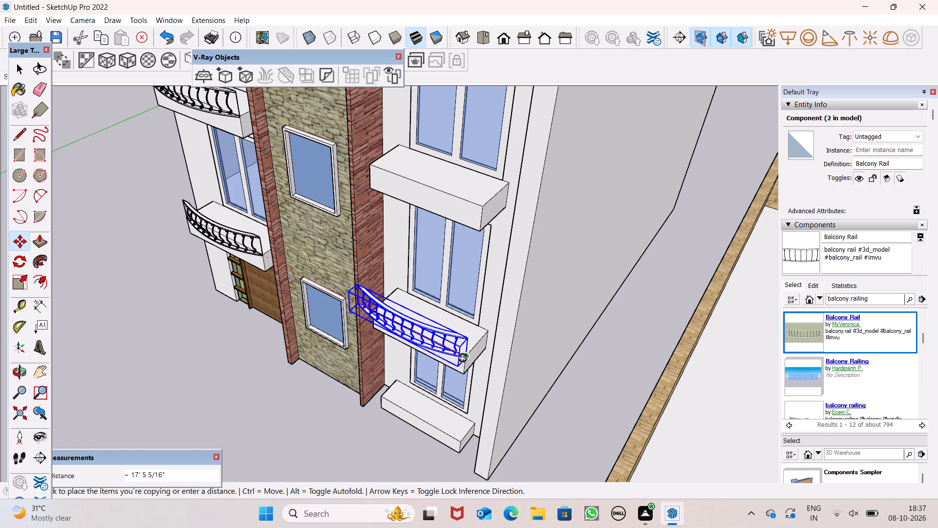
Scale the copied railing along its length by about 0.85 to fit the balcony slab above the ground-floor window.
scroll(471, 362, "up", 5)
scroll(534, 407, "down", 1)
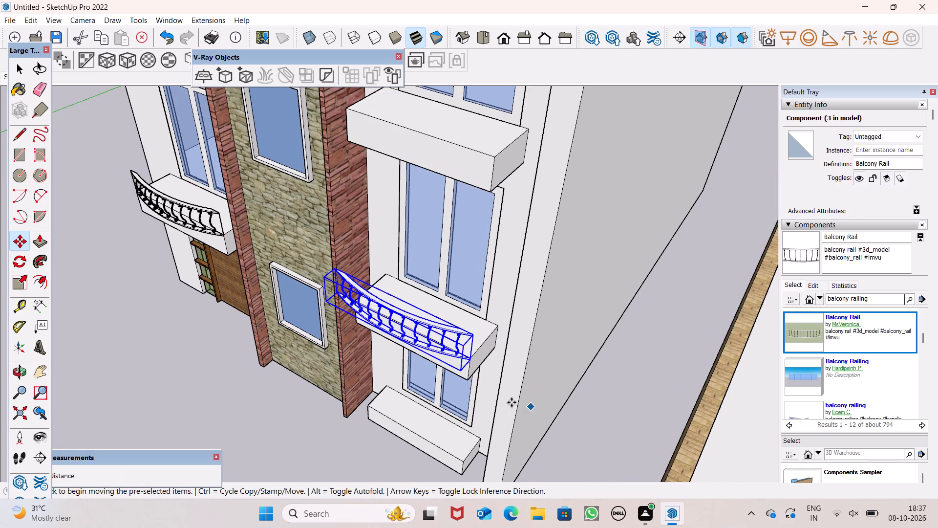
scroll(509, 396, "up", 7)
middle_click_drag(509, 388, 625, 391)
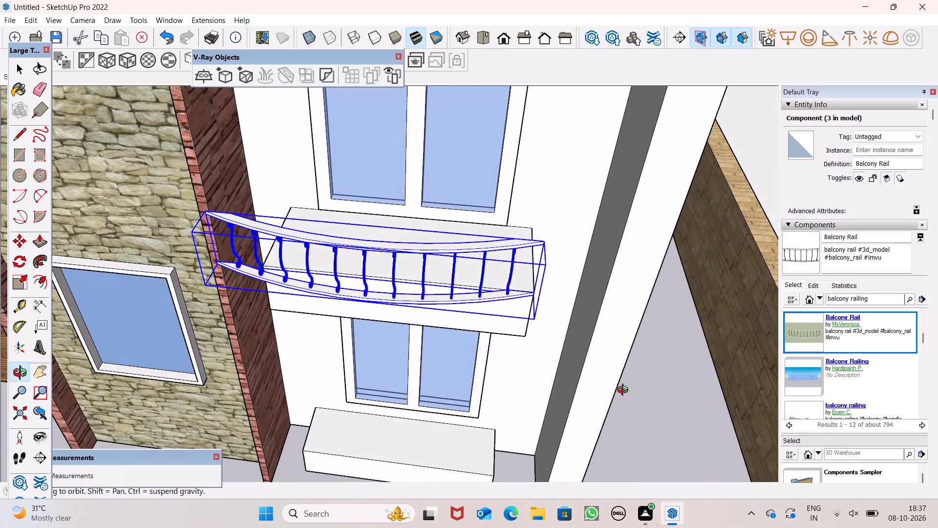
middle_click_drag(625, 391, 619, 406)
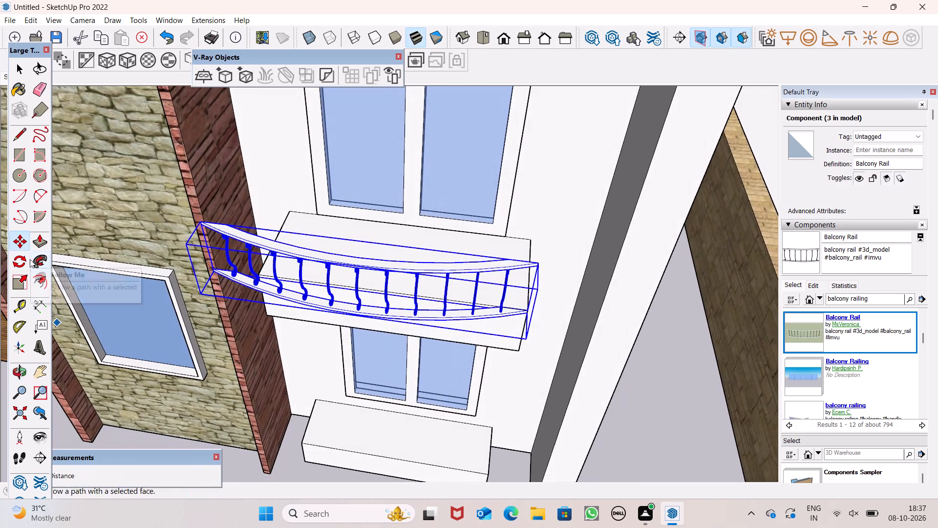
left_click(27, 278)
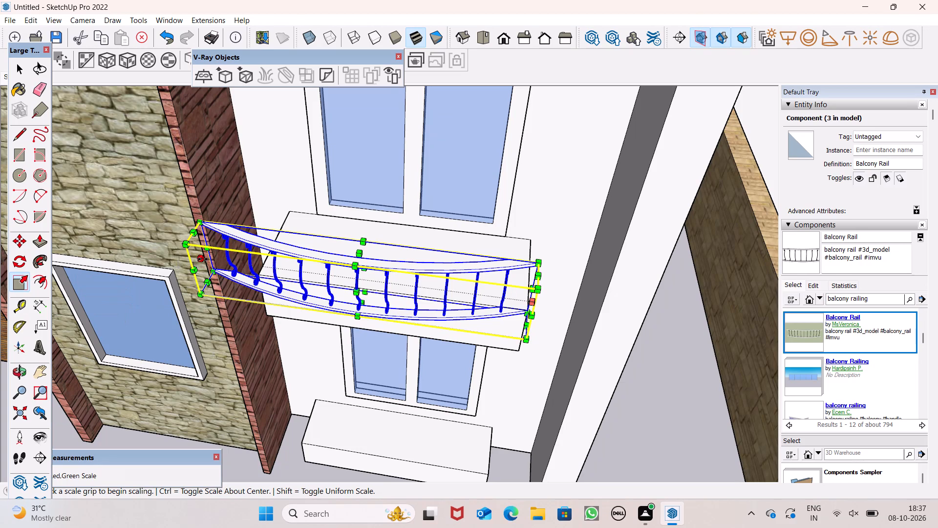
left_click_drag(203, 259, 261, 272)
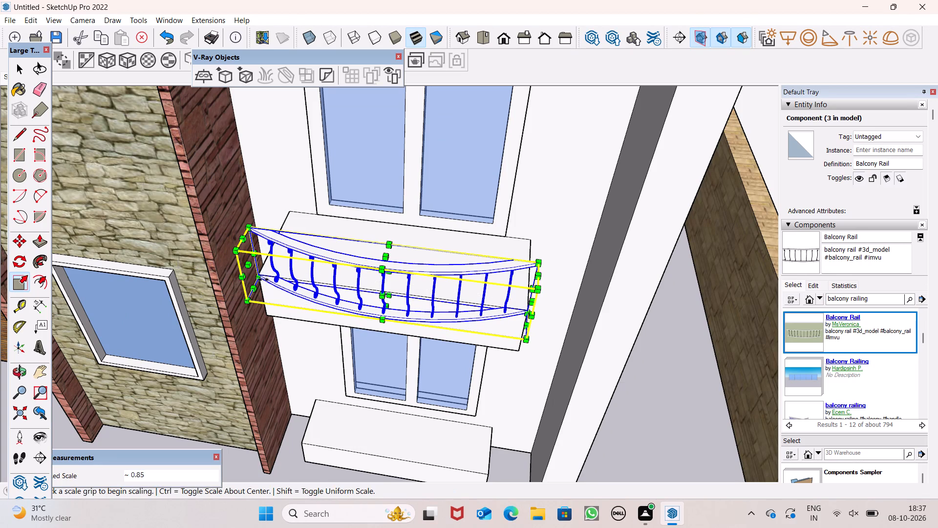
key("space")
key("space")
scroll(328, 329, "down", 10)
left_click(309, 422)
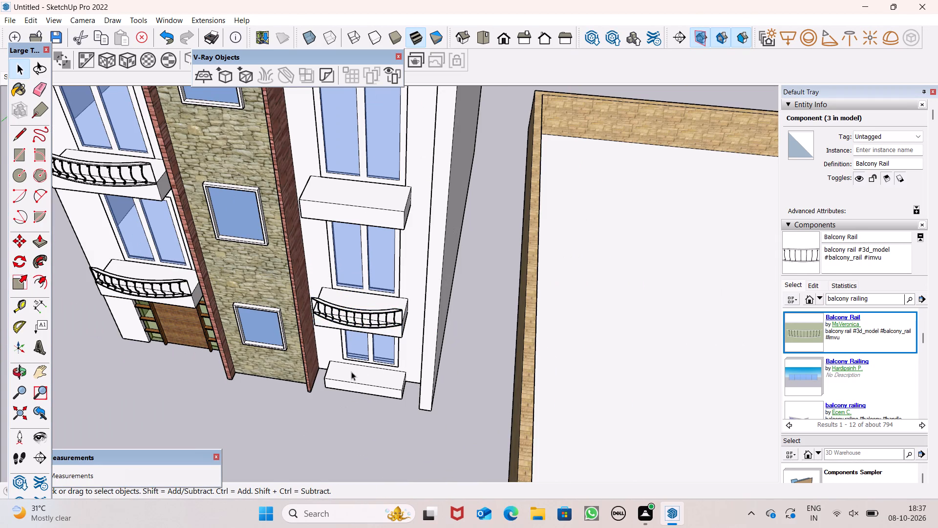
Copy the shortened railing up about 9' 4" to the front of the balcony slab one floor above.
scroll(361, 364, "up", 1)
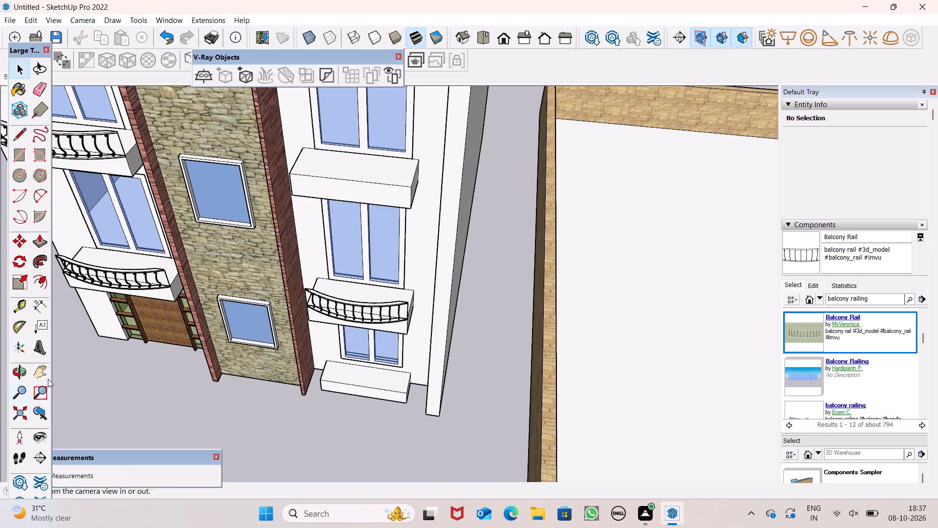
scroll(450, 299, "down", 2)
scroll(442, 327, "up", 4)
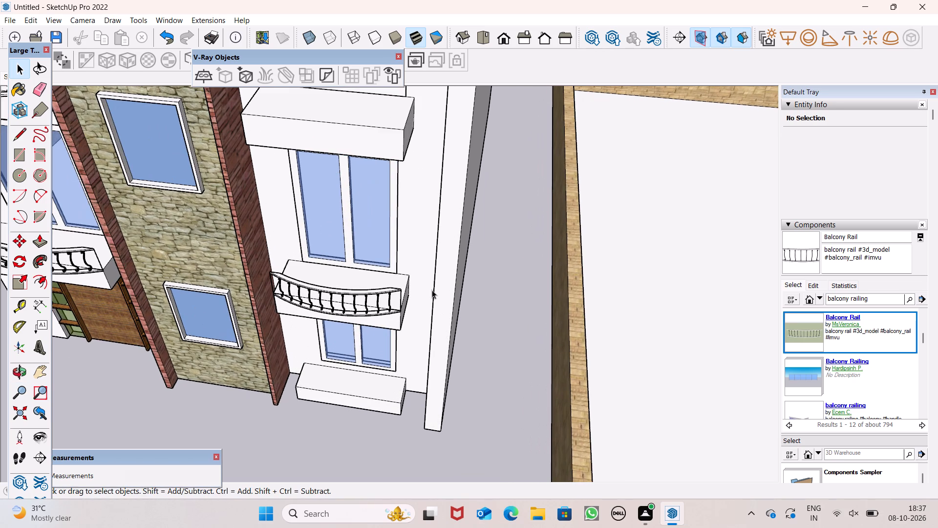
scroll(451, 302, "up", 1)
middle_click_drag(451, 340, 330, 441)
scroll(371, 347, "up", 3)
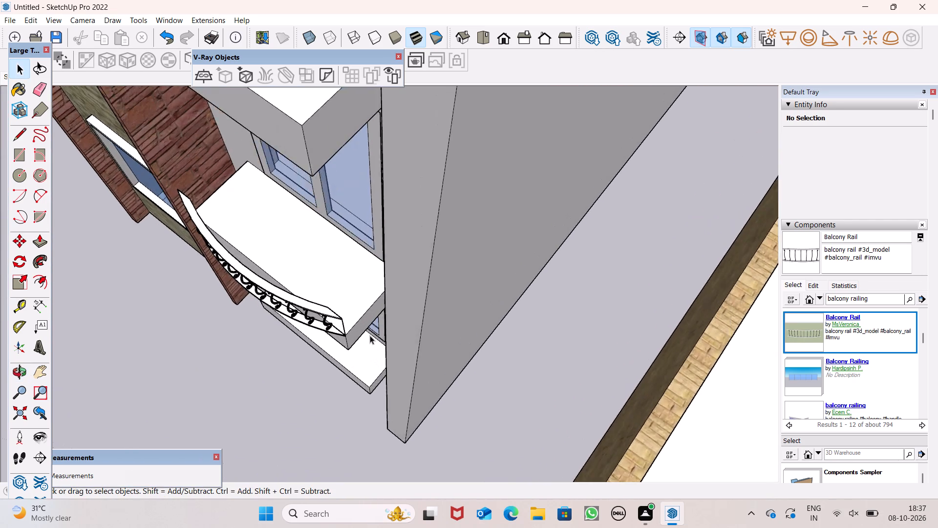
scroll(370, 335, "up", 2)
left_click(325, 308)
scroll(357, 309, "down", 5)
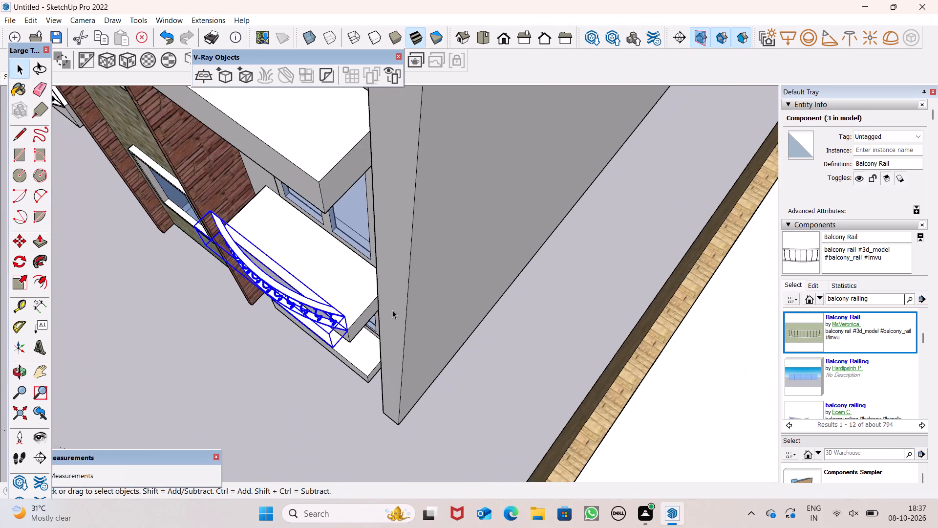
scroll(392, 314, "down", 6)
middle_click_drag(415, 309, 564, 175)
scroll(565, 195, "up", 1)
scroll(565, 195, "down", 3)
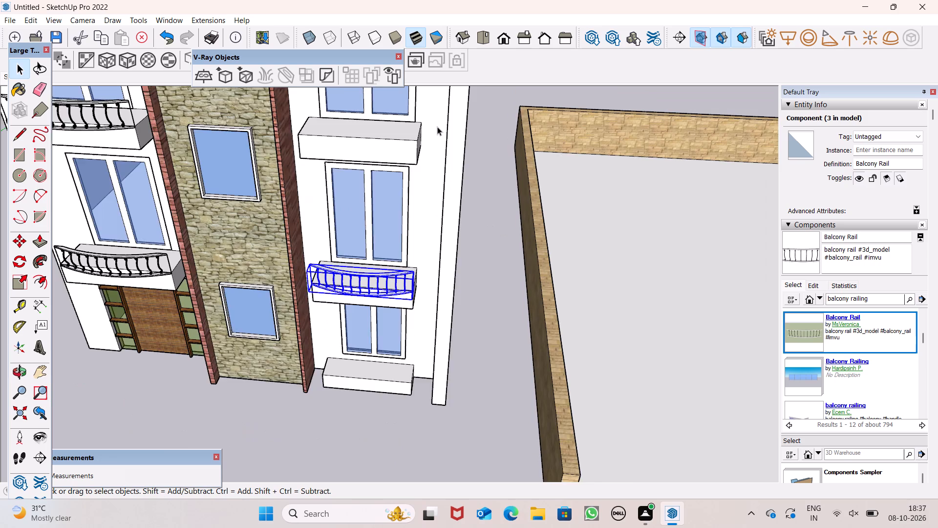
scroll(437, 127, "up", 5)
key("m")
key("Return")
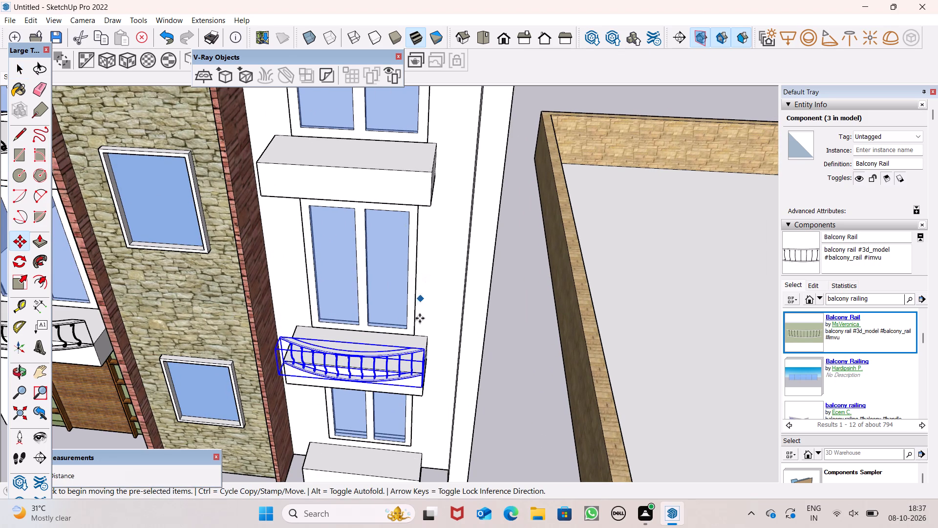
left_click_drag(427, 352, 420, 204)
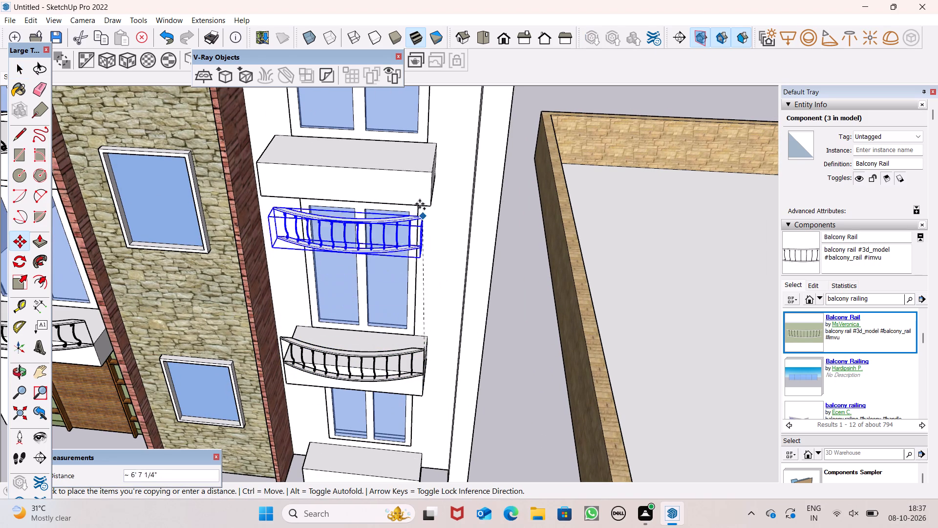
left_click_drag(420, 204, 432, 165)
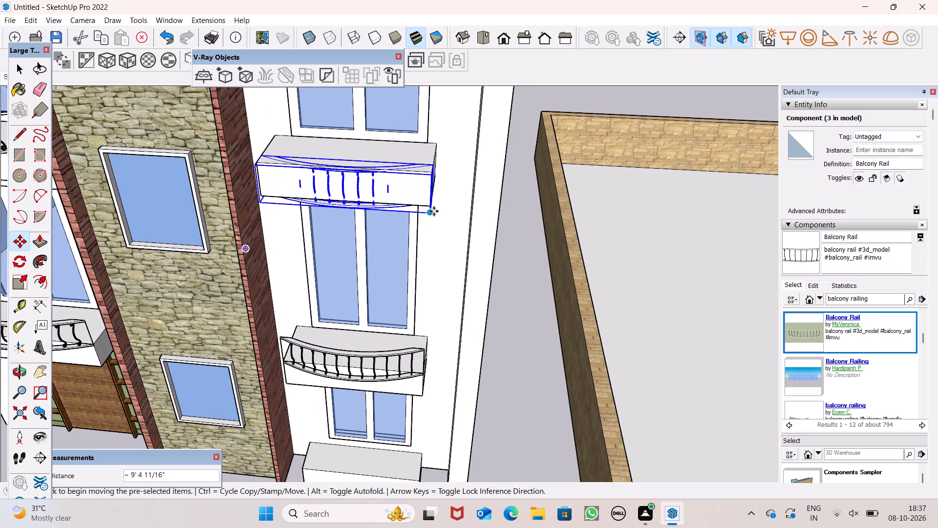
Raise the new railing copy so its base sits at the top of the balcony slab.
scroll(429, 218, "up", 2)
left_click_drag(431, 213, 432, 167)
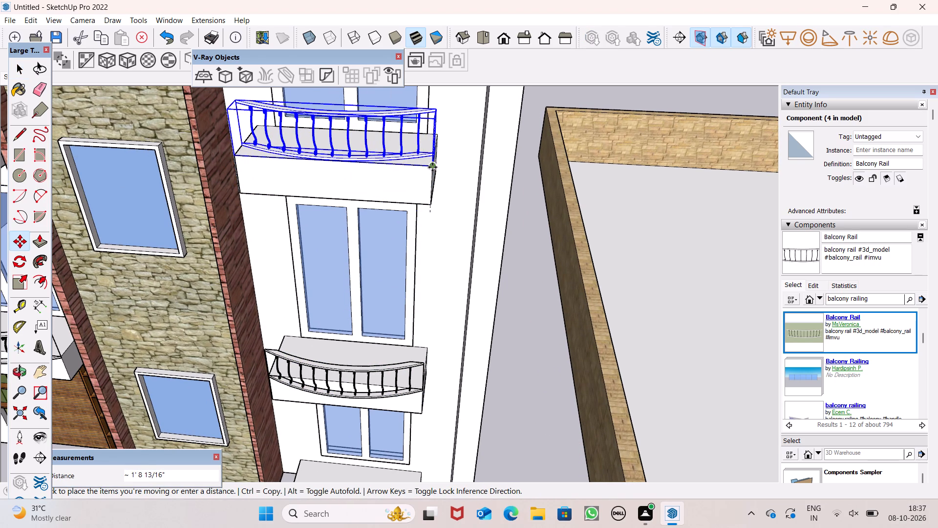
left_click_drag(432, 167, 431, 174)
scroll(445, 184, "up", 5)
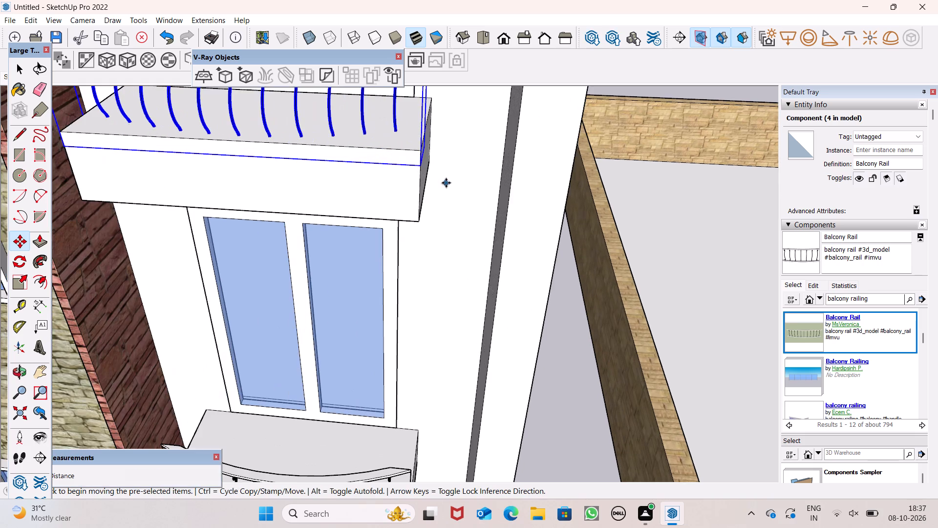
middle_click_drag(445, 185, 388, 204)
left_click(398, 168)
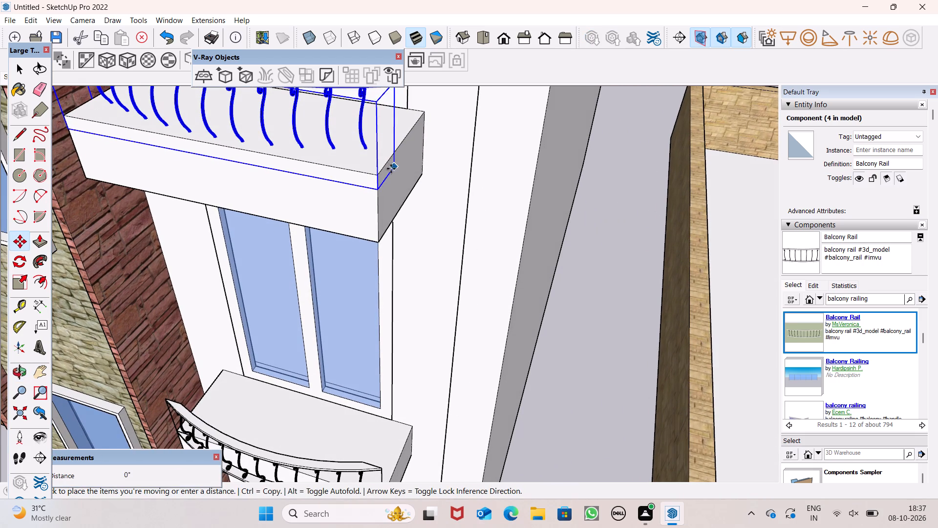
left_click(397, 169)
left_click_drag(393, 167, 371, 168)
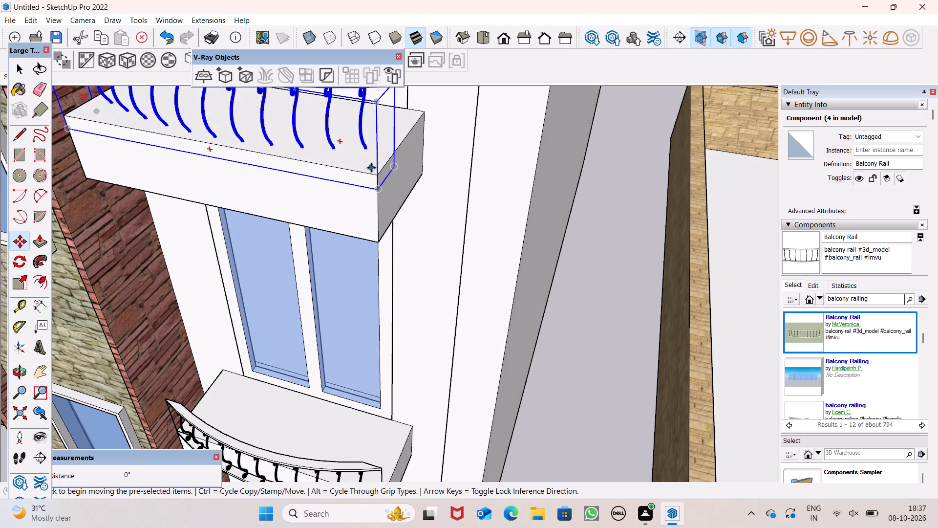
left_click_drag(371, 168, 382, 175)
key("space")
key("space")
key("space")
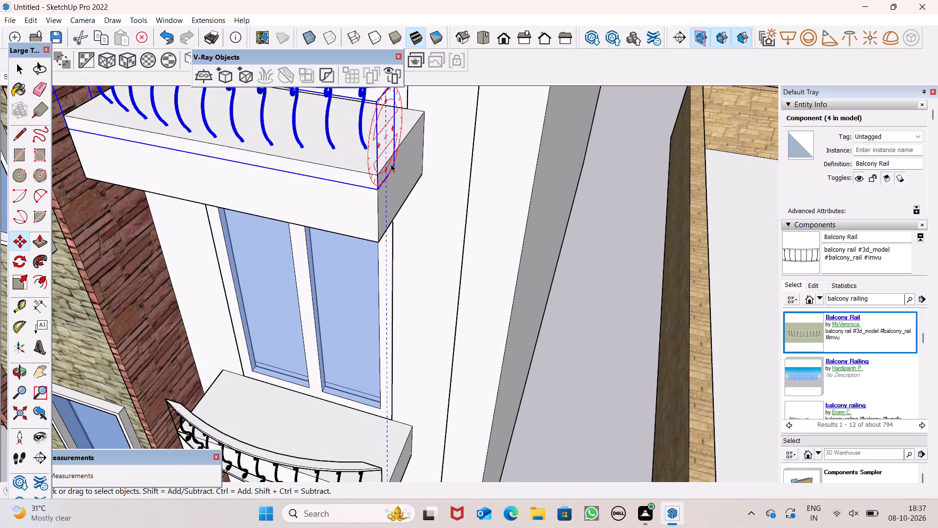
Move the upper railing copy about 1' outward so its rear lower corner meets the slab's front corner.
key("m")
key("Return")
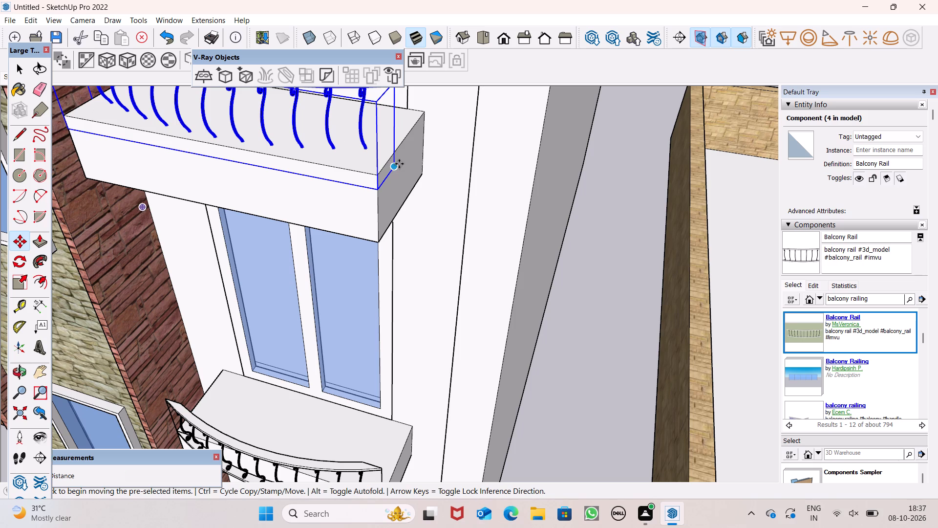
left_click_drag(394, 166, 373, 181)
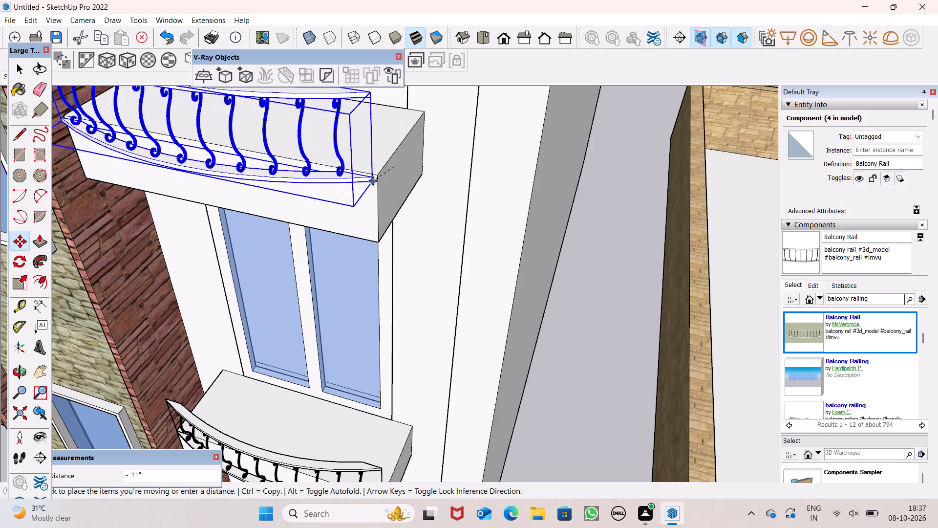
left_click_drag(373, 181, 378, 179)
scroll(438, 245, "down", 5)
scroll(530, 275, "down", 2)
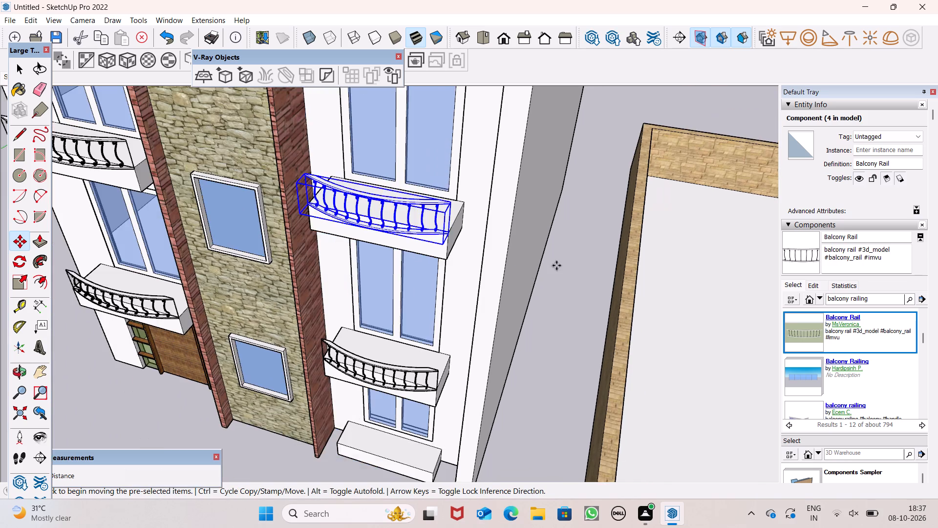
scroll(564, 264, "down", 4)
key("space")
left_click(582, 319)
Copy the upper railing on the entrance side 11' straight up onto the balcony slab one floor above.
scroll(561, 300, "down", 7)
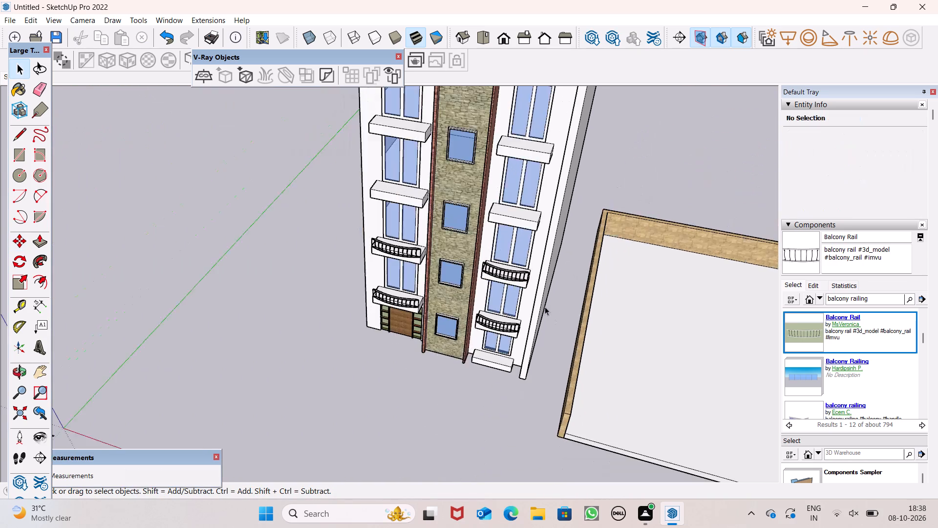
scroll(539, 294, "down", 2)
scroll(360, 205, "up", 7)
middle_click_drag(511, 313, 655, 333)
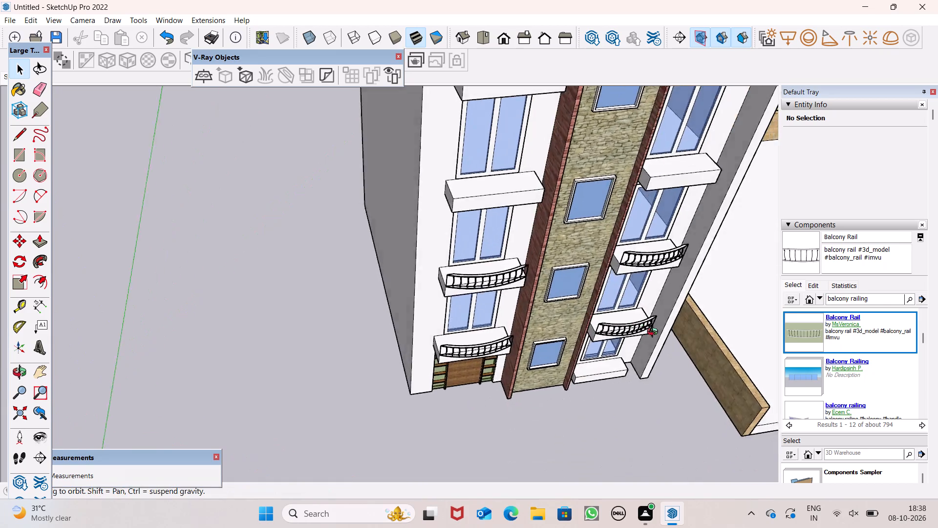
middle_click_drag(655, 333, 716, 333)
scroll(504, 281, "down", 6)
scroll(481, 228, "up", 6)
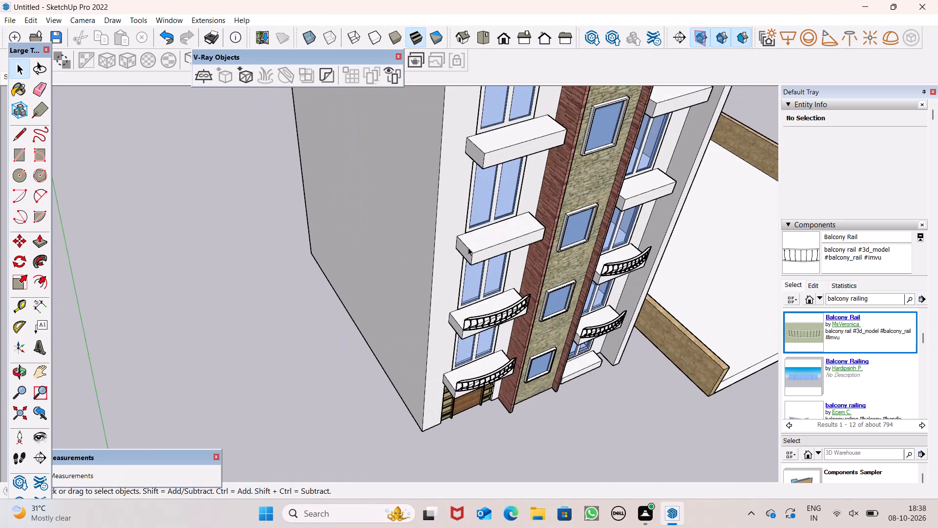
left_click(469, 320)
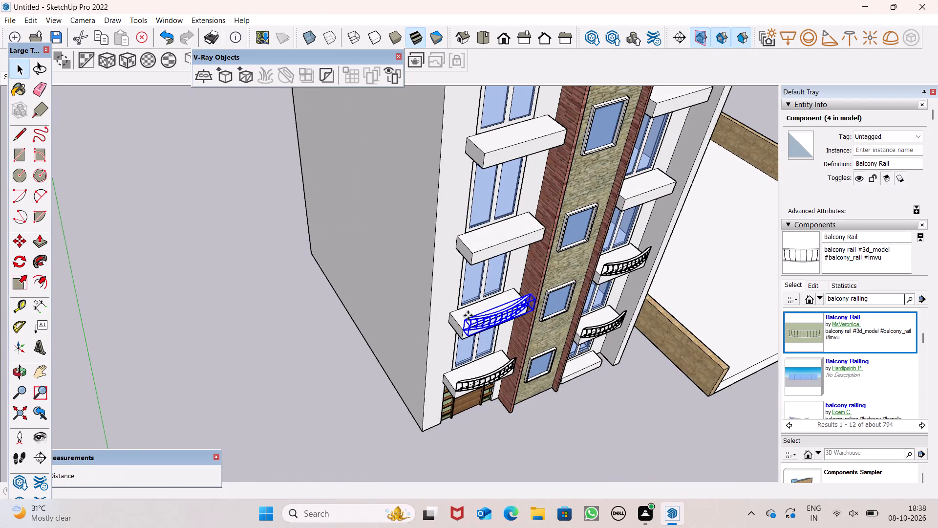
key("m")
key("Return")
left_click_drag(466, 332, 468, 317)
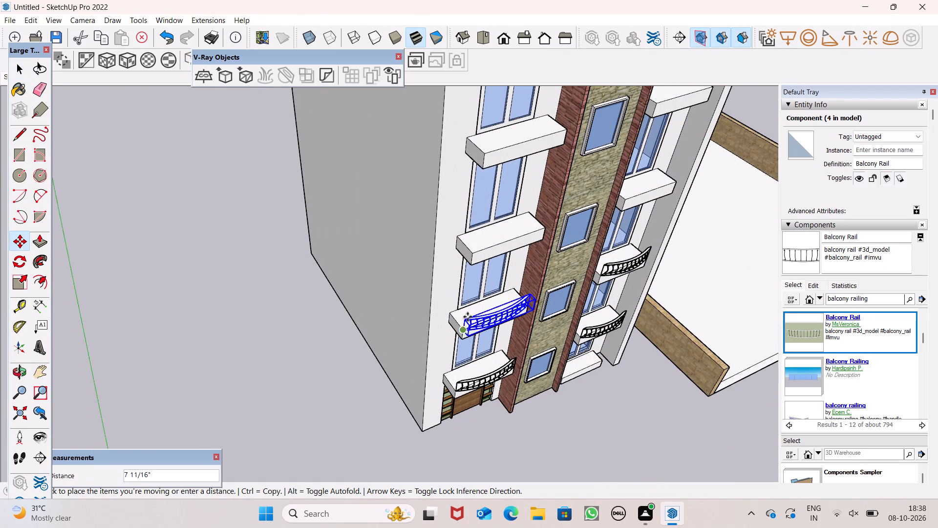
left_click_drag(468, 317, 476, 250)
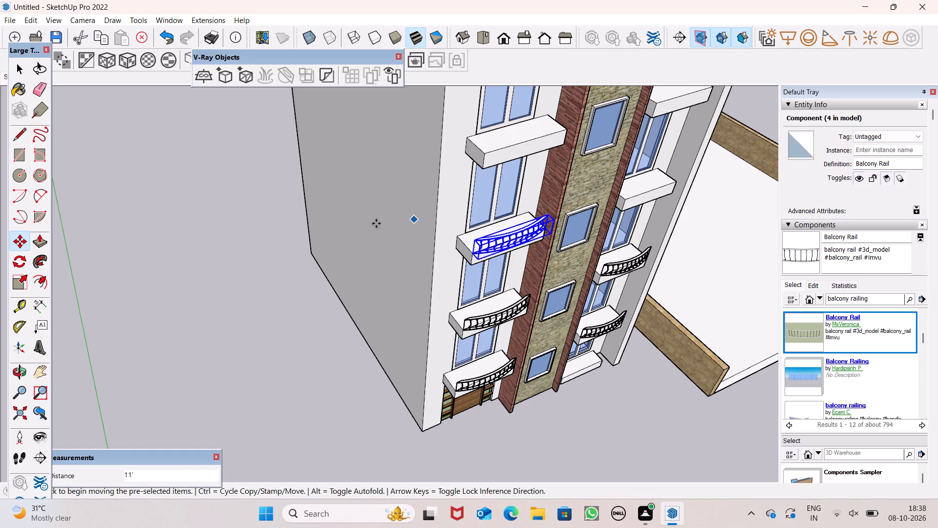
key("space")
left_click(308, 240)
scroll(473, 252, "up", 8)
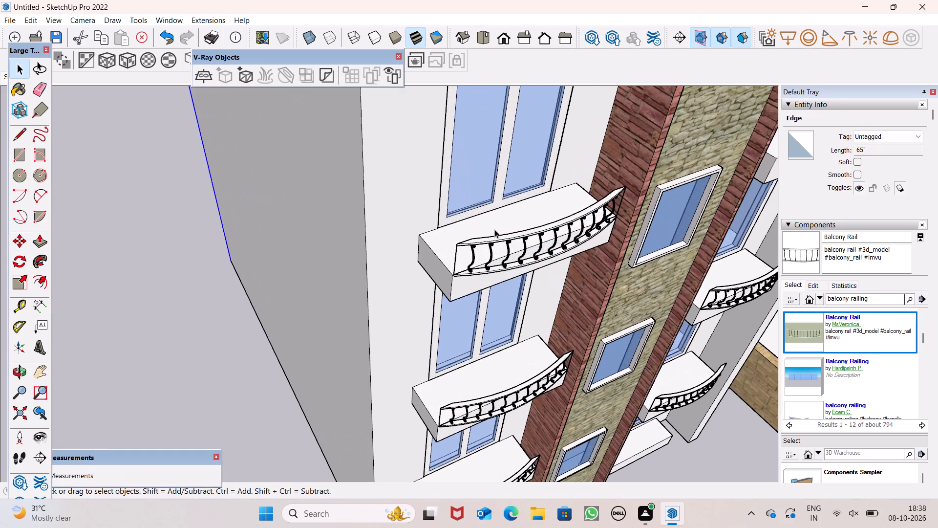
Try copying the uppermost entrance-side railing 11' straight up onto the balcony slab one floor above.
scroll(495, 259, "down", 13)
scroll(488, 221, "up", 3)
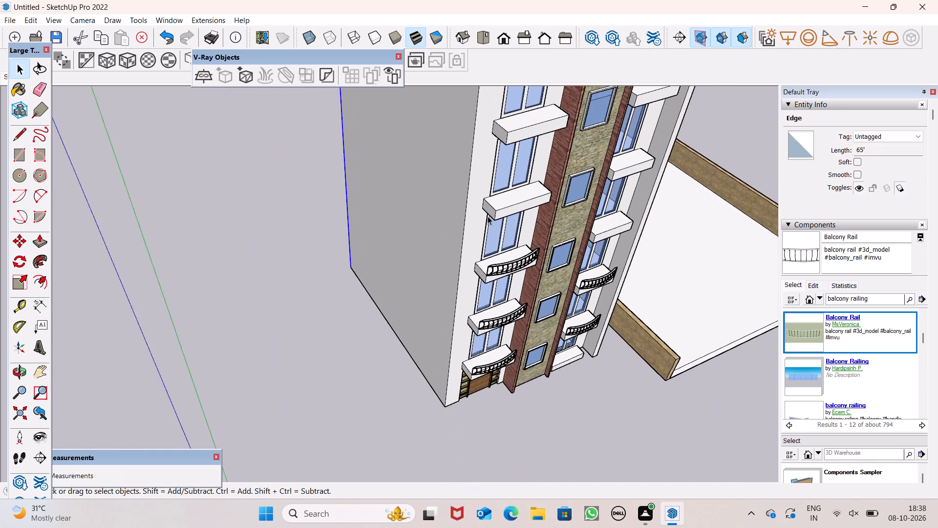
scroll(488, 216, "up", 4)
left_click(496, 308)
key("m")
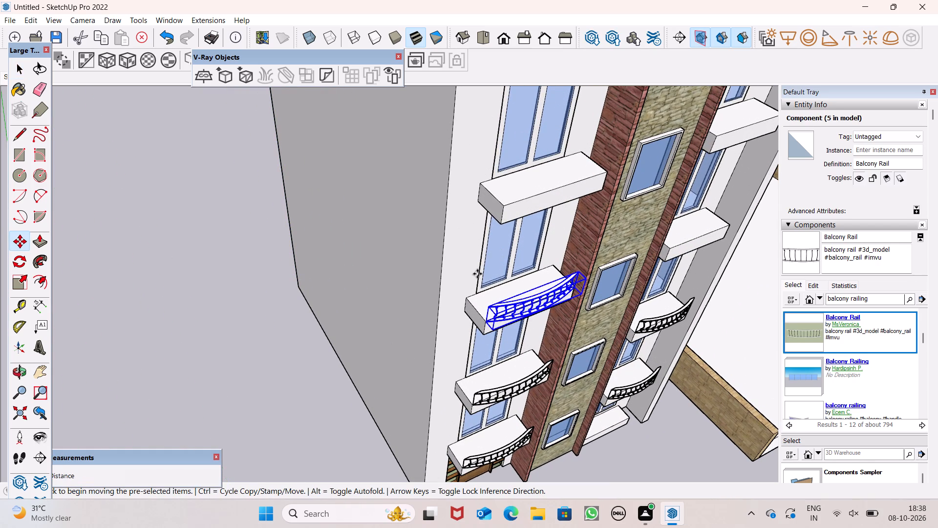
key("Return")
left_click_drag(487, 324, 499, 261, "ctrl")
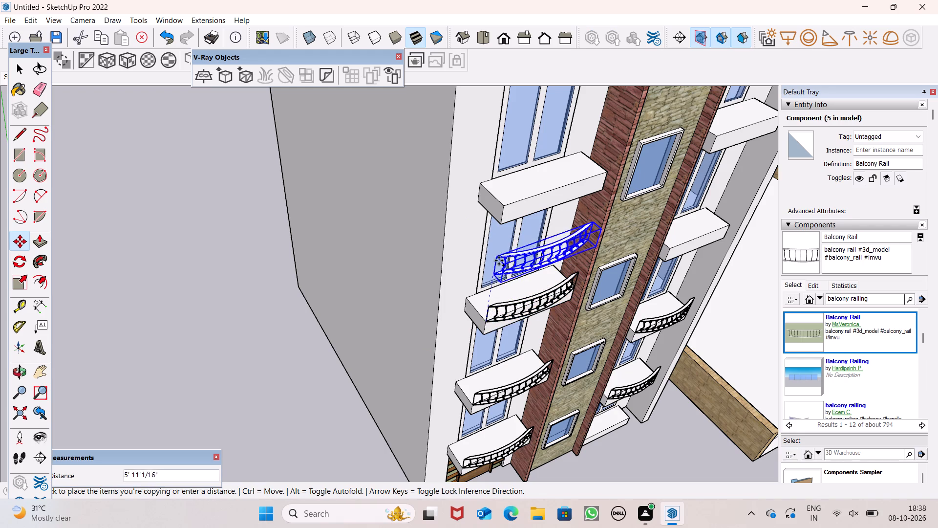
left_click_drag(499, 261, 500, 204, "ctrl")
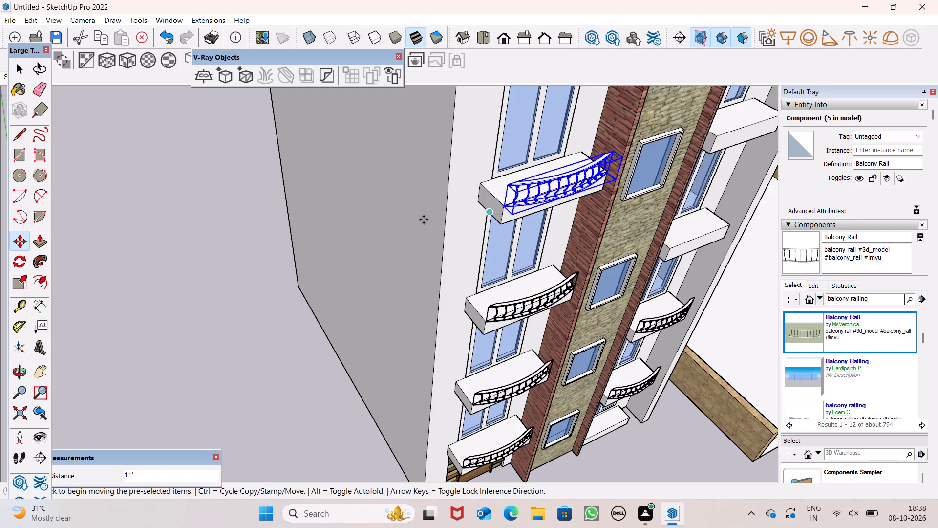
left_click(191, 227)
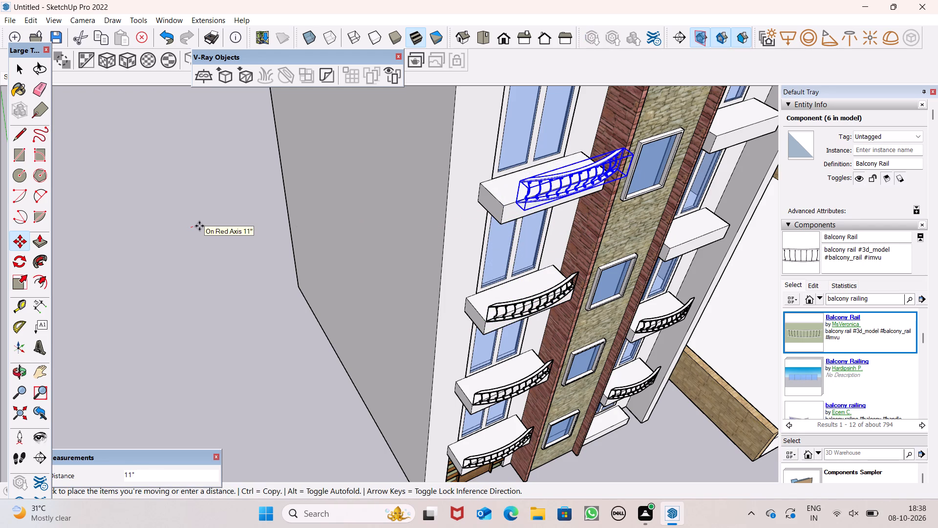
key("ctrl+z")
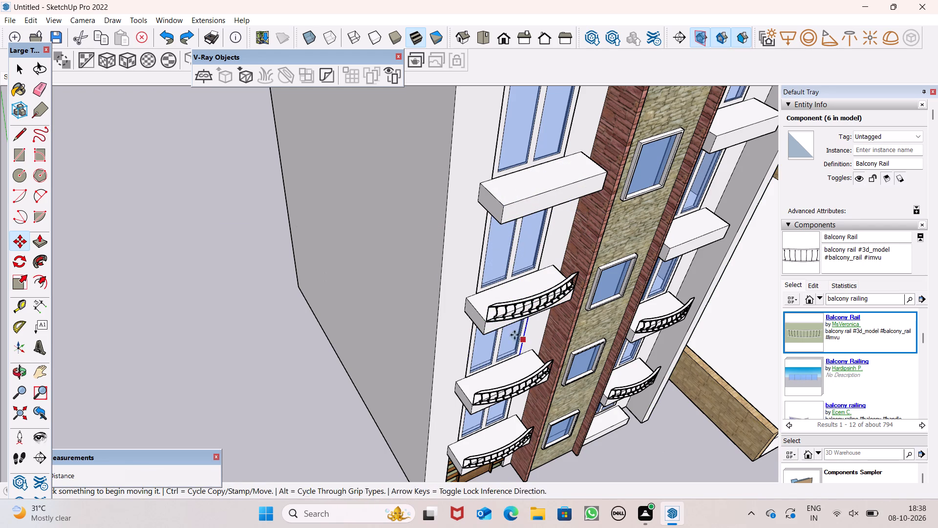
Copy the uppermost entrance-side railing straight up from its lower corner onto the balcony slab one floor above.
left_click_drag(488, 323, 493, 276)
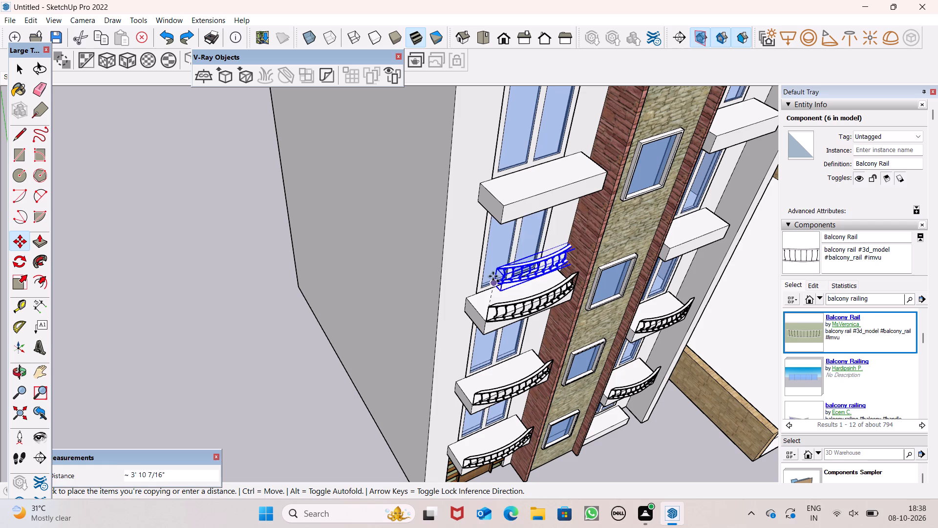
left_click_drag(493, 276, 503, 200)
key("space")
left_click(252, 218)
scroll(320, 317, "down", 3)
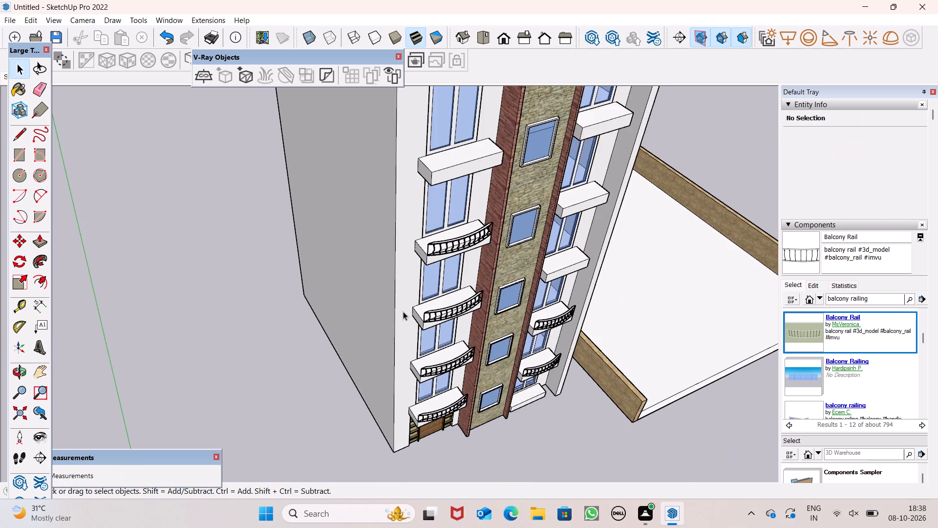
scroll(403, 311, "down", 4)
scroll(498, 198, "up", 3)
Copy the new uppermost entrance-side railing 11' straight up onto the bare balcony slab above it.
middle_click_drag(502, 220, 554, 184)
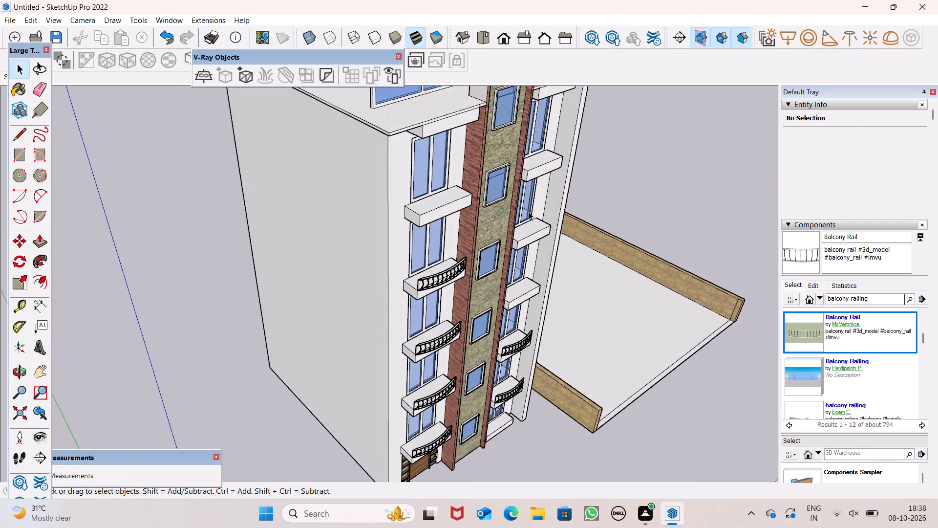
scroll(496, 225, "up", 4)
left_click(415, 300)
key("m")
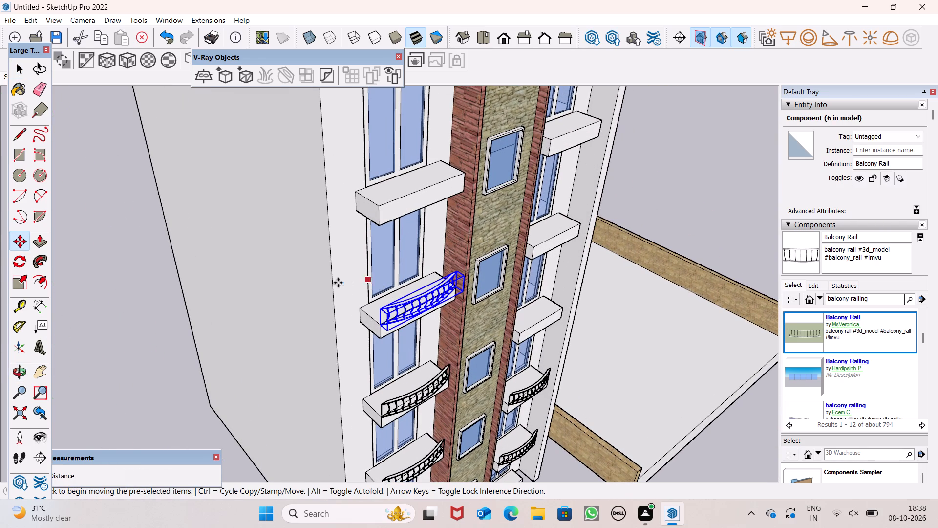
key("Return")
left_click_drag(380, 326, 382, 205)
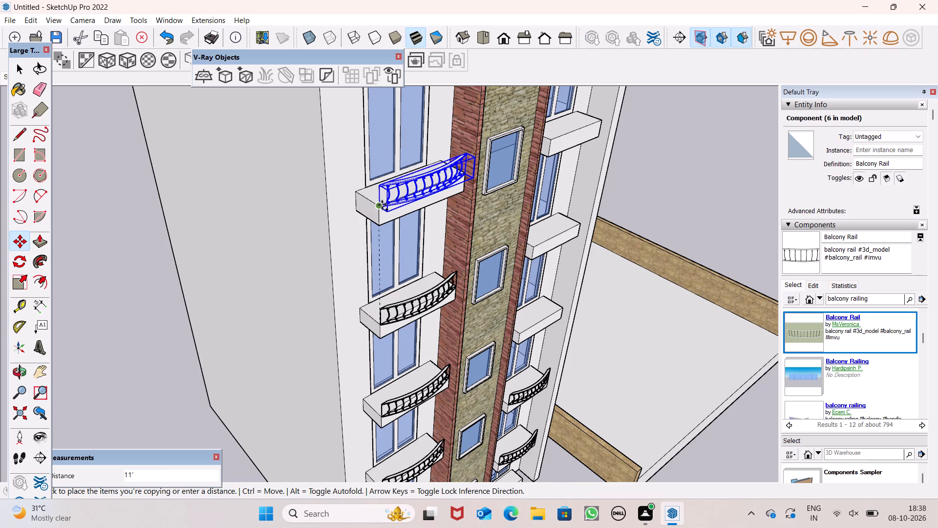
left_click_drag(382, 205, 382, 205)
scroll(294, 241, "down", 8)
key("space")
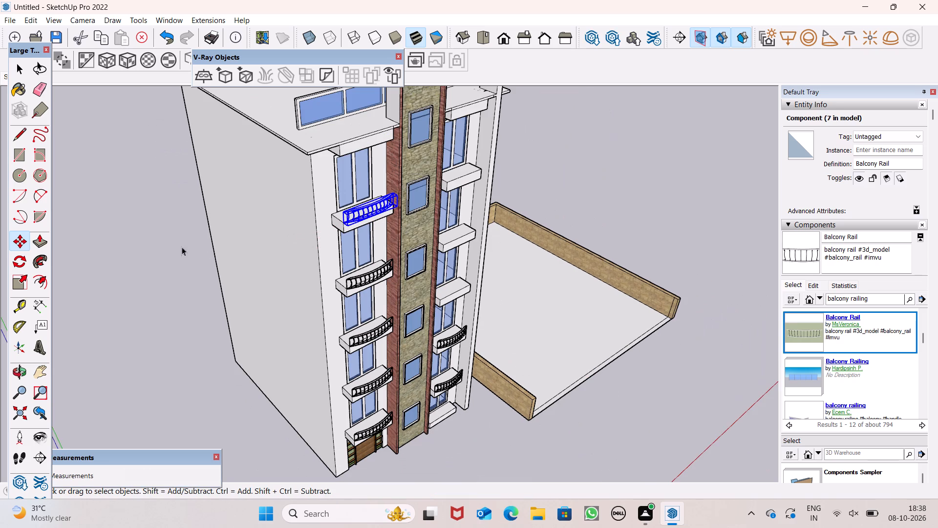
left_click(162, 229)
On the side away from the entrance, copy the upper railing straight up onto the balcony slab one floor above.
scroll(238, 244, "down", 6)
middle_click_drag(589, 279, 317, 272)
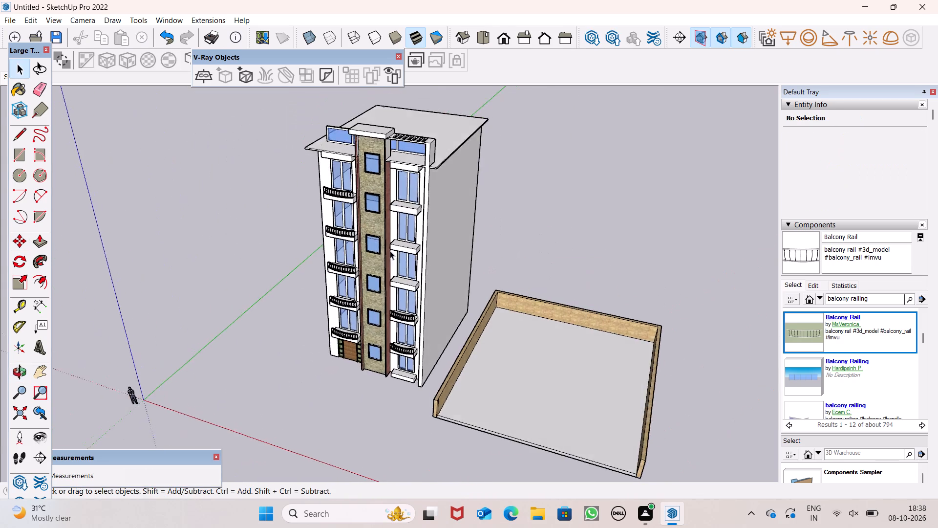
scroll(390, 251, "up", 7)
scroll(412, 378, "up", 1)
middle_click_drag(408, 387, 319, 378)
scroll(426, 407, "up", 6)
scroll(413, 401, "down", 1)
left_click(373, 380)
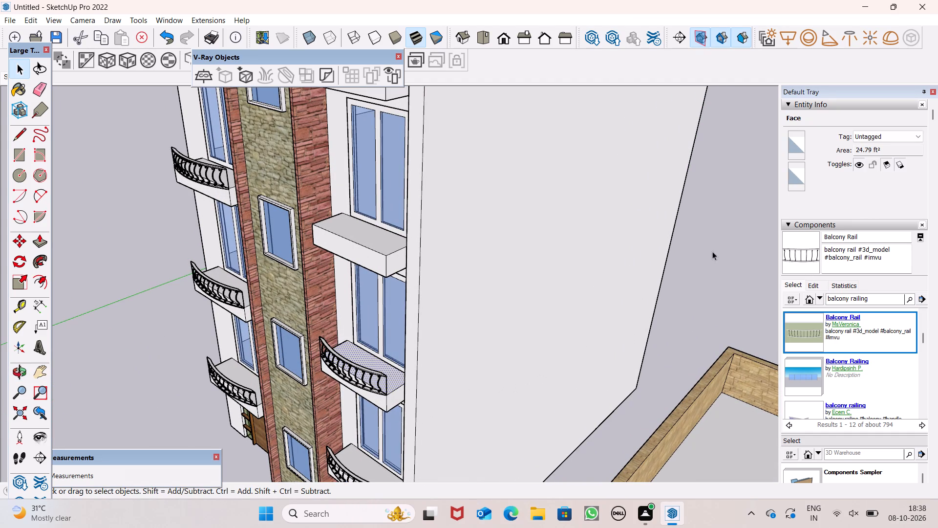
left_click(716, 251)
scroll(385, 378, "up", 3)
scroll(384, 378, "down", 1)
scroll(384, 378, "up", 1)
left_click(381, 371)
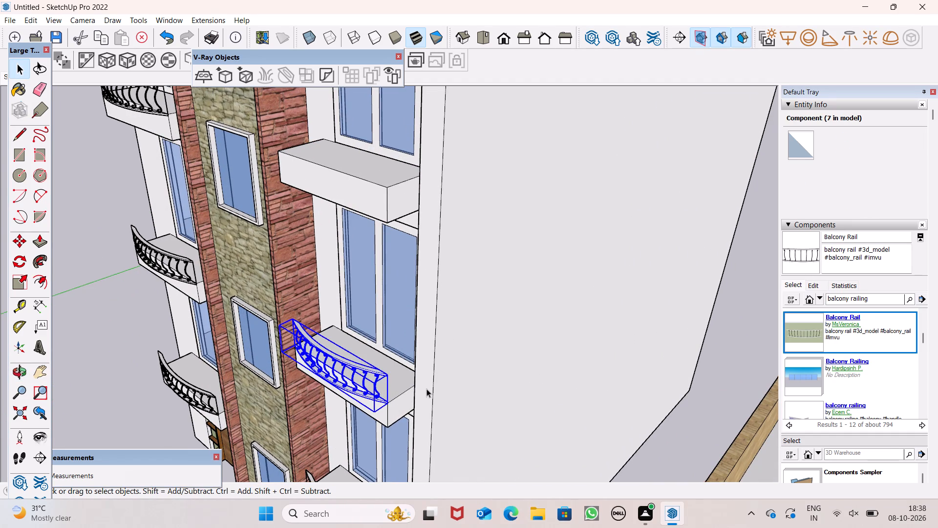
key("m")
key("Return")
middle_click_drag(424, 401, 476, 415)
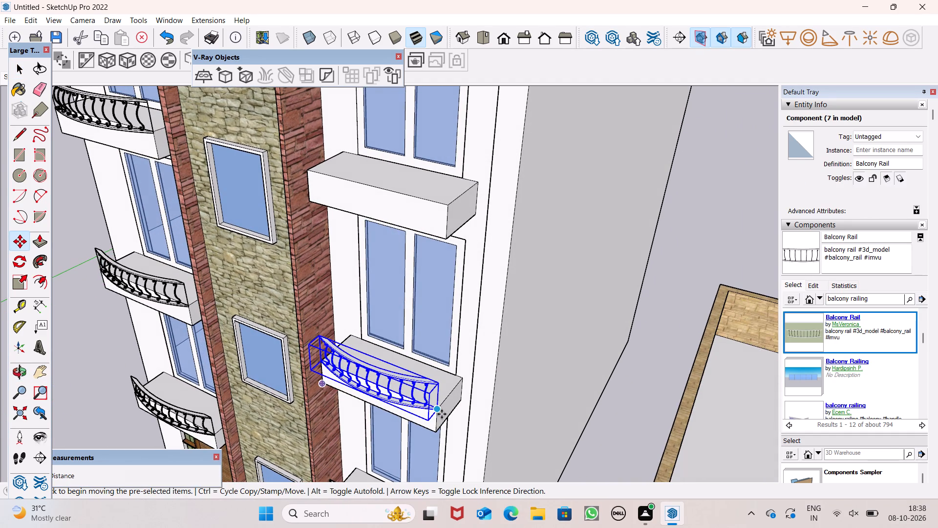
left_click_drag(437, 409, 462, 215)
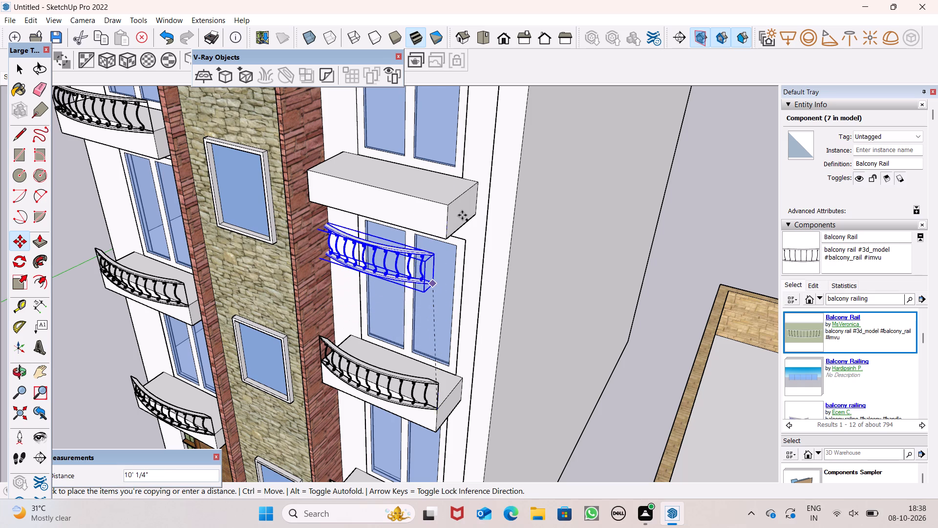
left_click_drag(462, 215, 444, 201)
scroll(523, 280, "down", 2)
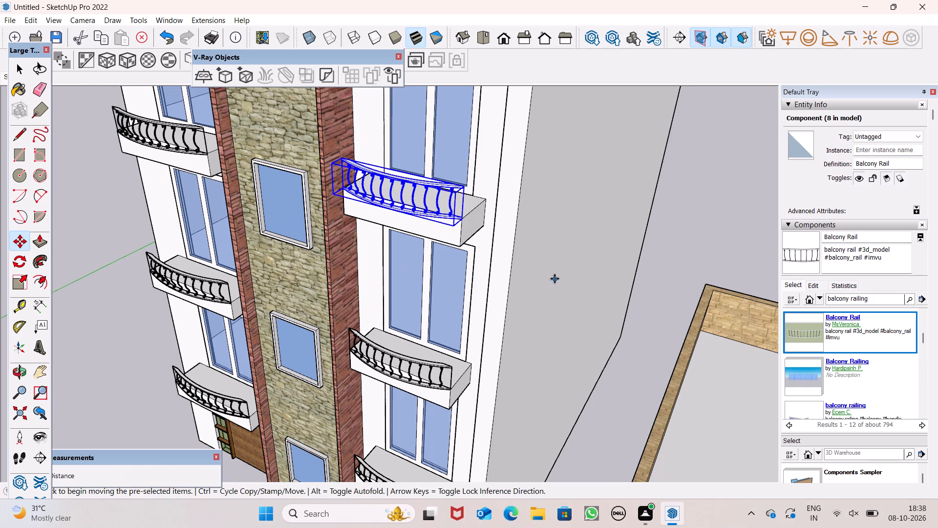
middle_click_drag(550, 292, 591, 332)
scroll(591, 332, "down", 1)
key("space")
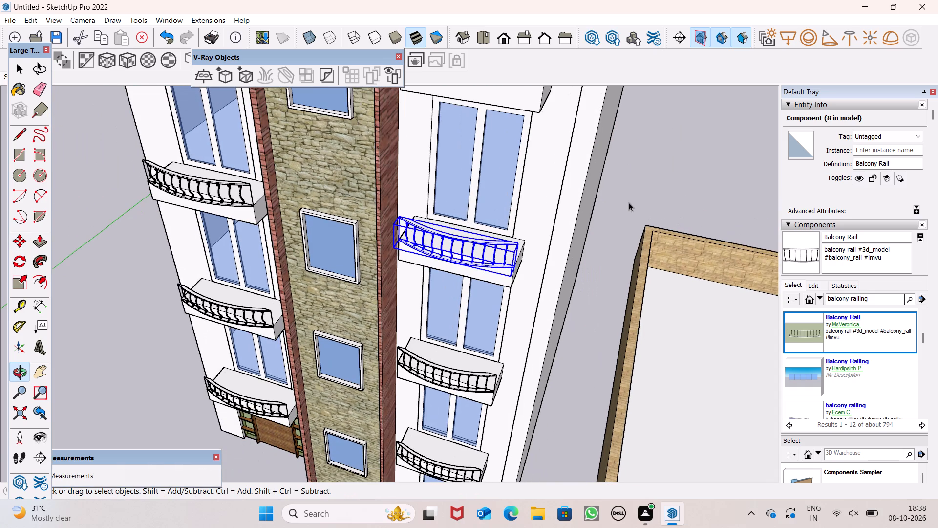
left_click(629, 202)
Copy the uppermost railing away from the entrance up by its top corner to the front of the next bare slab.
scroll(596, 244, "down", 12)
scroll(578, 179, "up", 6)
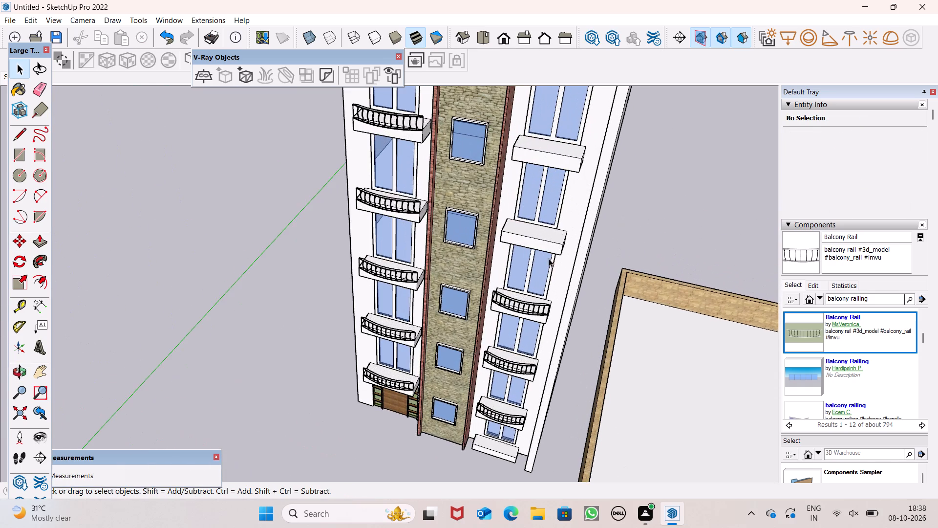
scroll(546, 276, "up", 6)
left_click(548, 328)
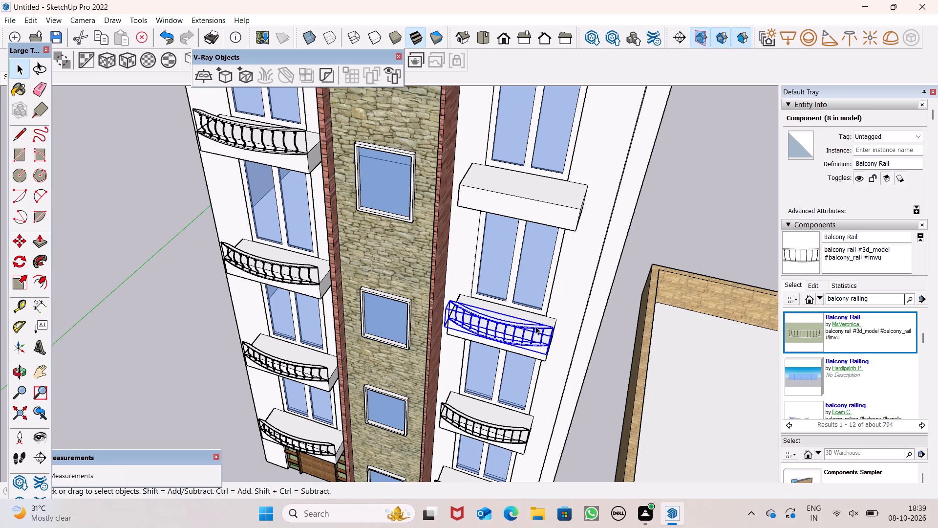
key("m")
key("Return")
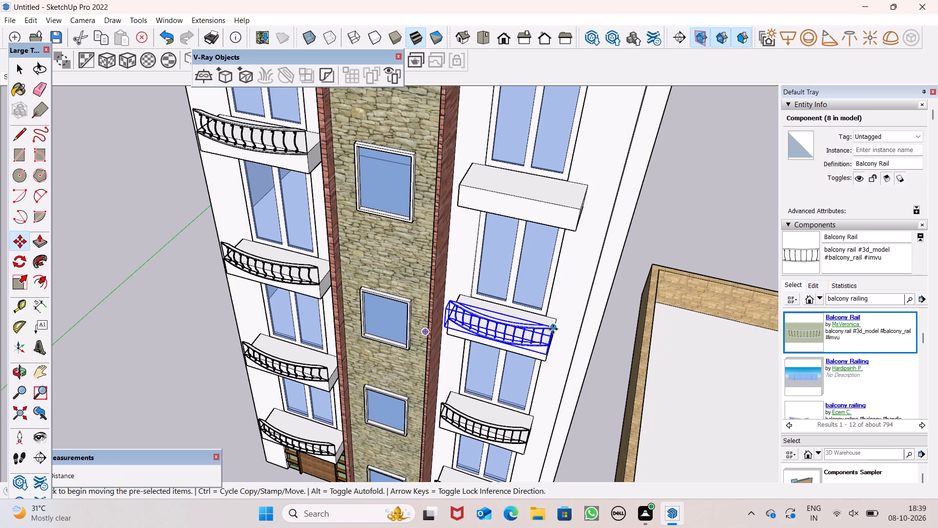
left_click_drag(553, 329, 579, 205)
Raise the new railing copy so its base sits at the top of the balcony slab.
middle_click_drag(597, 245, 471, 236)
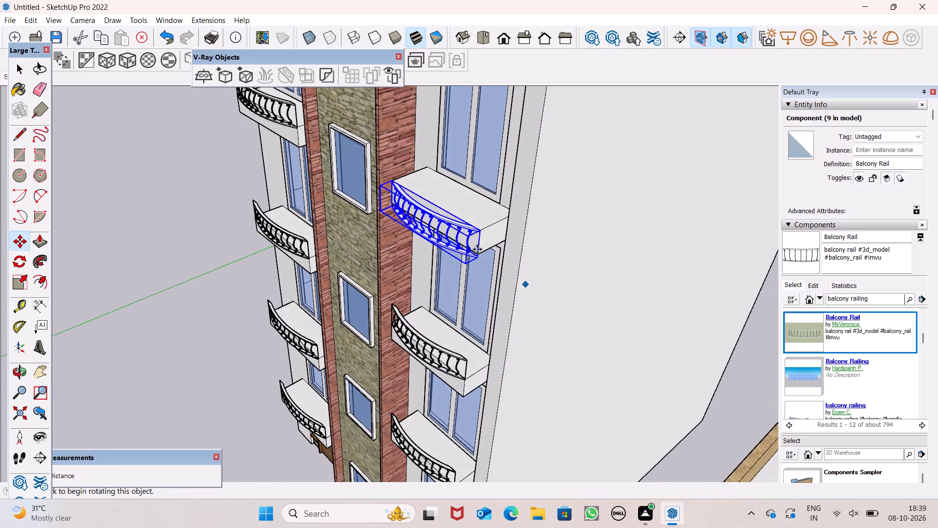
scroll(477, 251, "up", 5)
left_click_drag(479, 262, 485, 209)
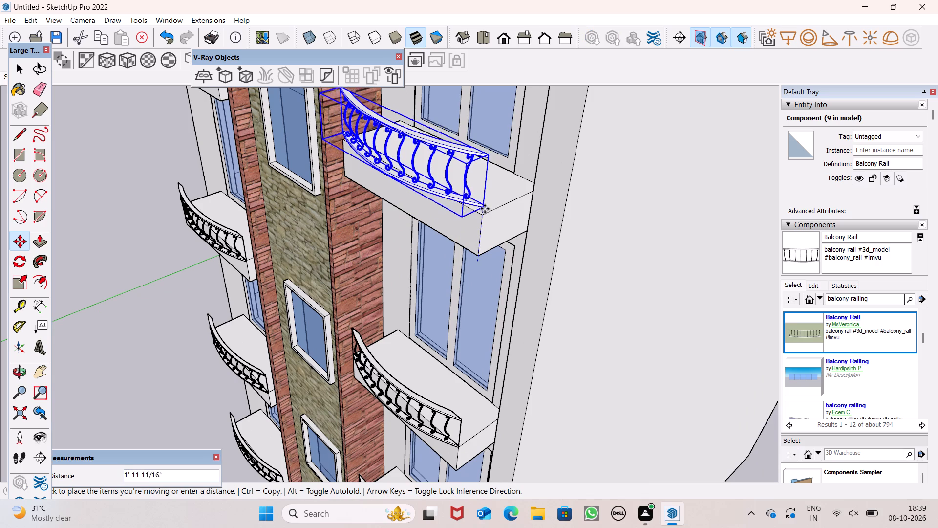
left_click_drag(485, 209, 483, 217)
scroll(533, 218, "down", 4)
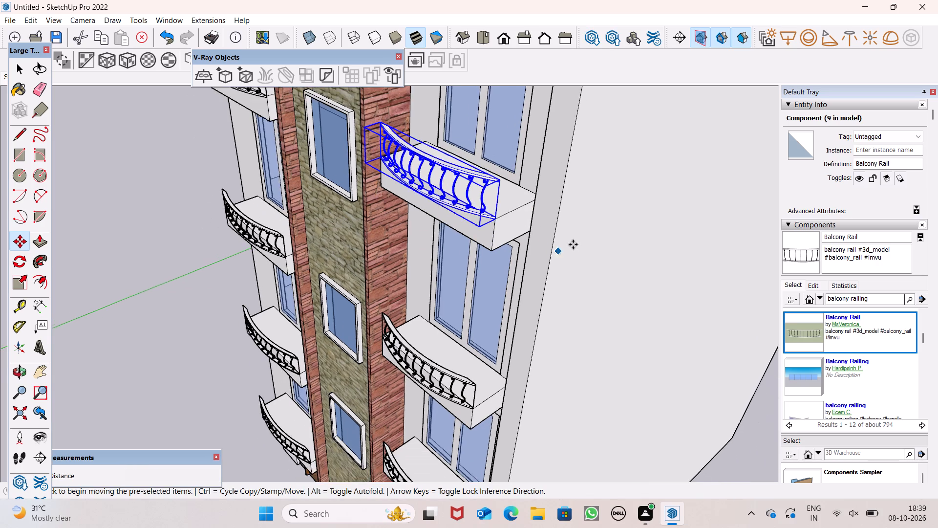
scroll(590, 254, "down", 10)
scroll(618, 347, "down", 2)
key("space")
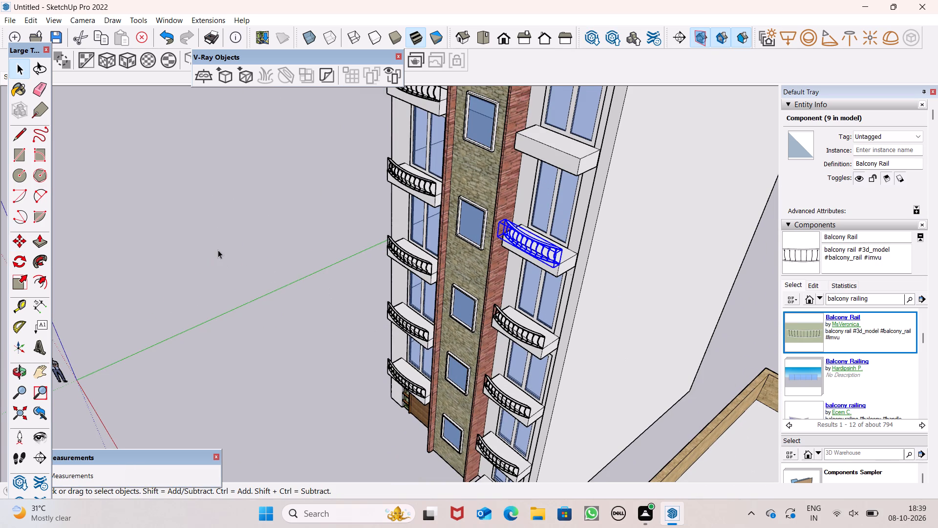
left_click(243, 252)
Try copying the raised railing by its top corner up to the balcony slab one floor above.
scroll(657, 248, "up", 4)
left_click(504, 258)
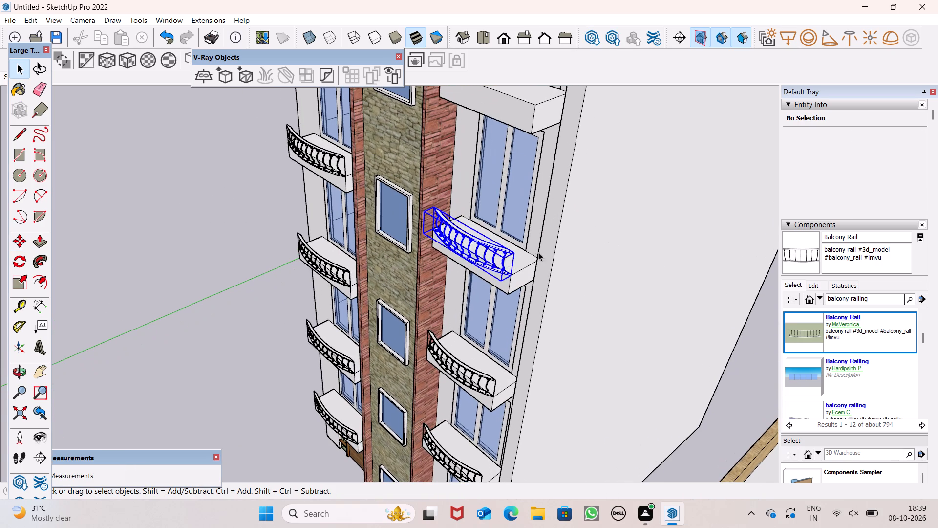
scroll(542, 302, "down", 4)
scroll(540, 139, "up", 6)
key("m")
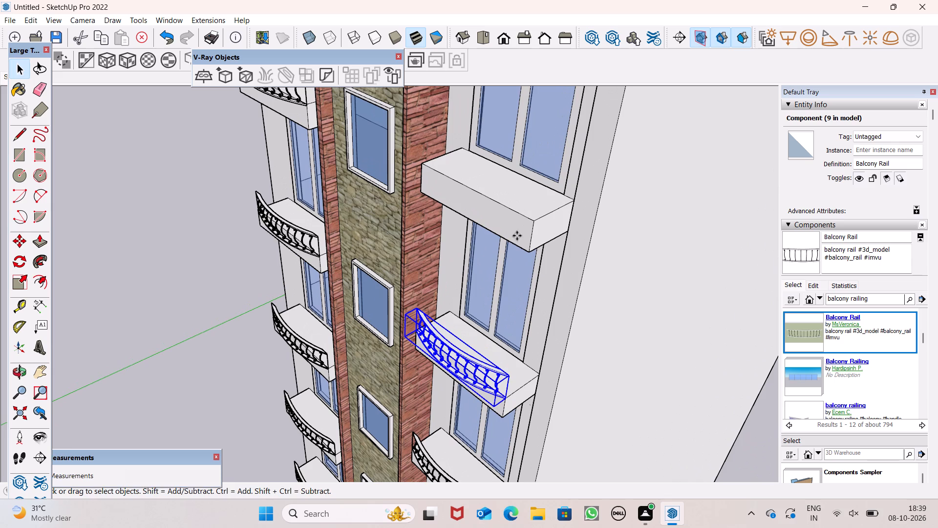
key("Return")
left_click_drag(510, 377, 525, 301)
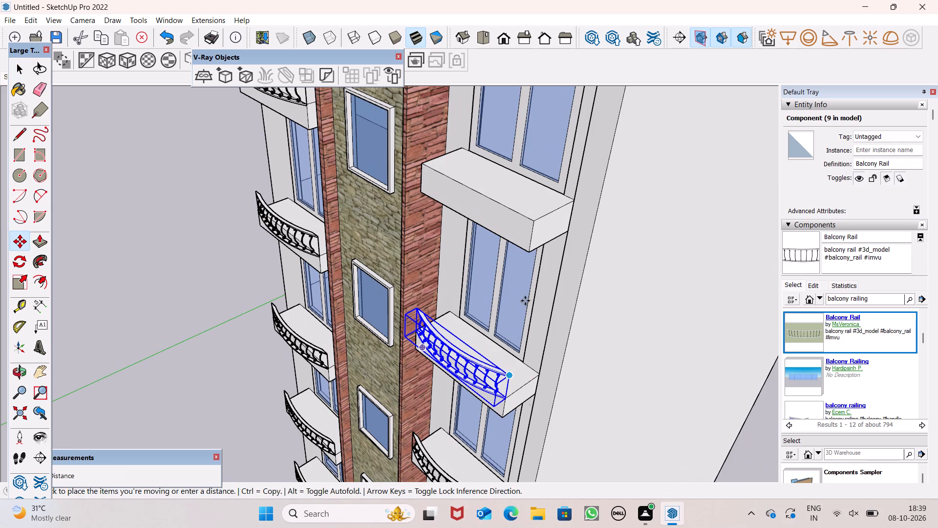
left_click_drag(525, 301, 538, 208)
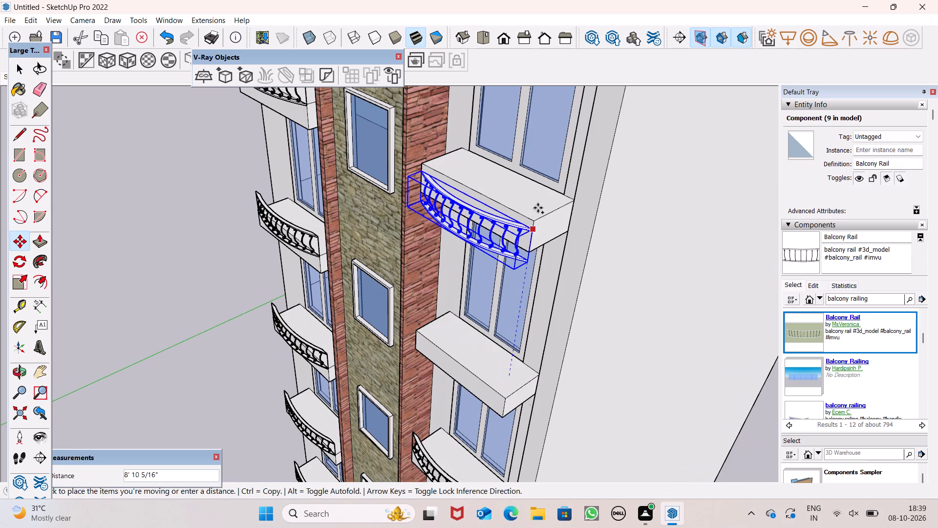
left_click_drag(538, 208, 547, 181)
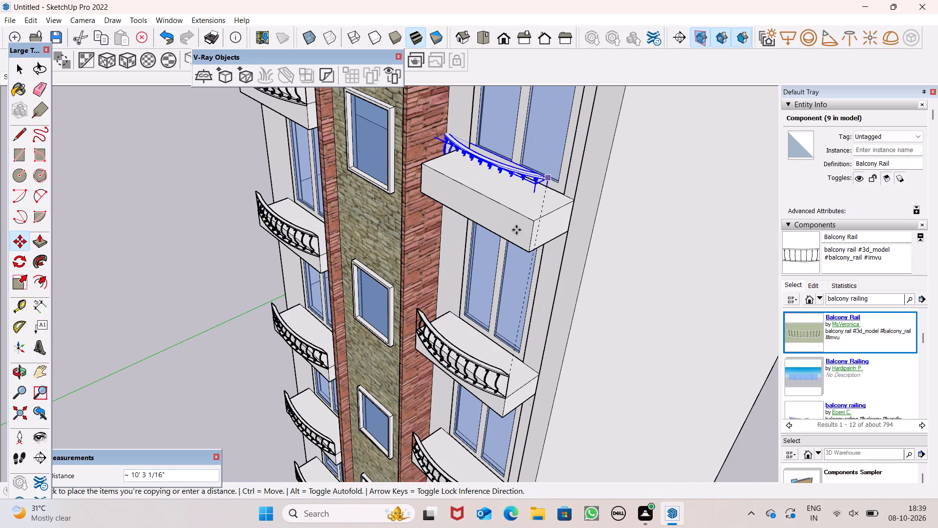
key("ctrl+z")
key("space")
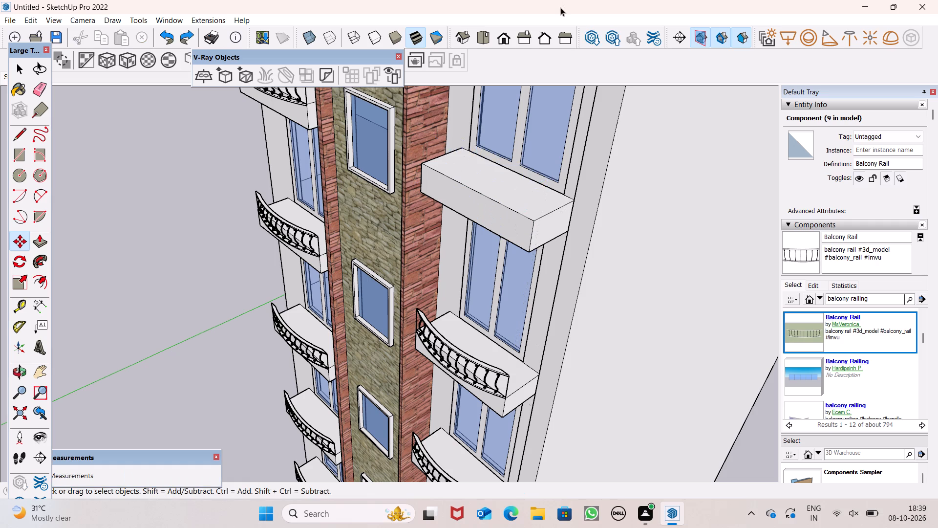
On the side away from the entrance, copy the uppermost railing by its bottom corner about 11' up to the next bare balcony slab.
left_click(476, 372)
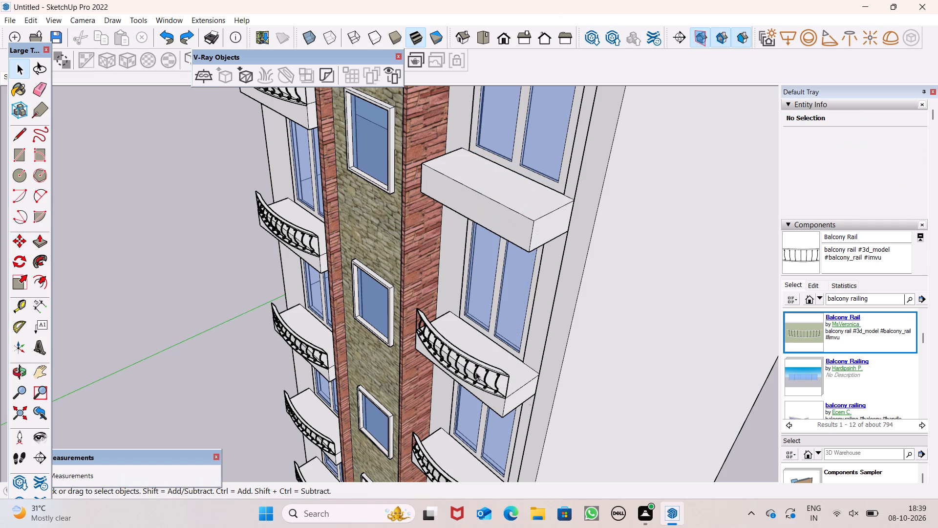
key("m")
key("Return")
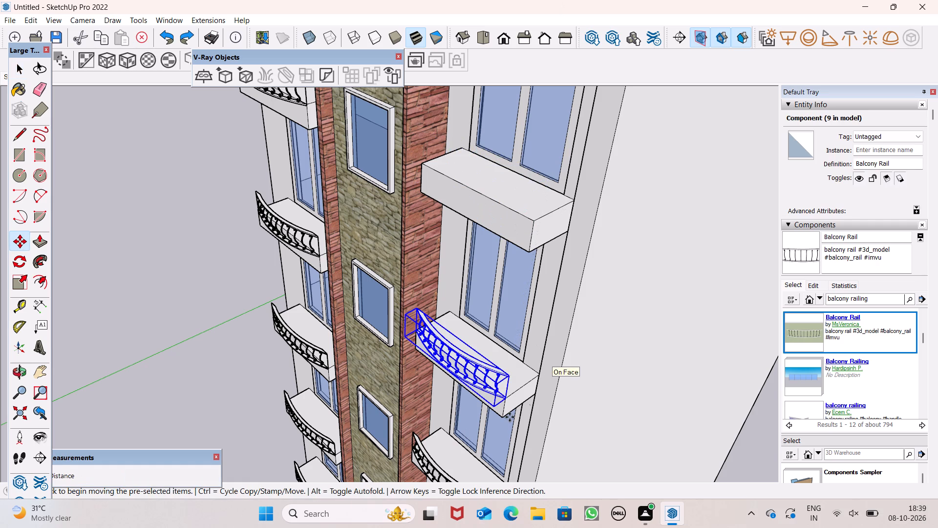
left_click_drag(497, 408, 497, 407)
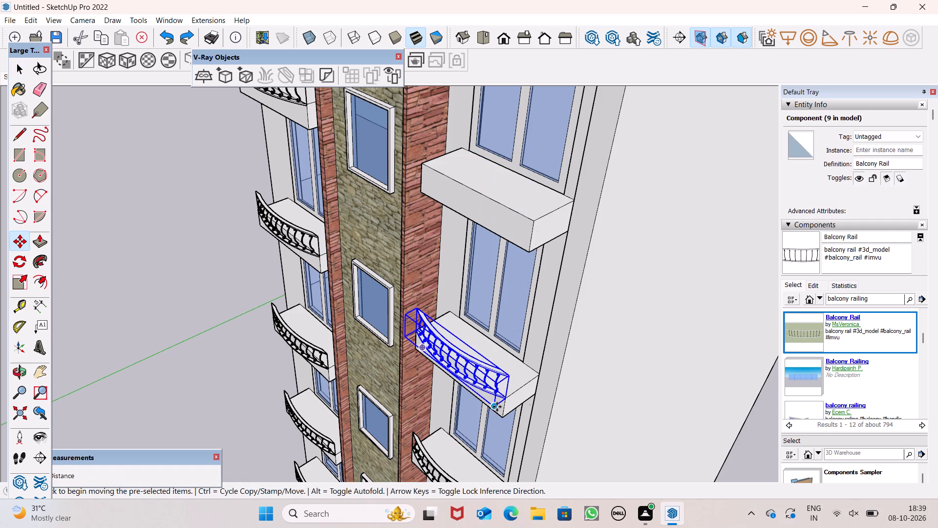
left_click_drag(497, 407, 522, 236)
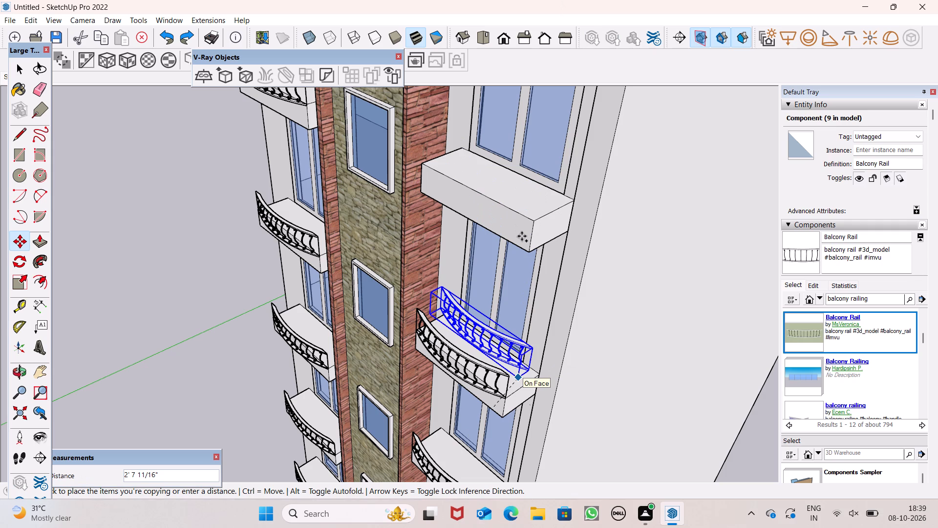
left_click_drag(522, 236, 530, 220)
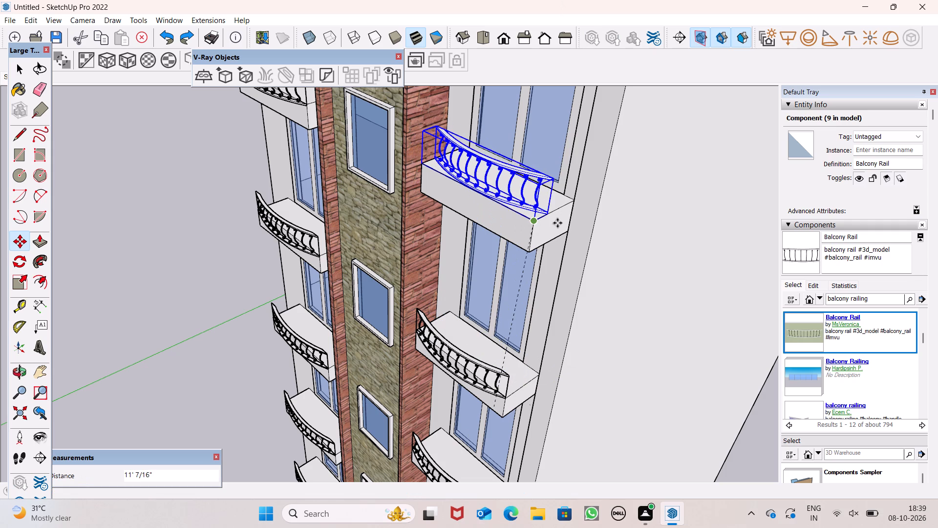
scroll(537, 216, "up", 14)
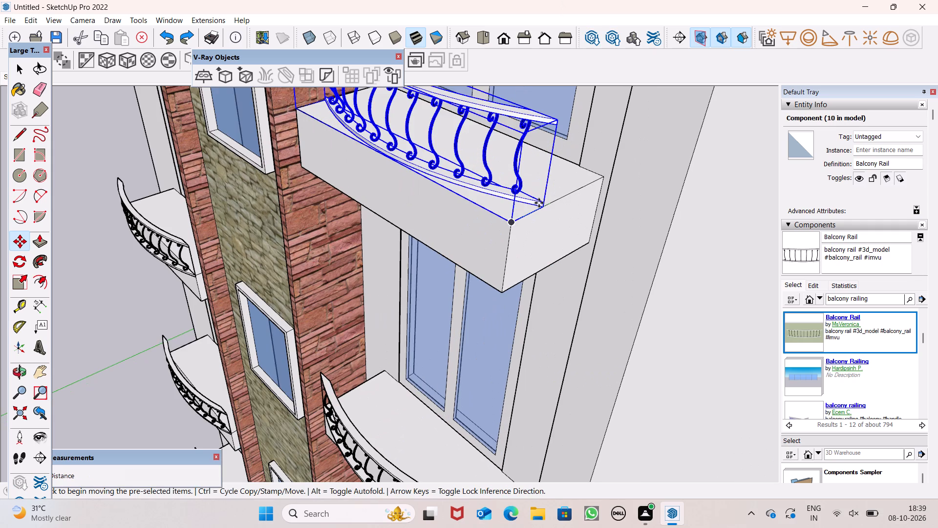
Move the new railing copy outward by its bottom inner corner onto the front edge of the balcony slab.
left_click_drag(543, 204, 542, 207)
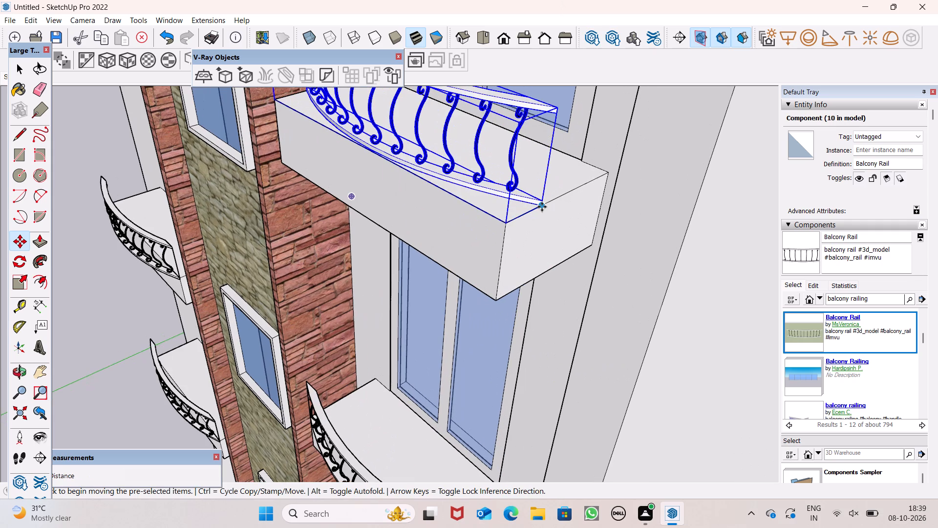
left_click_drag(542, 207, 507, 229)
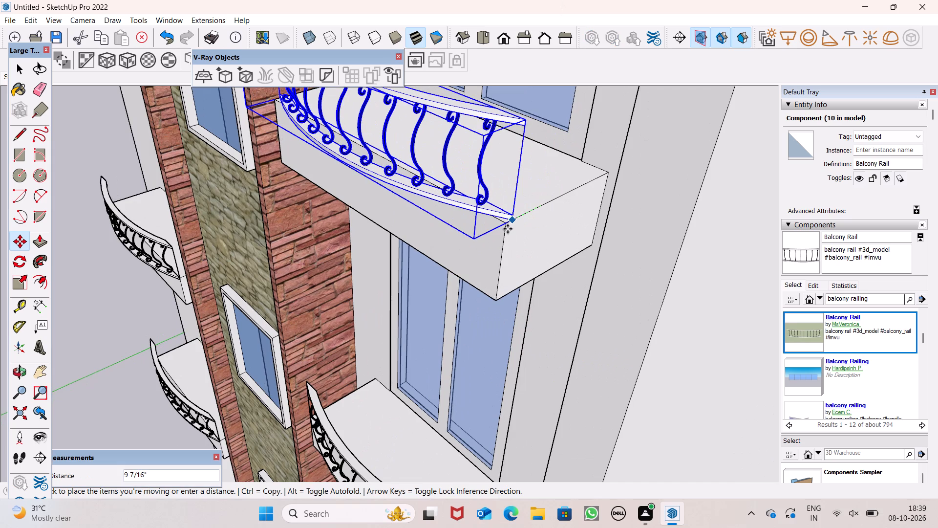
key("space")
scroll(584, 233, "down", 1)
scroll(641, 276, "down", 8)
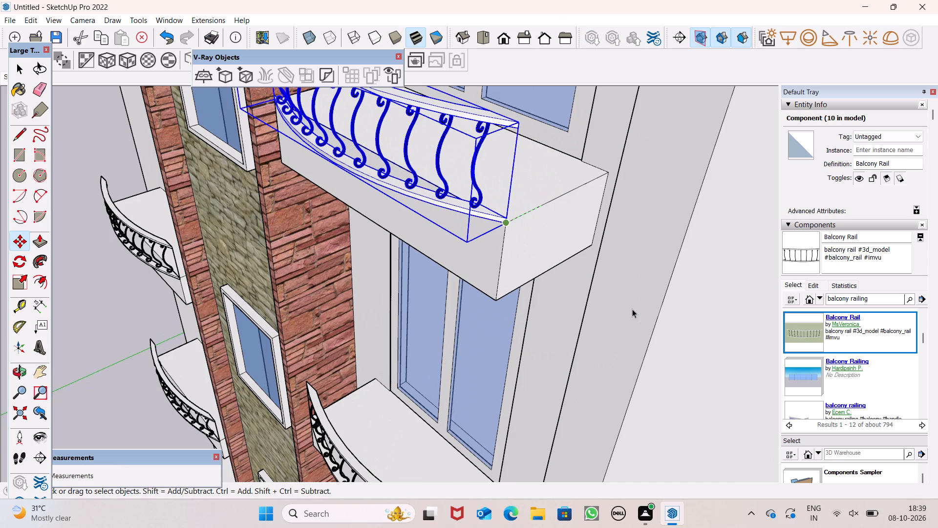
scroll(637, 310, "down", 20)
scroll(726, 299, "down", 8)
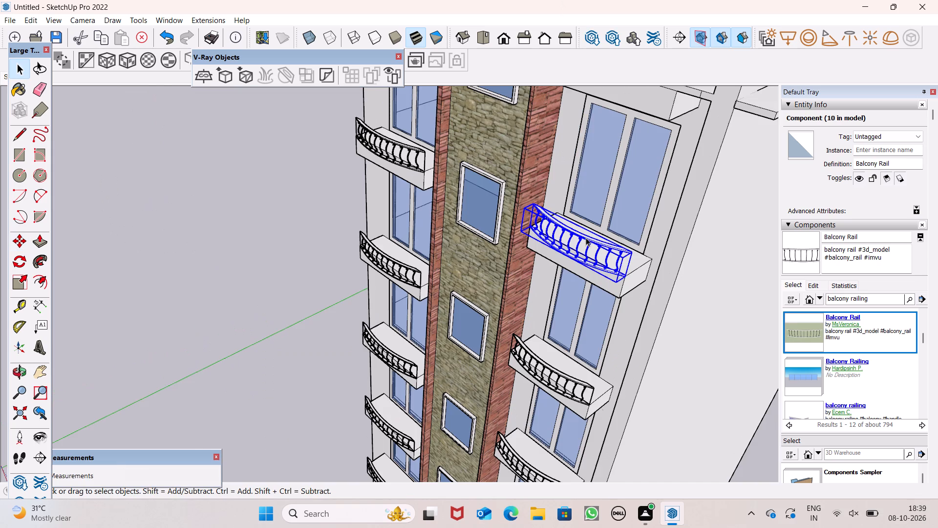
scroll(586, 238, "down", 10)
scroll(586, 238, "down", 14)
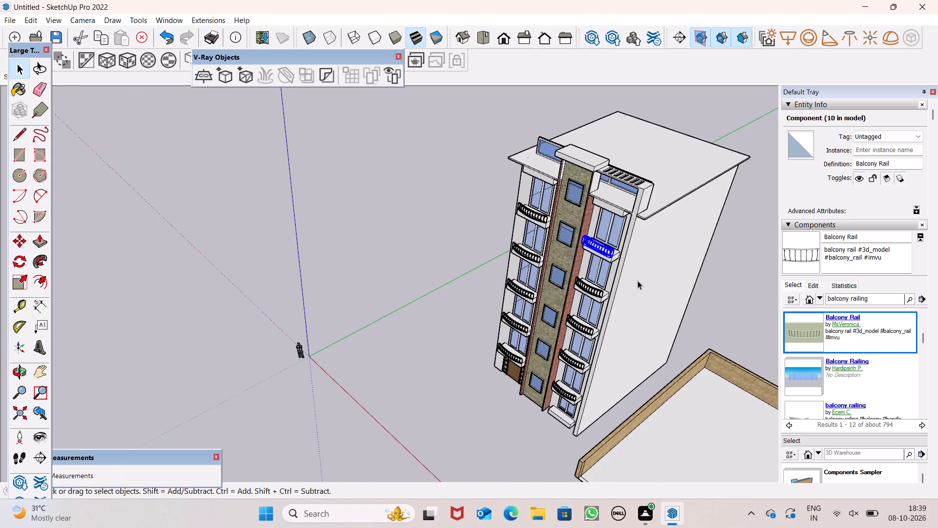
key("space")
key("space")
left_click(711, 272)
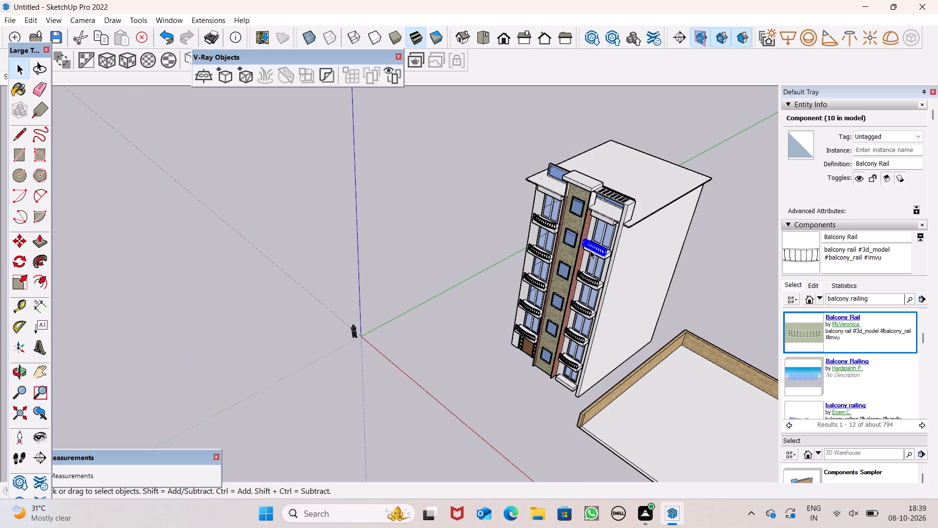
Make the separate walled plot, including its floor and sandstone walls, into a single group.
scroll(549, 250, "down", 9)
middle_click_drag(582, 331, 728, 284)
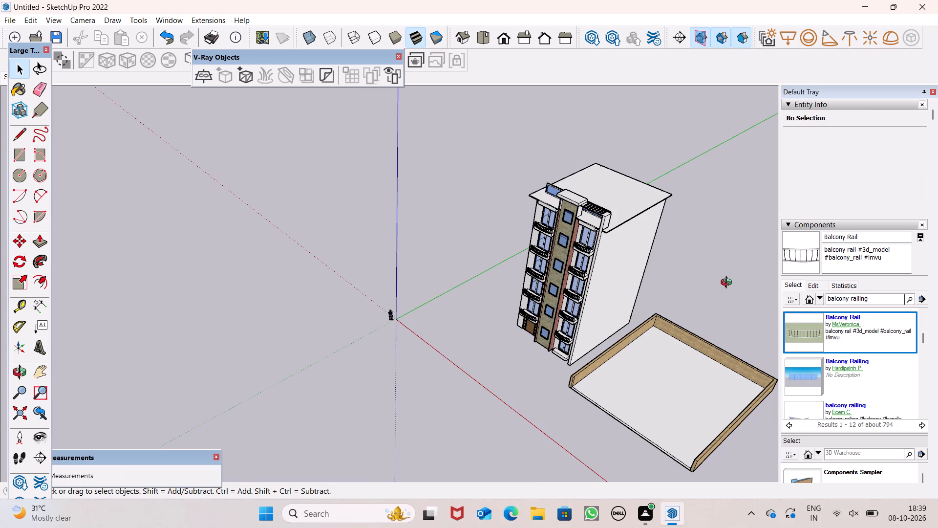
middle_click_drag(728, 284, 706, 253)
scroll(697, 386, "up", 3)
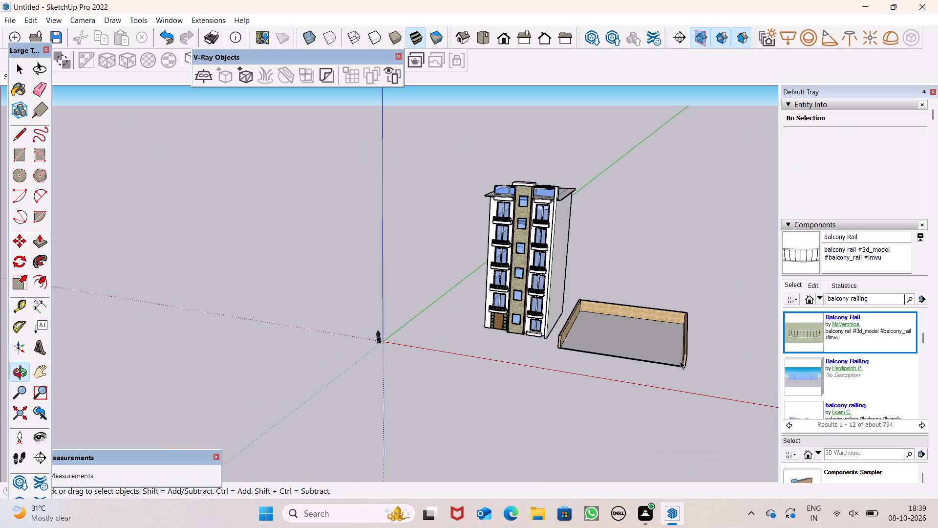
scroll(680, 361, "up", 8)
triple_click(636, 313)
left_click(636, 313)
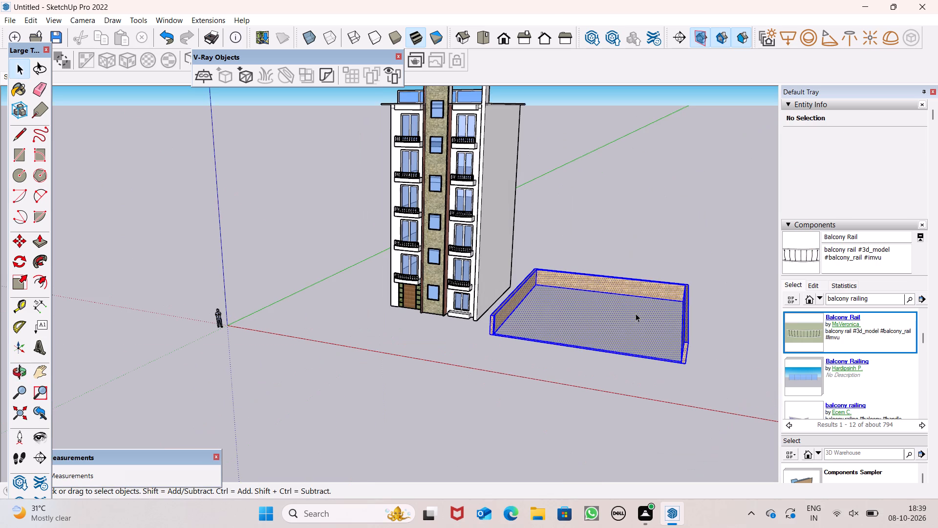
right_click(636, 313)
left_click(690, 179)
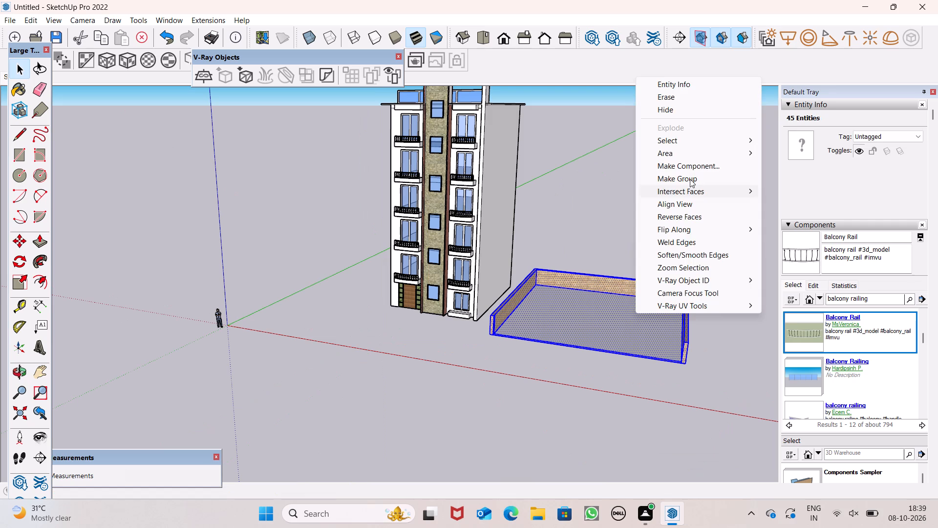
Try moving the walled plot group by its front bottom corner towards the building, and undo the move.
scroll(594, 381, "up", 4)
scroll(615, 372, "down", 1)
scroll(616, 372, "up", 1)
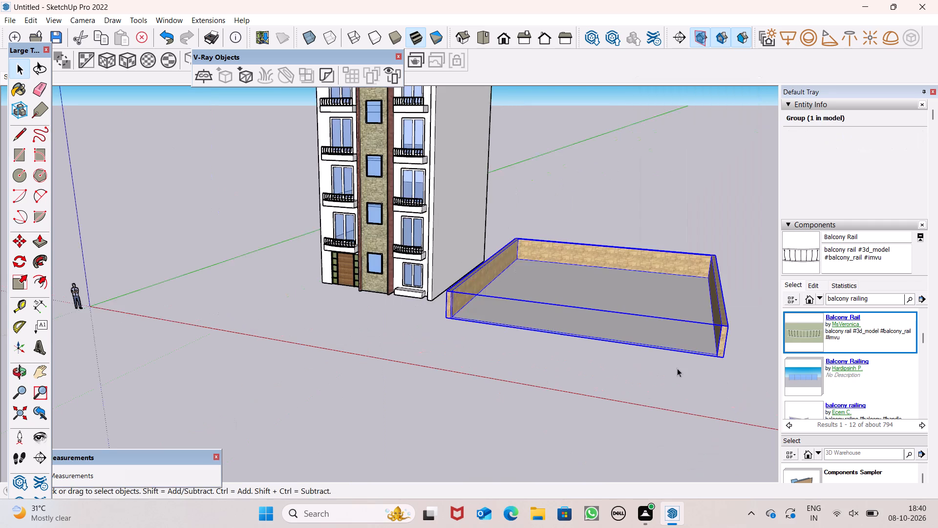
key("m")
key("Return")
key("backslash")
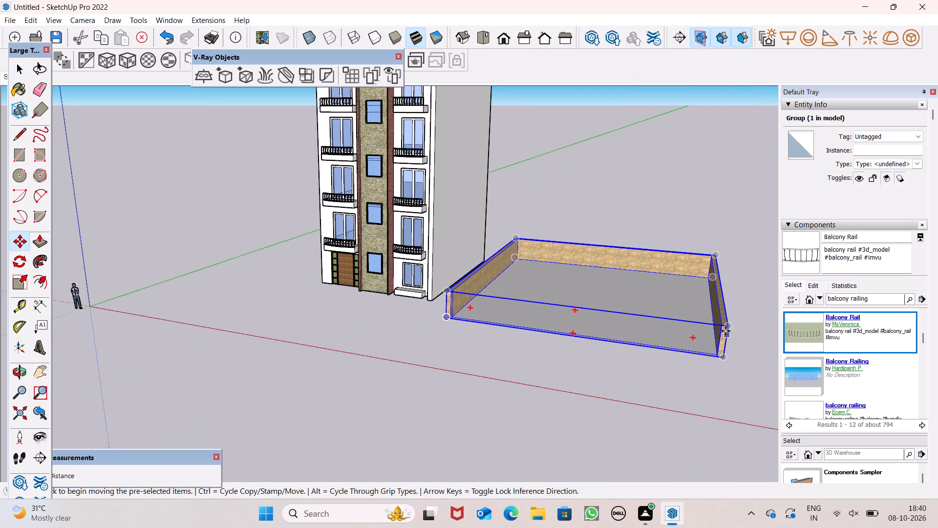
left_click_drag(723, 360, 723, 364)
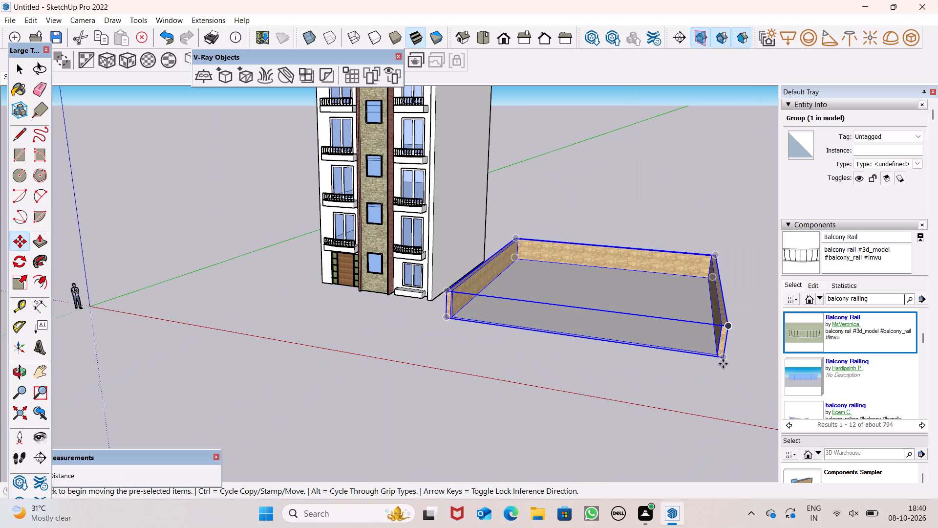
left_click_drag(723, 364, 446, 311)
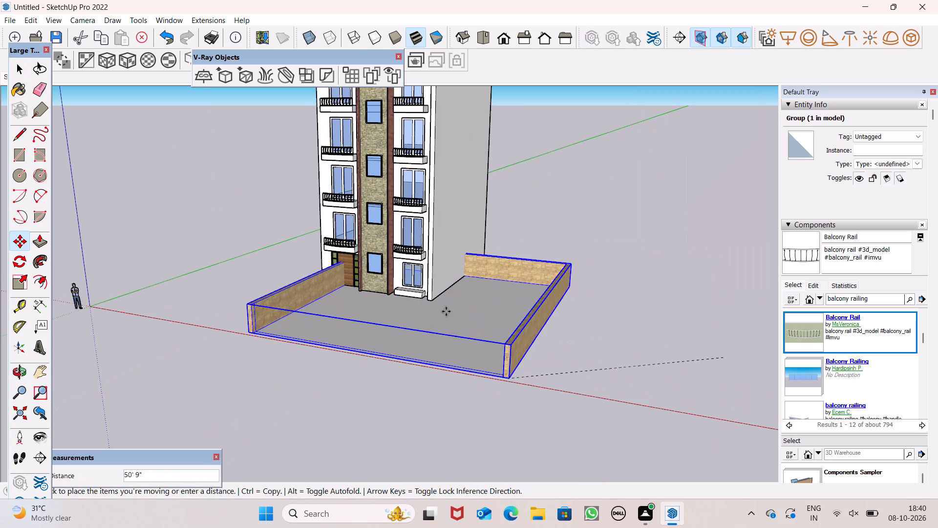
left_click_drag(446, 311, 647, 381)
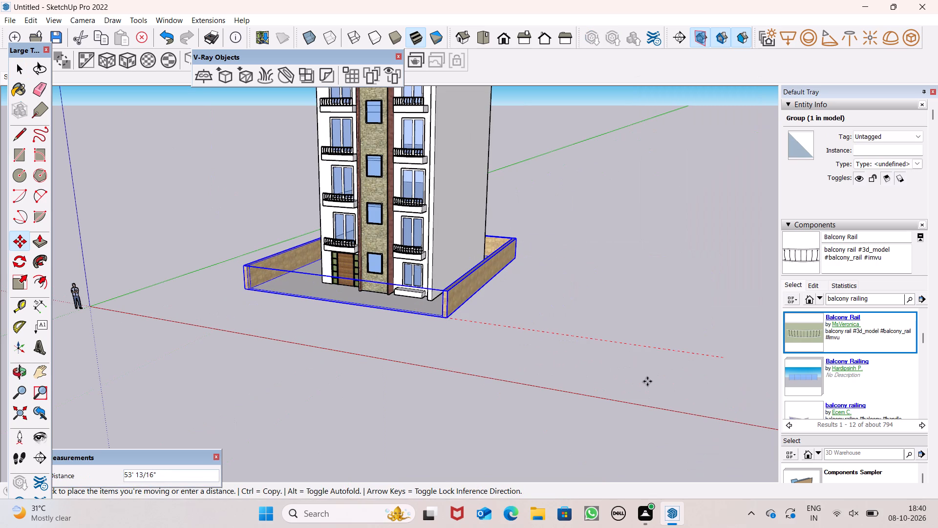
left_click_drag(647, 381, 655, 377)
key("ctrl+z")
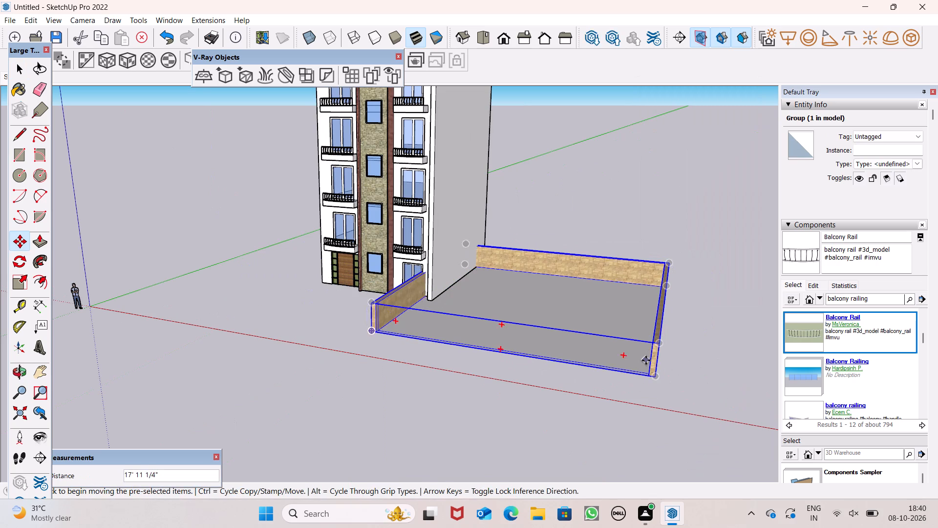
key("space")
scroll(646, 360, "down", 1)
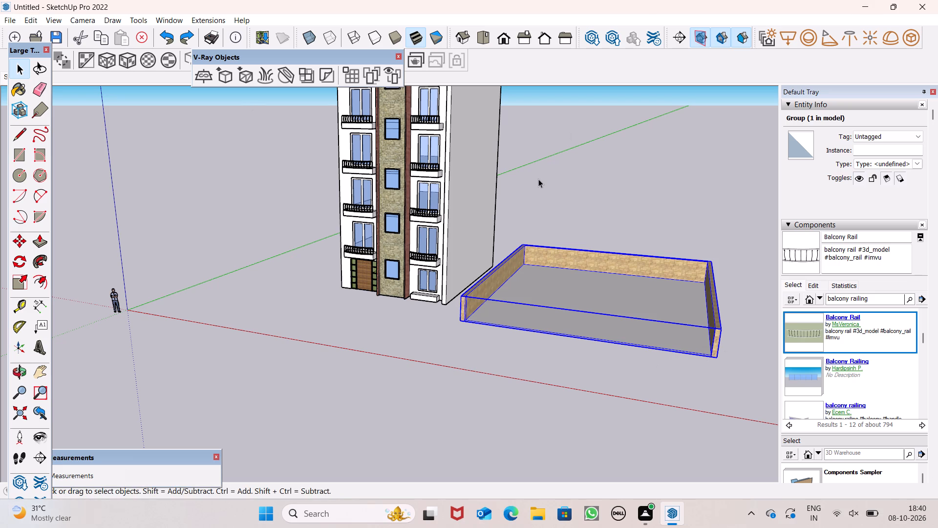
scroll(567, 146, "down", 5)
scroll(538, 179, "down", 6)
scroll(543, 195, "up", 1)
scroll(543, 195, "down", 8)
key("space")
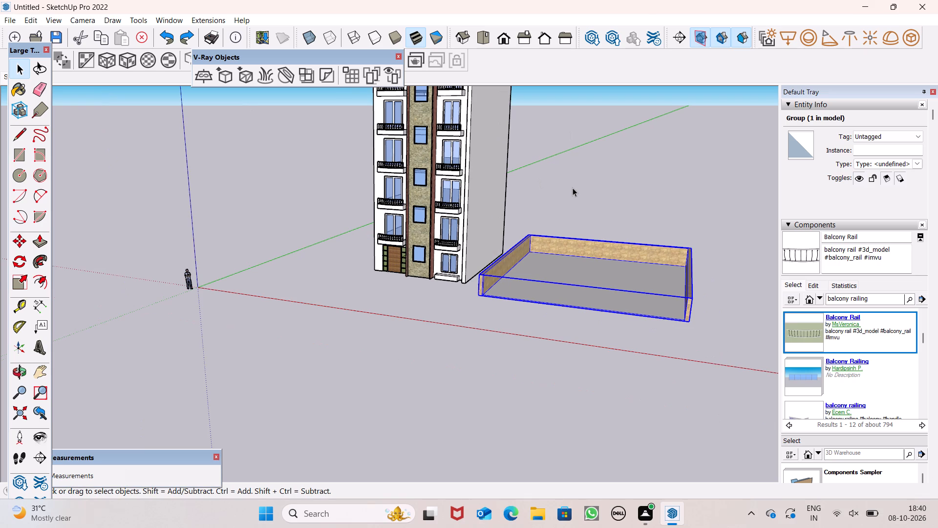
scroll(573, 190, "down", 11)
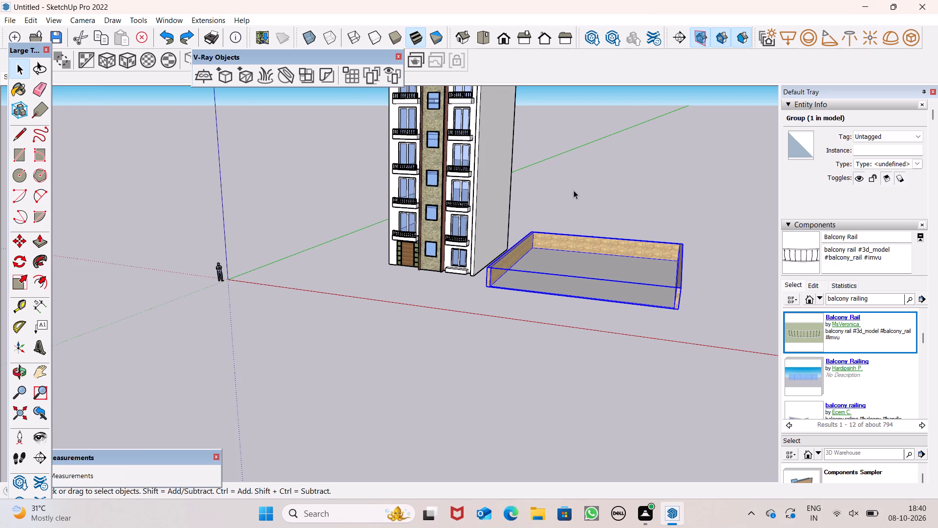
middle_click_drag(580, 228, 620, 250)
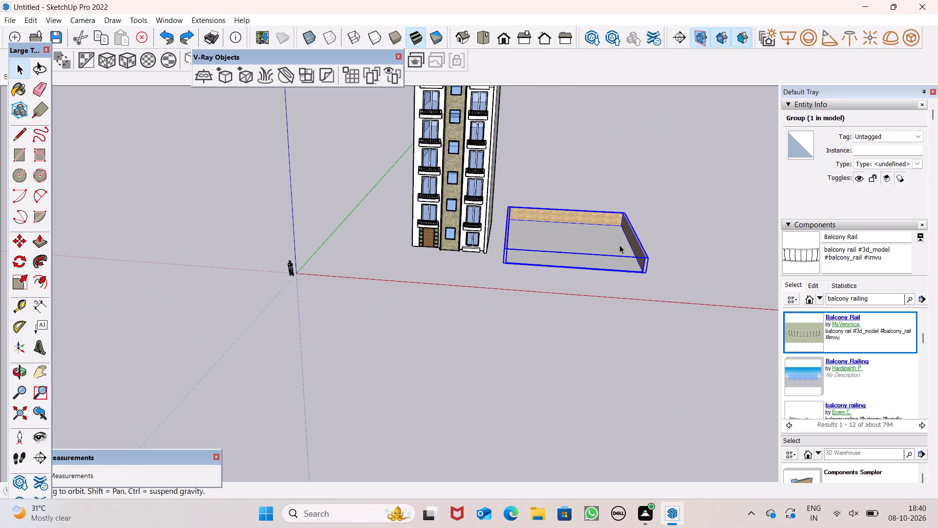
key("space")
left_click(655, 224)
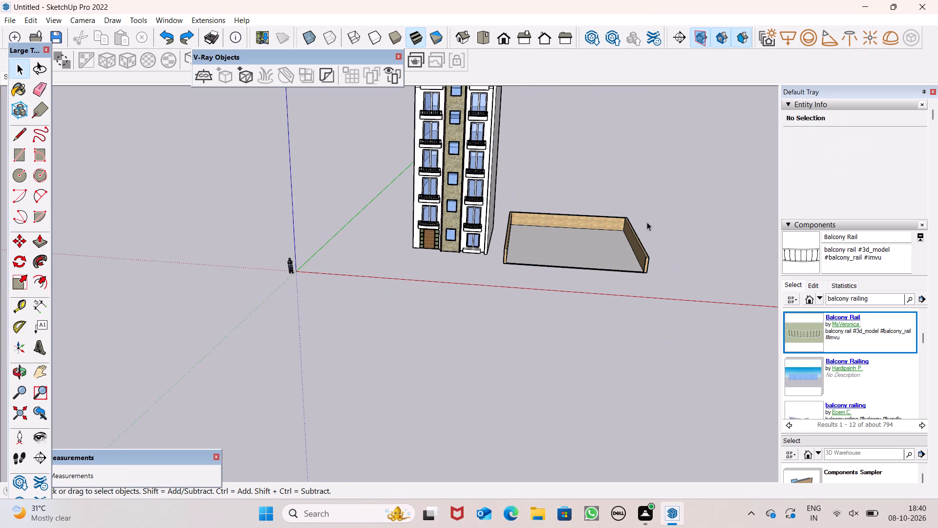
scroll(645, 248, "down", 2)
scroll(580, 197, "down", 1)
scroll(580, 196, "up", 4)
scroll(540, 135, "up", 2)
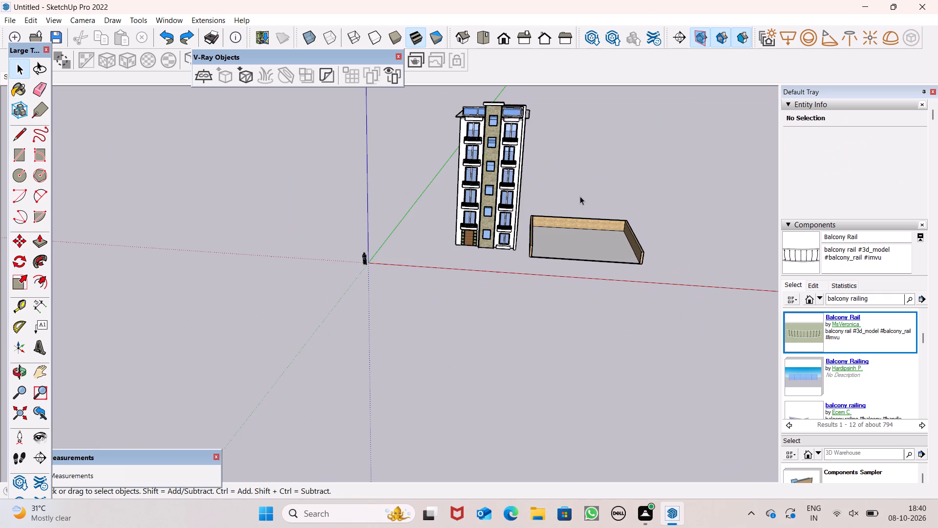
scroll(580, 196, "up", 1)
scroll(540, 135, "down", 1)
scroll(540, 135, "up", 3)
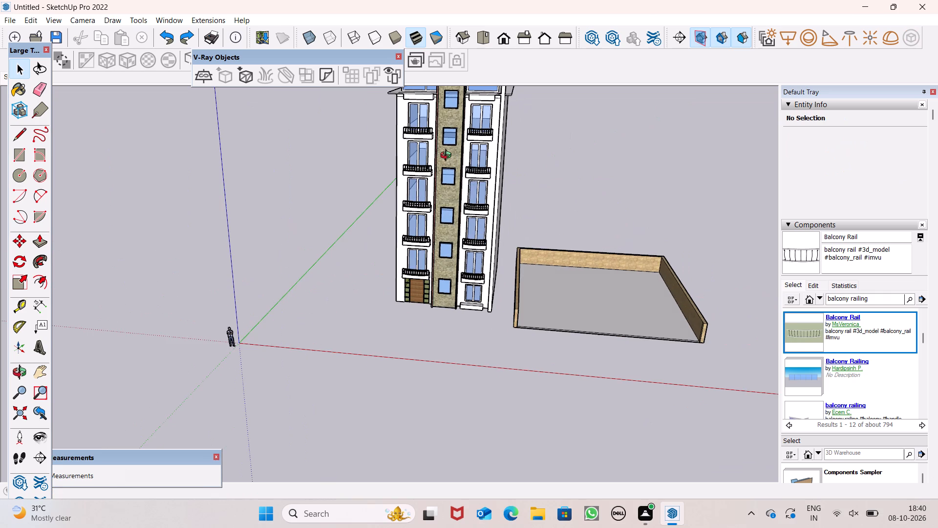
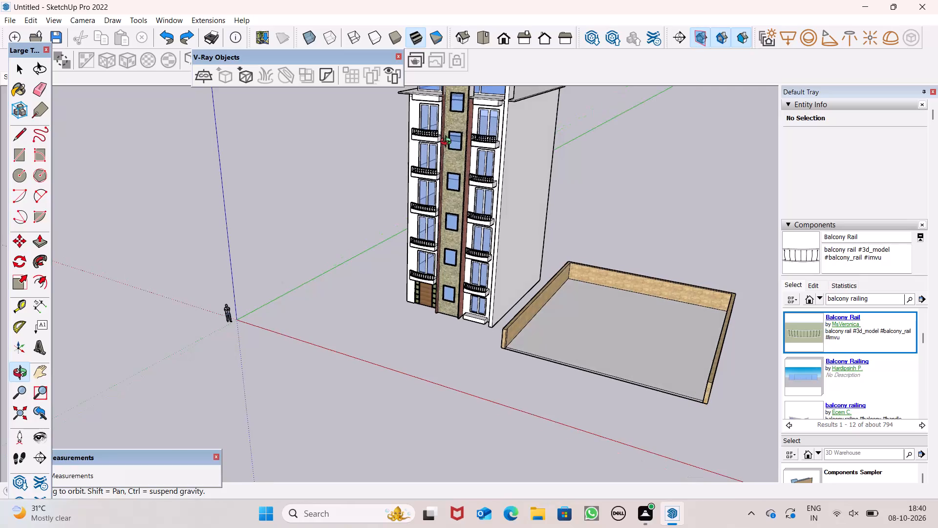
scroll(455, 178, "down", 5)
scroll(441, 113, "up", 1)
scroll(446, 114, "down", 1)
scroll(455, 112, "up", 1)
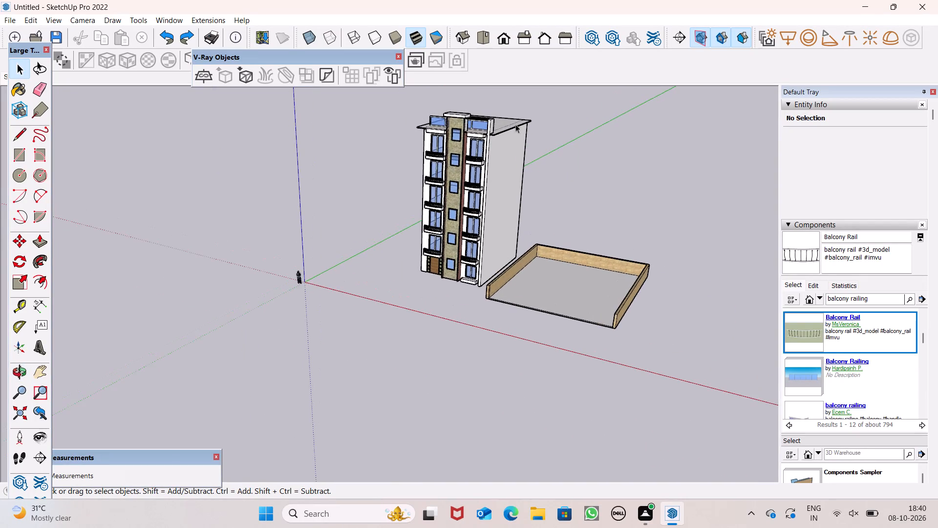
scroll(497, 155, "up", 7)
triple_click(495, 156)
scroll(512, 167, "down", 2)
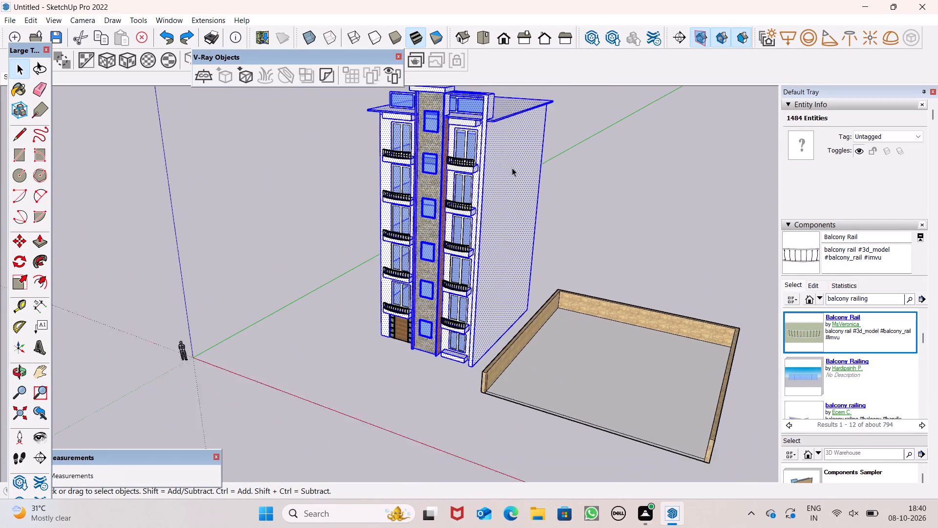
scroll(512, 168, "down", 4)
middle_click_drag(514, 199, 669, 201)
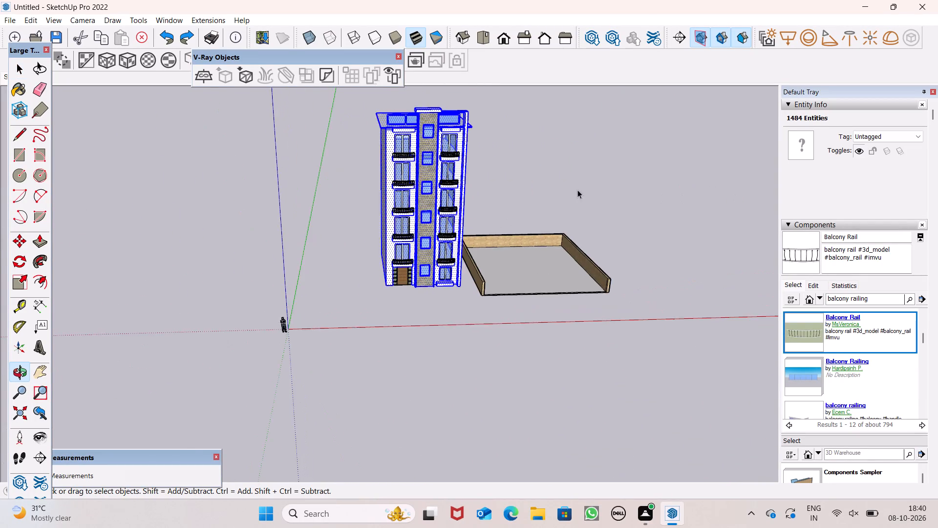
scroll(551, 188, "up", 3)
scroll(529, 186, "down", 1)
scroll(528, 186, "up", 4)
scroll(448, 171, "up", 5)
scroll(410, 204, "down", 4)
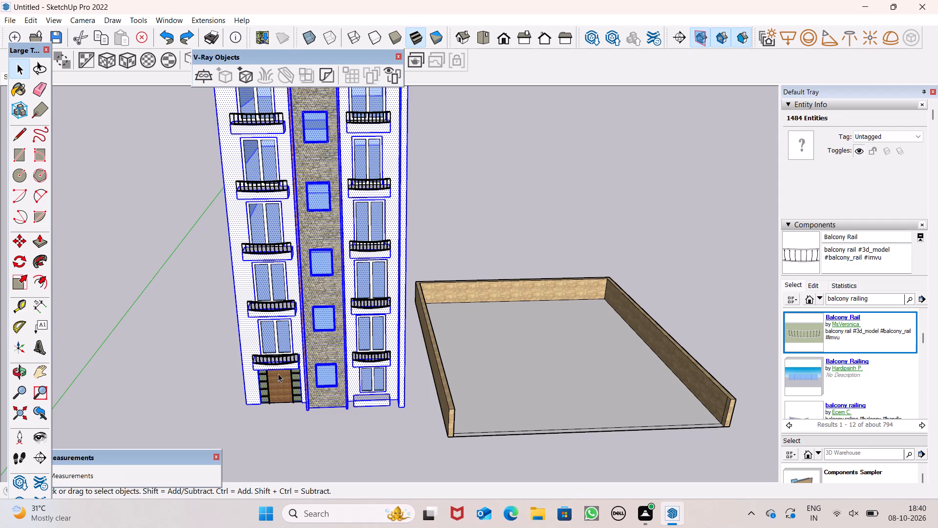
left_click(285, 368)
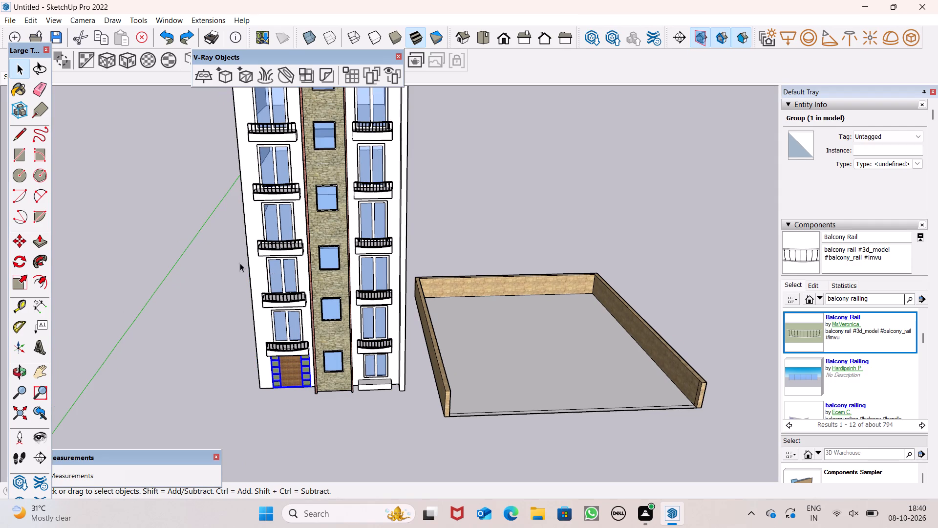
Make the whole apartment building, including its windows, entrance door and all balcony railings, into a single group.
triple_click(251, 262)
left_click(251, 261)
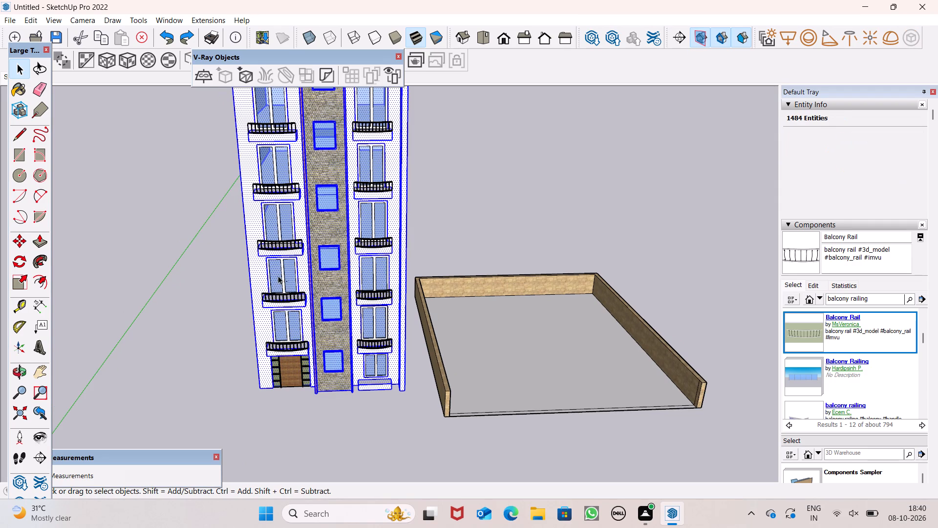
left_click(278, 275, "ctrl")
left_click(283, 314, "ctrl")
left_click(286, 362, "ctrl")
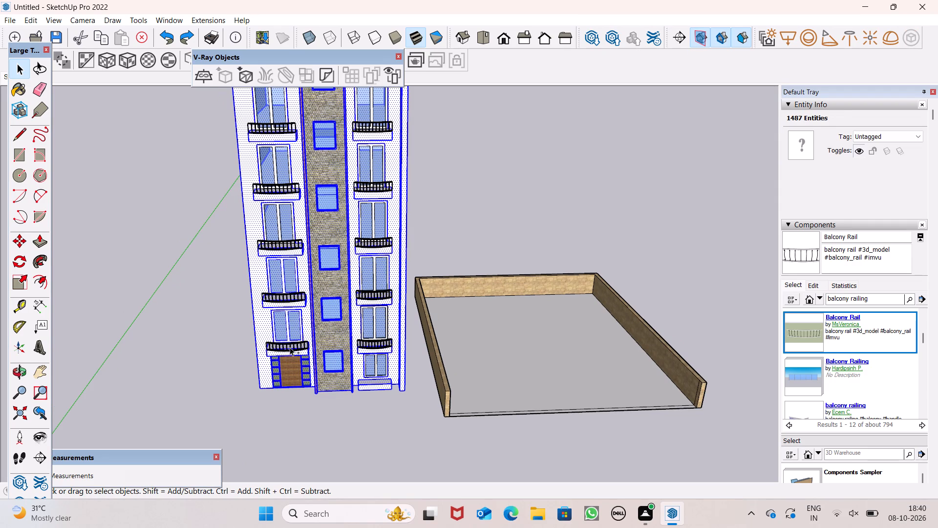
left_click(290, 346, "ctrl")
left_click(334, 359, "ctrl")
left_click(335, 308, "ctrl")
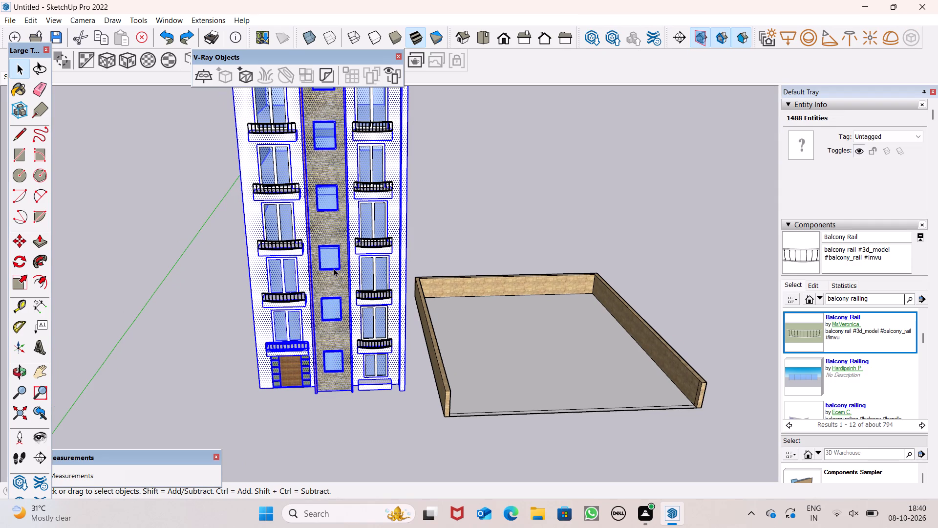
left_click(365, 297, "ctrl")
left_click(373, 343, "ctrl")
left_click(378, 323, "ctrl")
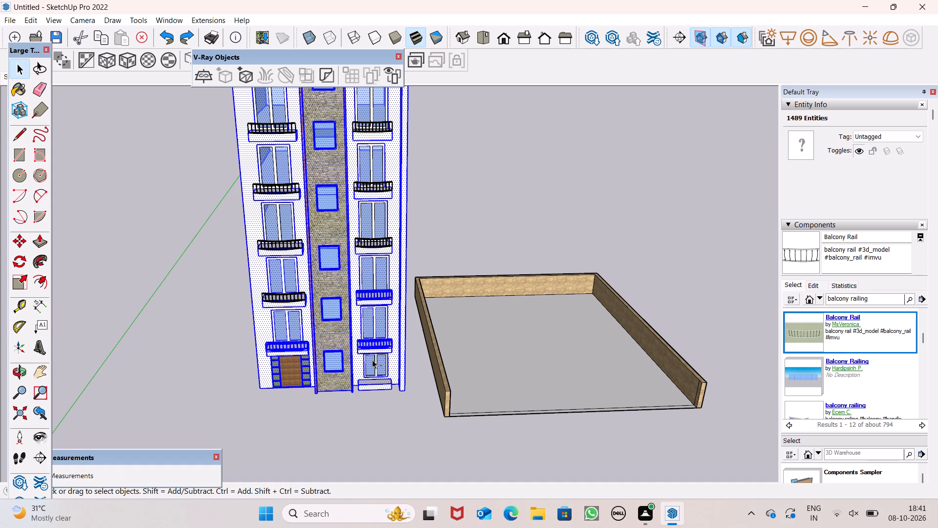
left_click(372, 360, "ctrl")
left_click(378, 383, "ctrl")
left_click_drag(283, 318, 283, 311, "ctrl")
left_click(287, 272, "ctrl")
left_click_drag(367, 275, 370, 267, "ctrl")
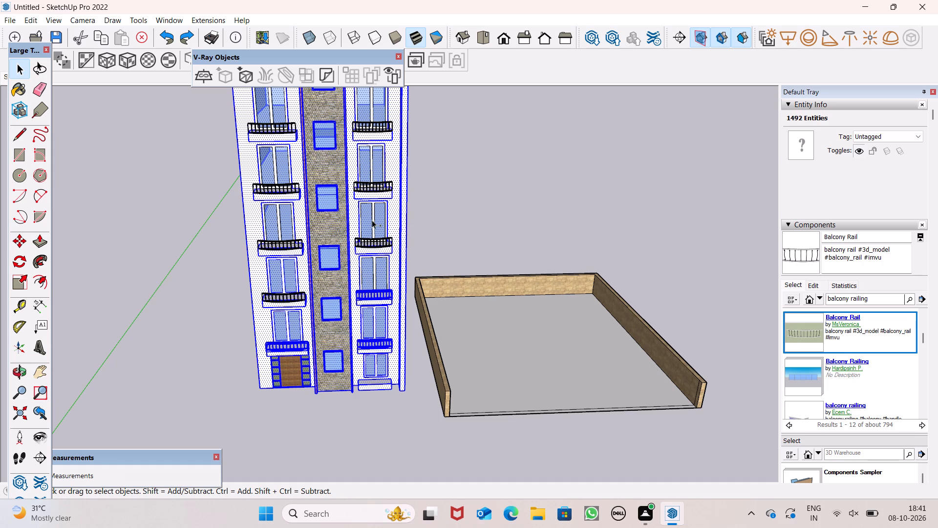
left_click(372, 220, "ctrl")
left_click_drag(300, 205, 291, 205, "ctrl")
left_click(285, 214, "ctrl")
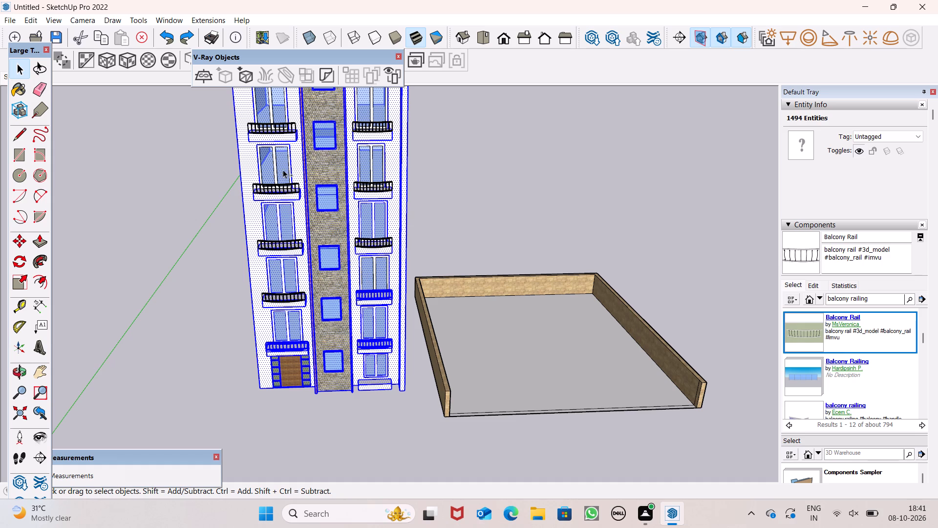
left_click(283, 170, "ctrl")
left_click(355, 174, "ctrl")
left_click(368, 176, "ctrl")
left_click(371, 182, "ctrl")
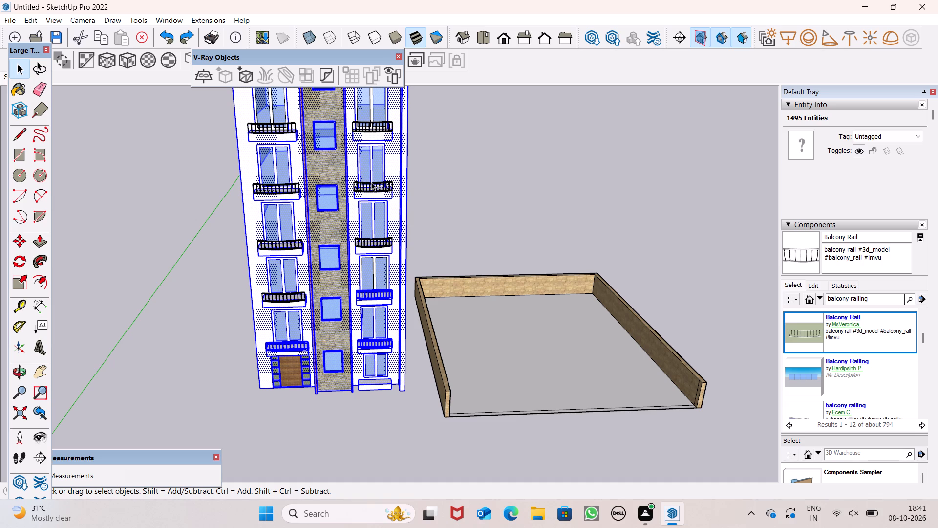
left_click(368, 239, "ctrl")
left_click(270, 245, "ctrl")
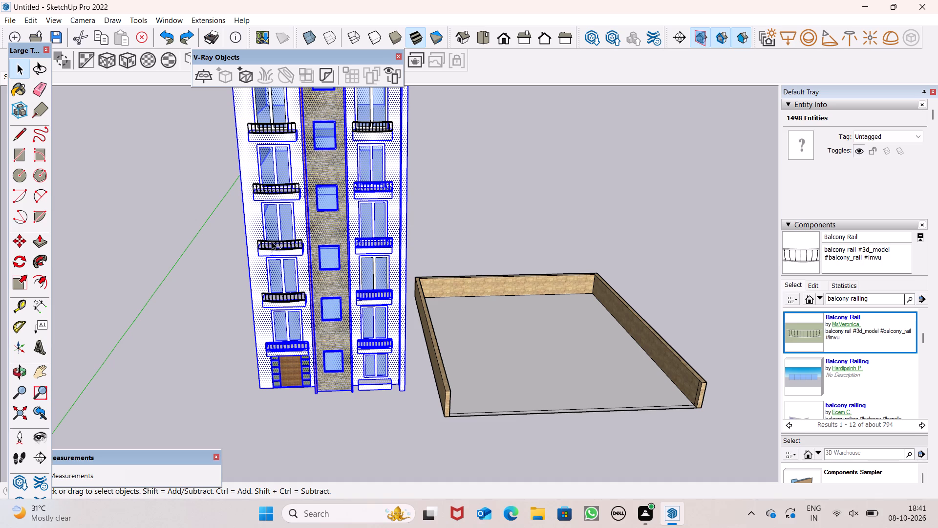
left_click(285, 296, "ctrl")
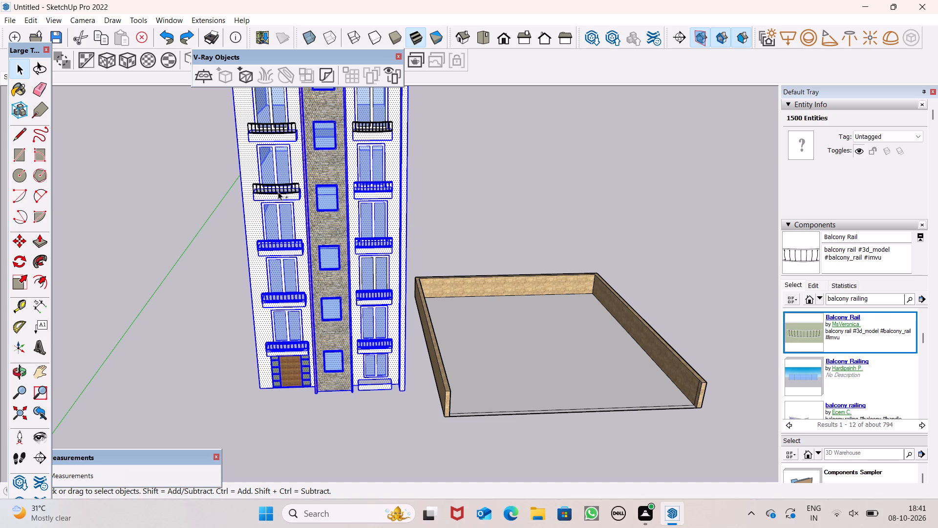
left_click(278, 192, "ctrl")
left_click(276, 172, "ctrl")
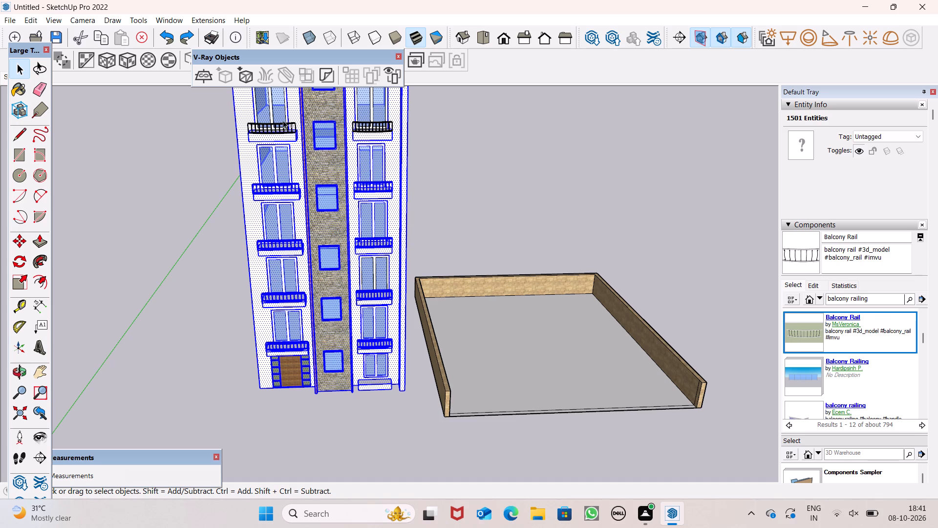
left_click(283, 129, "ctrl")
left_click(284, 115, "ctrl")
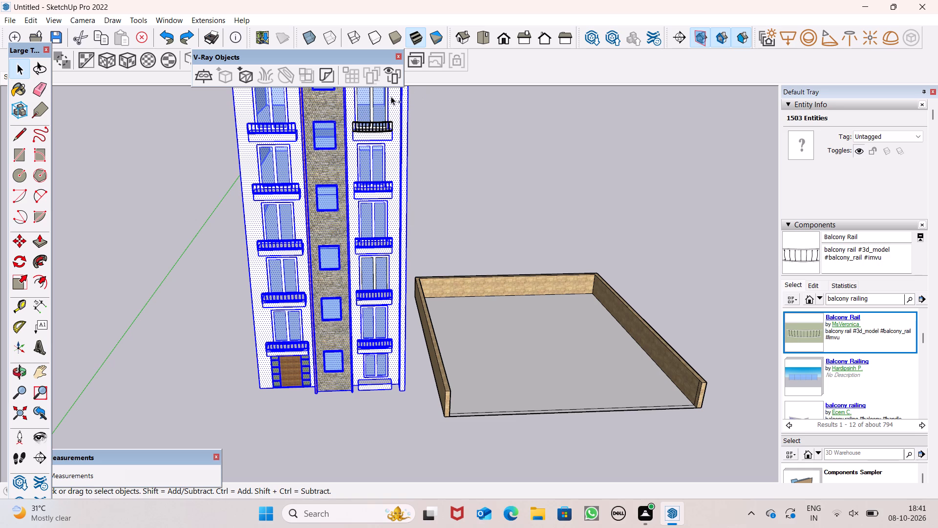
left_click(391, 96, "ctrl")
left_click(373, 109, "ctrl")
left_click(373, 126, "ctrl")
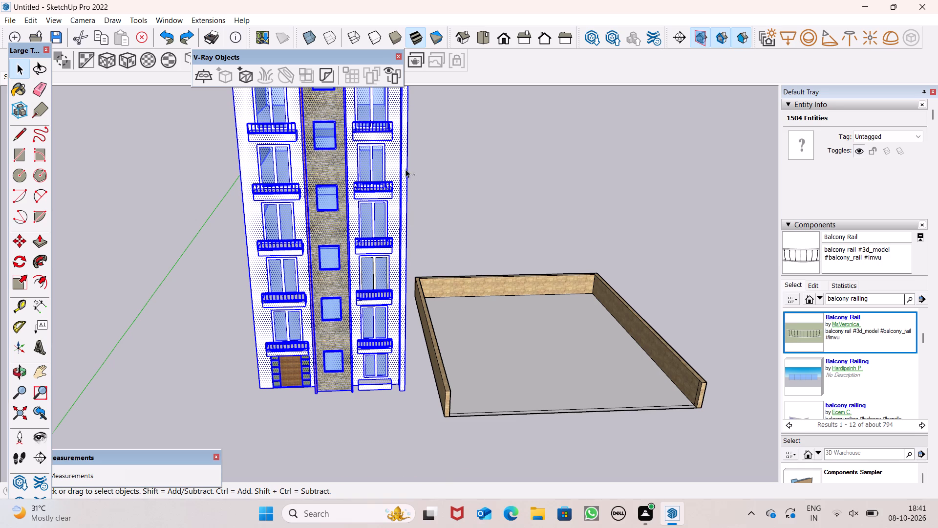
scroll(405, 179, "down", 7, "ctrl")
scroll(392, 137, "up", 9, "ctrl")
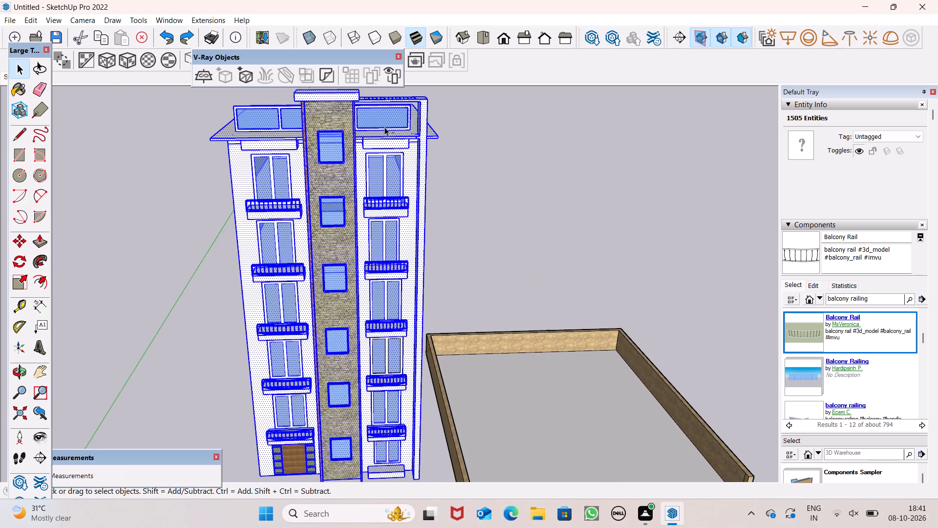
scroll(384, 127, "down", 1, "ctrl")
scroll(384, 127, "up", 3, "ctrl")
left_click(383, 117, "ctrl")
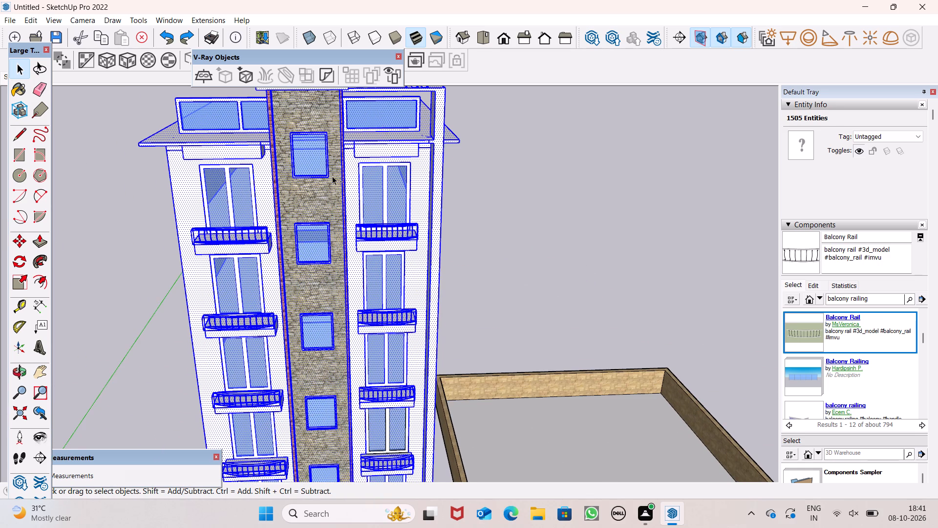
scroll(332, 176, "down", 10, "ctrl")
middle_click_drag(322, 182, 392, 324, "ctrl")
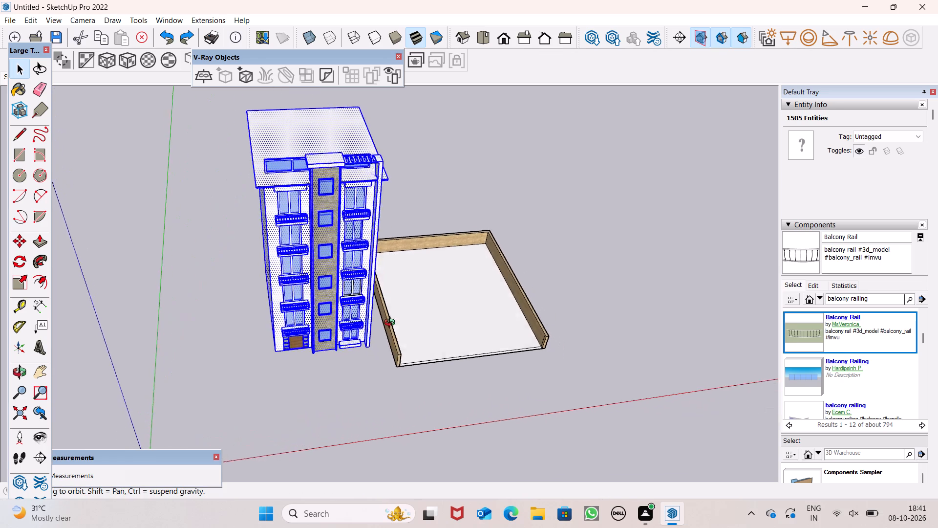
middle_click_drag(392, 324, 344, 337, "ctrl")
scroll(309, 170, "up", 7, "ctrl")
left_click(262, 164, "ctrl")
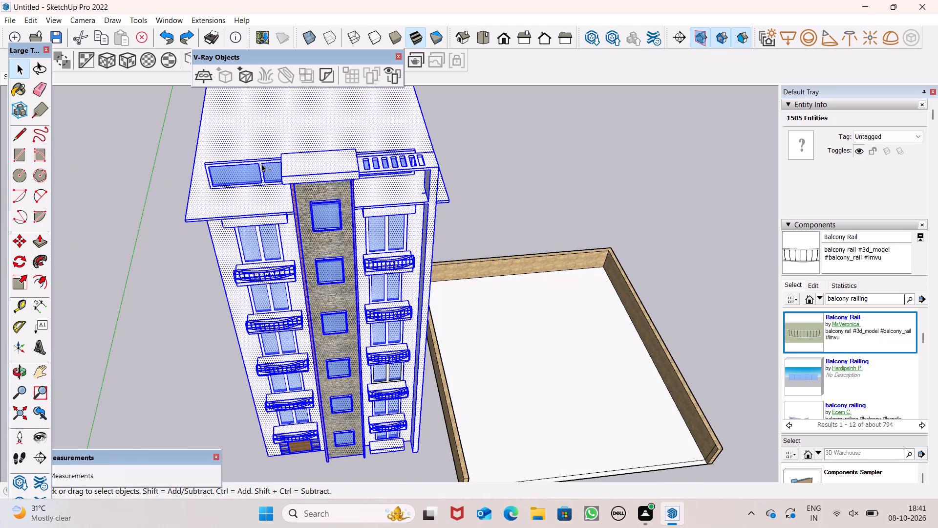
right_click(264, 163, "ctrl")
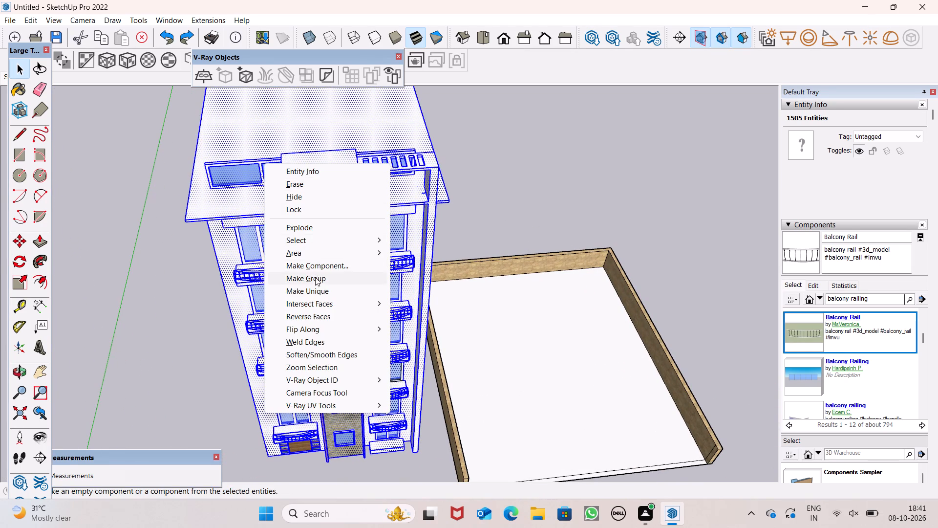
left_click(315, 280, "ctrl")
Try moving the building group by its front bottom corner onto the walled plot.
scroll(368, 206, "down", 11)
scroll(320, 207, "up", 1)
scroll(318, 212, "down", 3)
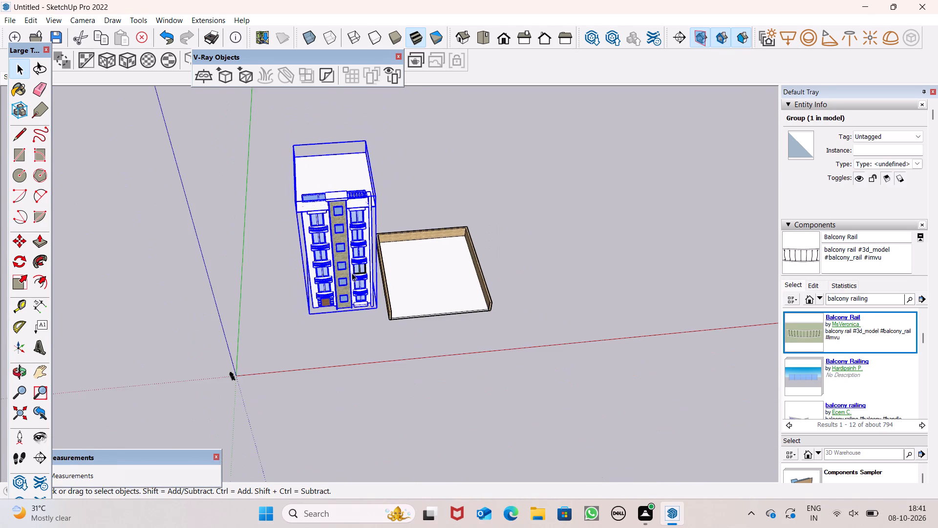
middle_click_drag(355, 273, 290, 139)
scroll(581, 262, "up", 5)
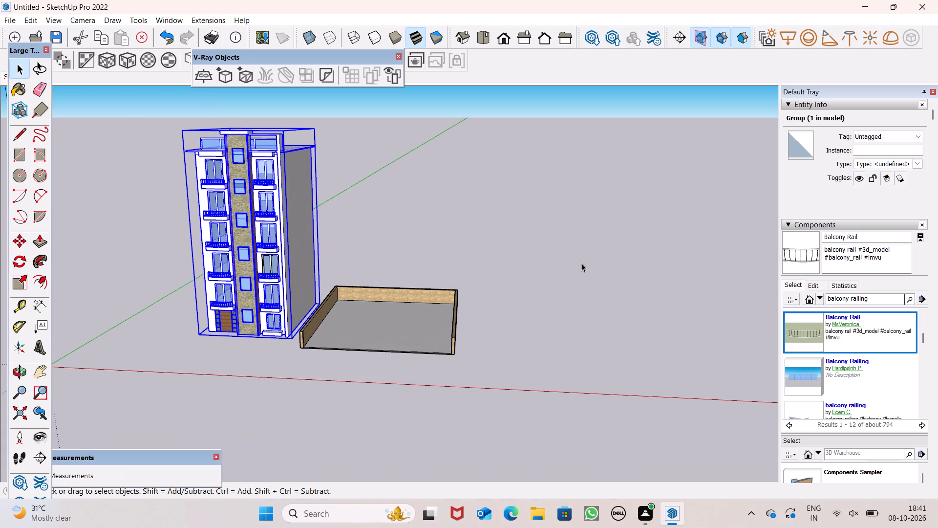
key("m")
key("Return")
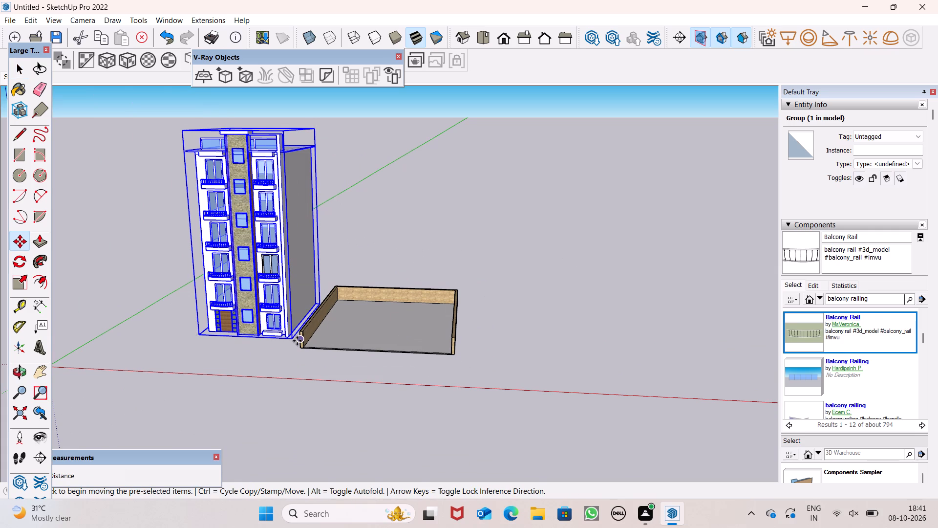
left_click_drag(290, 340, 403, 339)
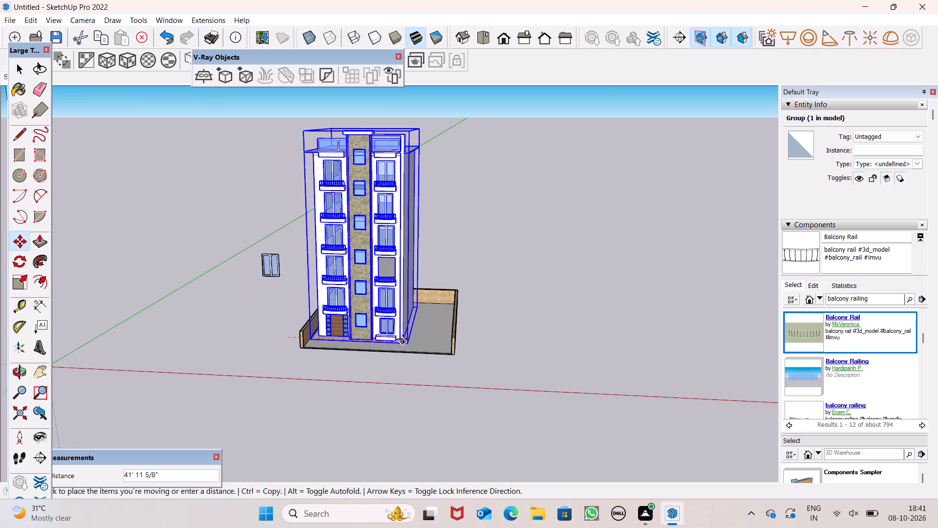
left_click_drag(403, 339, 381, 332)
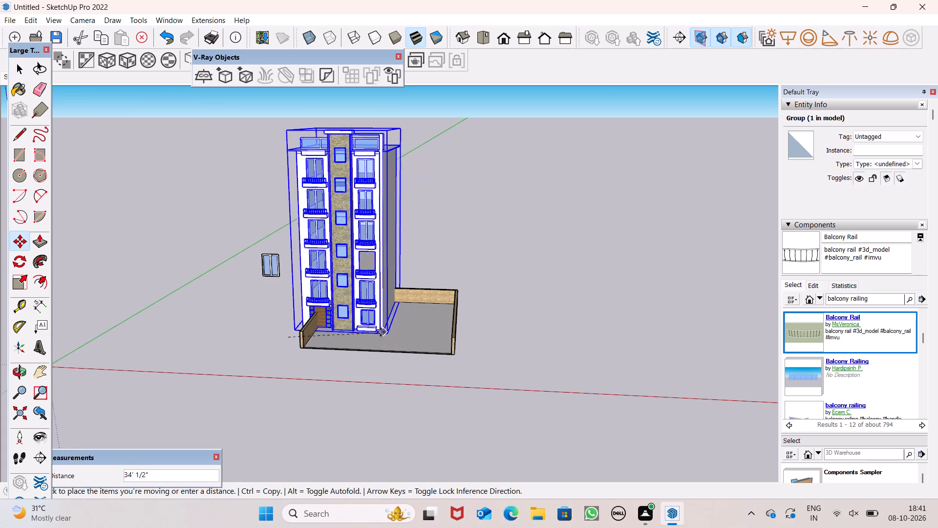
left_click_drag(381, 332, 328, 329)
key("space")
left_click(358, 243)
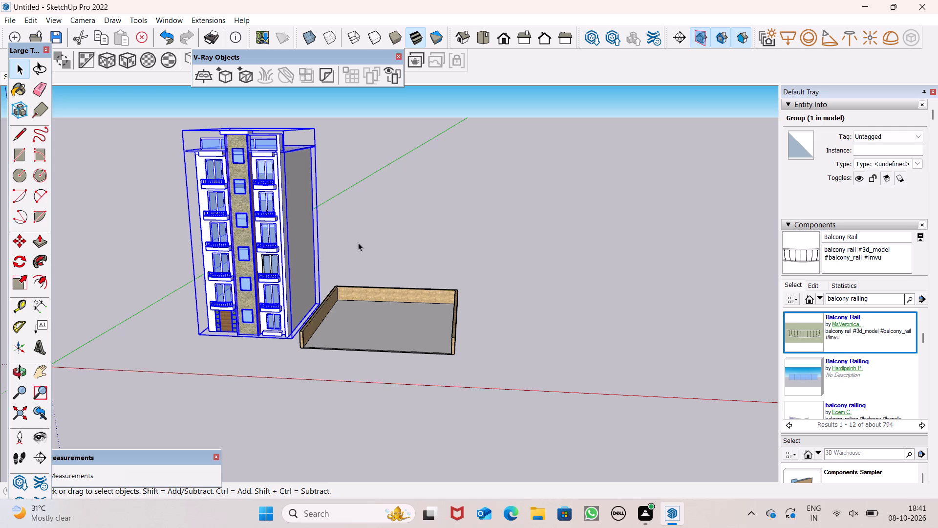
Group the building together with the ungrouped window, third from the ground on the side away from the entrance.
scroll(309, 301, "up", 5)
scroll(311, 299, "down", 1)
scroll(311, 298, "up", 5)
left_click(259, 271)
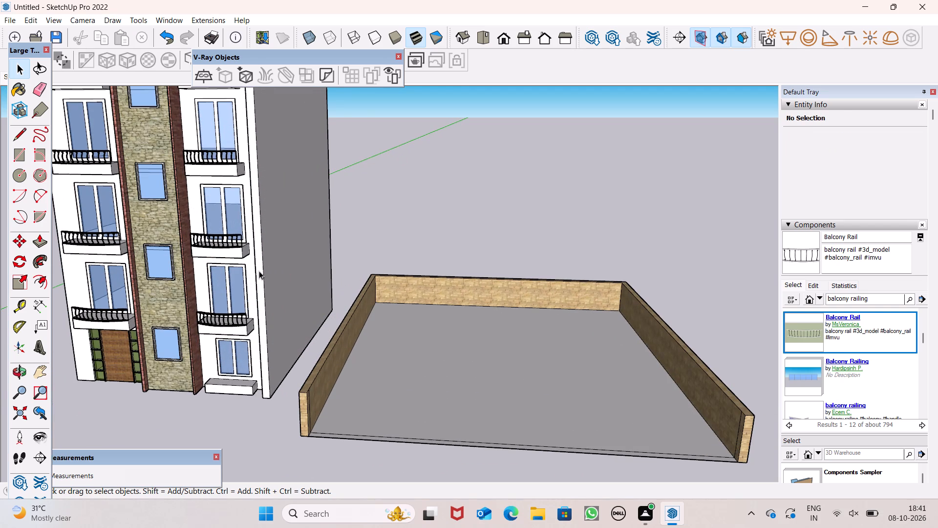
left_click(226, 220, "ctrl")
right_click(226, 220, "ctrl")
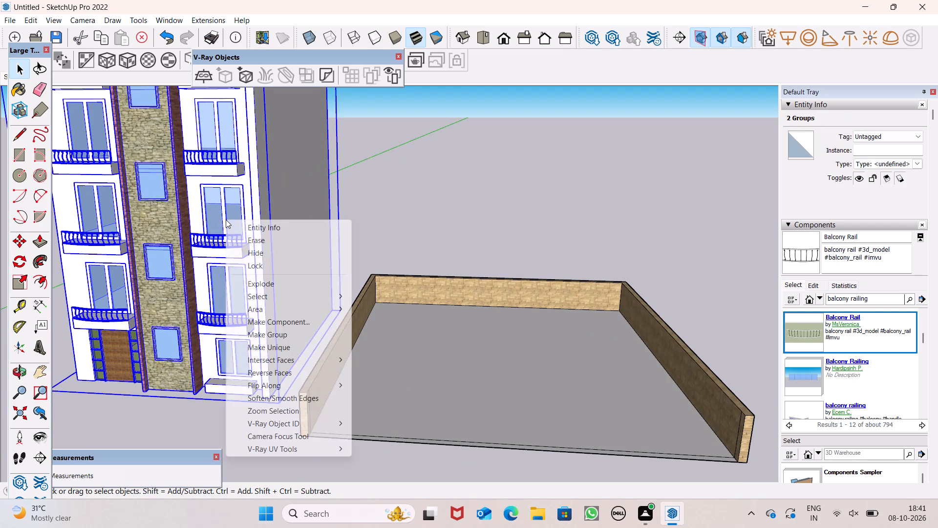
left_click(251, 339, "ctrl")
Move the building group by its front bottom corner onto the walled plot's floor, between the two side walls.
scroll(331, 271, "down", 1)
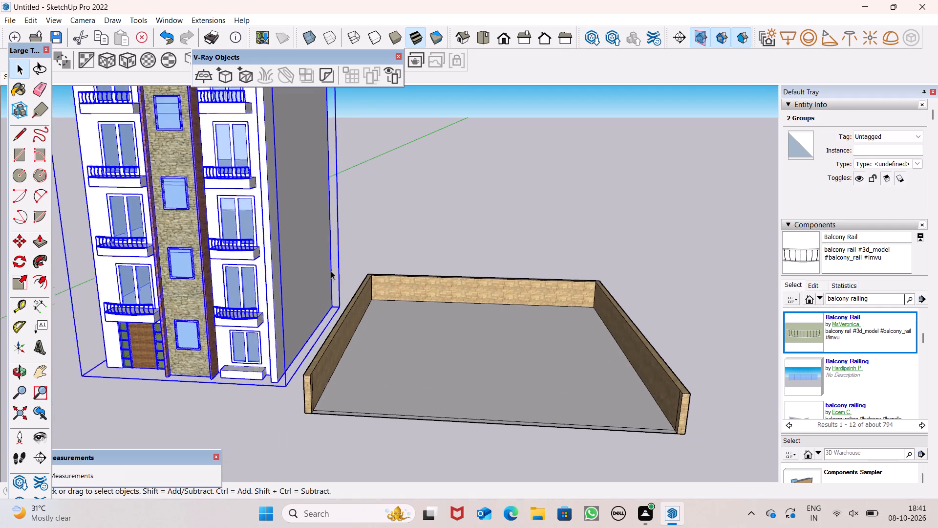
scroll(331, 271, "down", 4)
key("m")
key("Return")
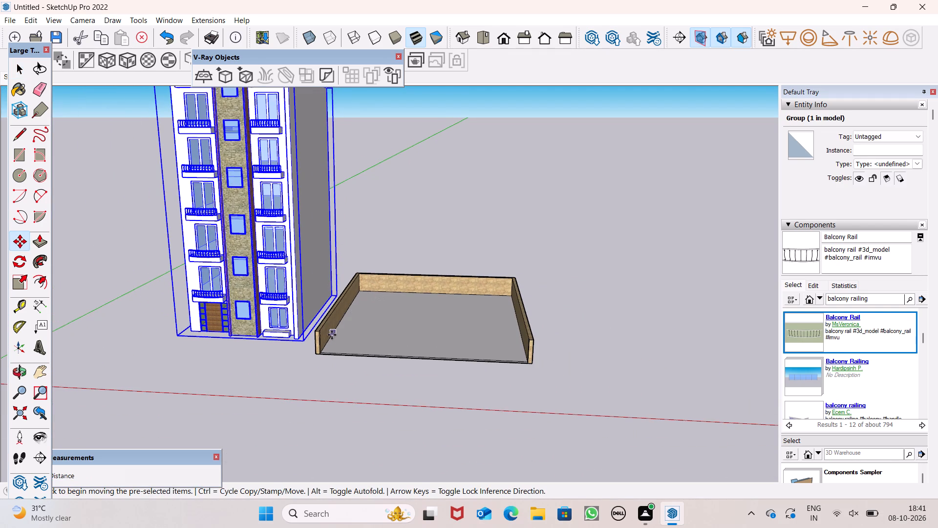
left_click_drag(306, 344, 481, 345)
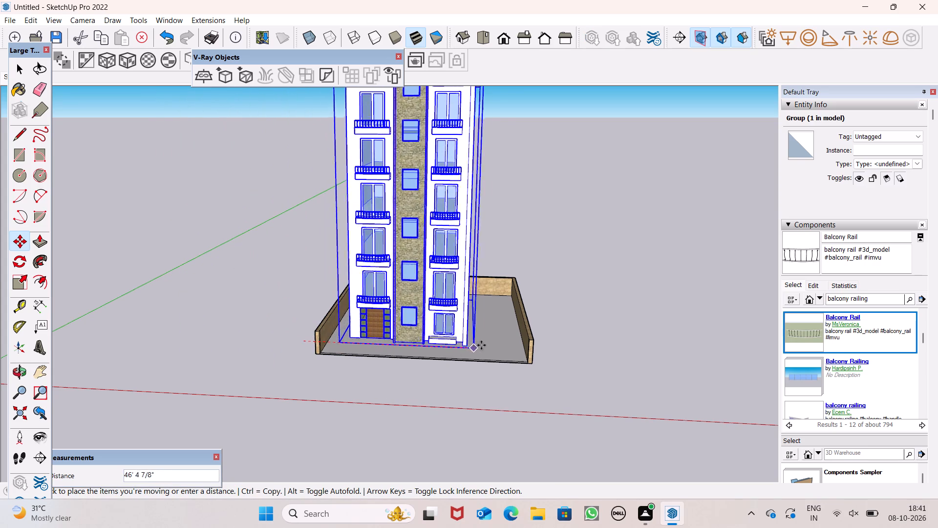
left_click_drag(481, 345, 501, 352)
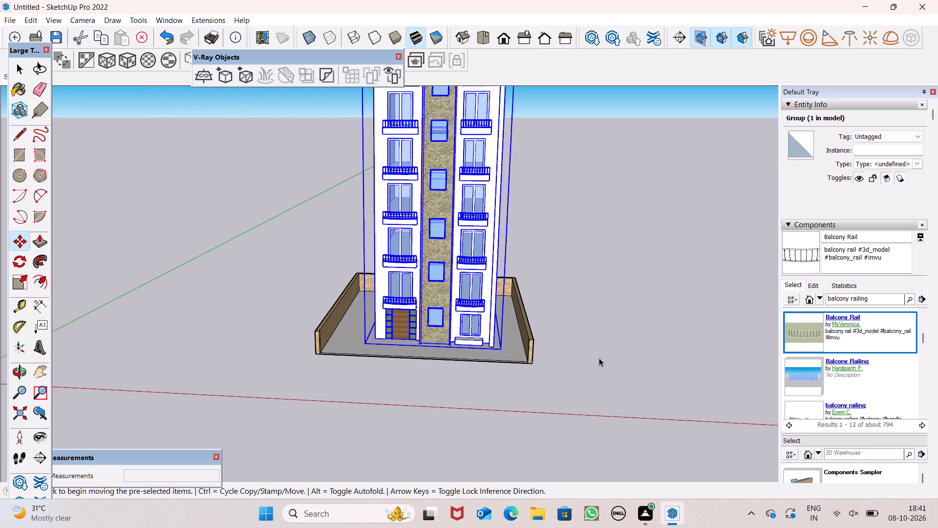
Explode the outer group that joins the apartment building with the separately added window.
key("space")
left_click(615, 342)
scroll(548, 301, "up", 3)
left_click(479, 295)
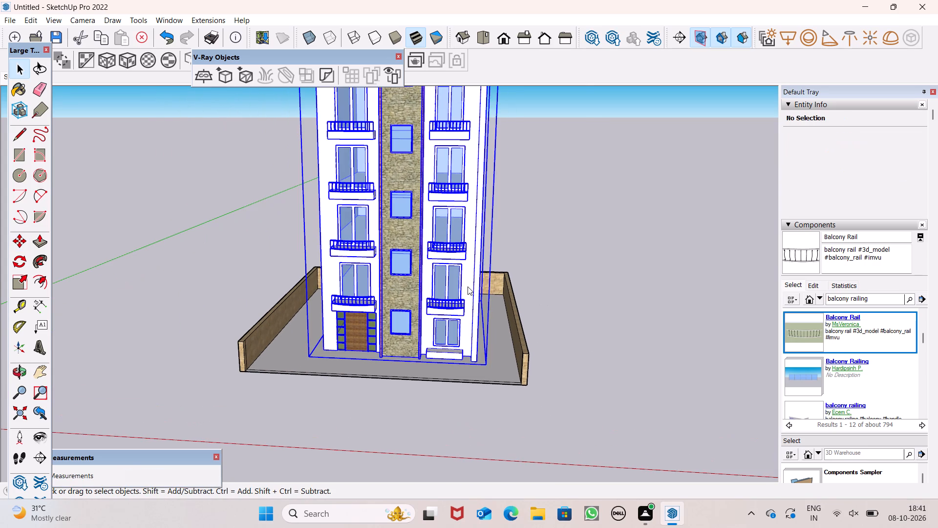
right_click(468, 286)
left_click(529, 133)
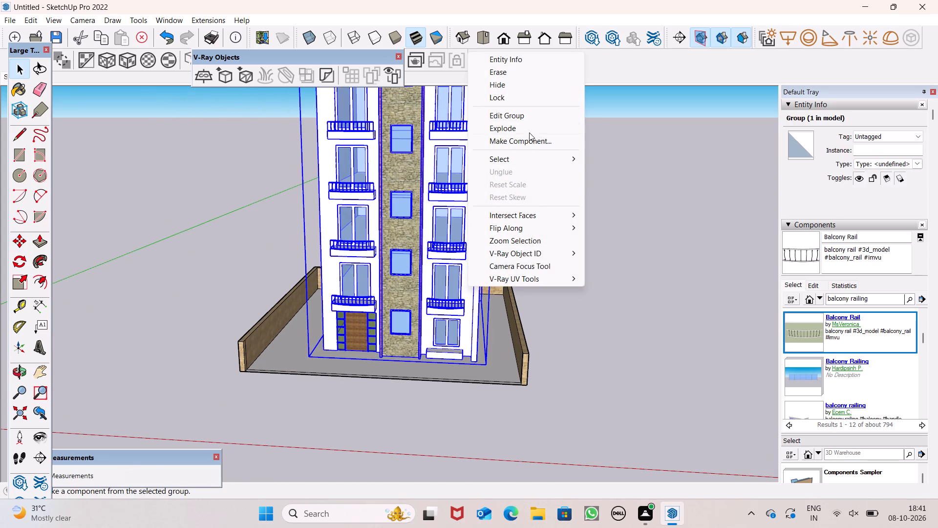
key("space")
left_click(541, 267)
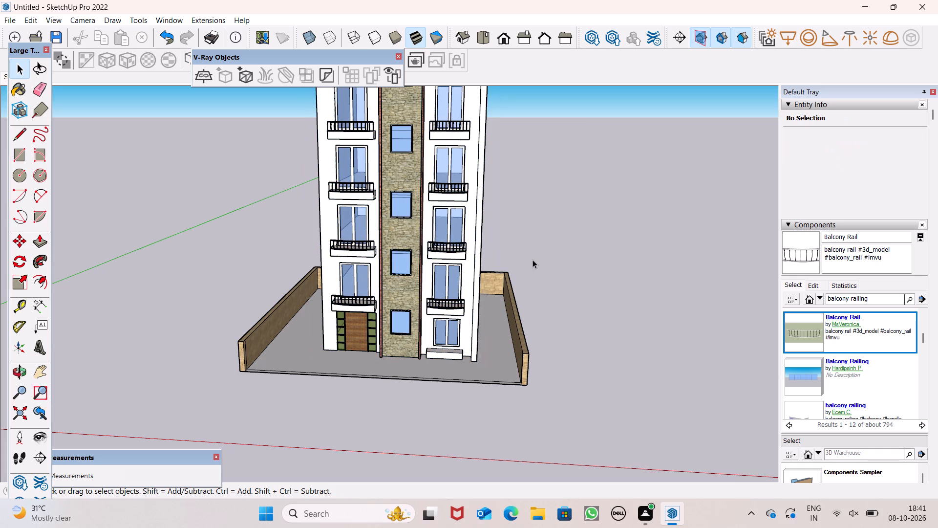
Explode the inner building group so that its walls, windows and balcony railings can be edited individually.
scroll(533, 260, "down", 4)
scroll(569, 270, "up", 7)
middle_click_drag(532, 261, 525, 310)
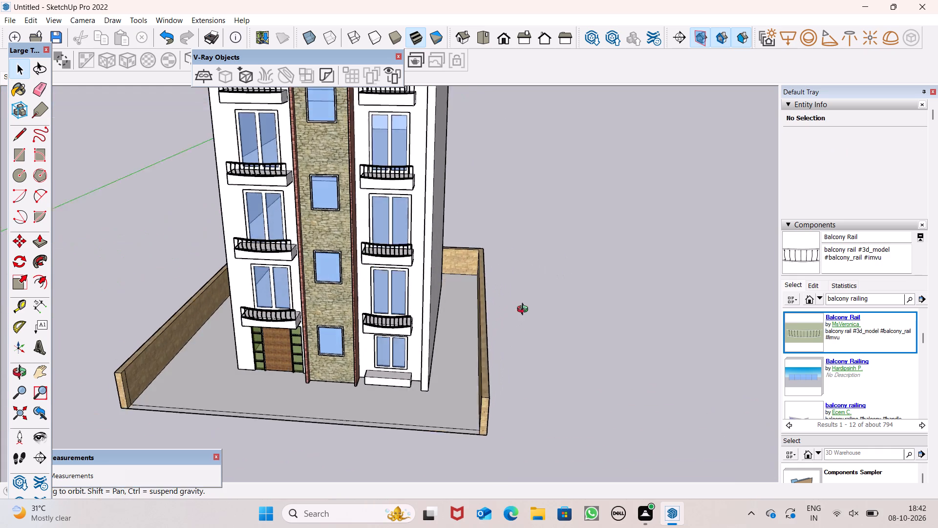
middle_click_drag(525, 310, 515, 329)
scroll(451, 339, "up", 7)
left_click(354, 313)
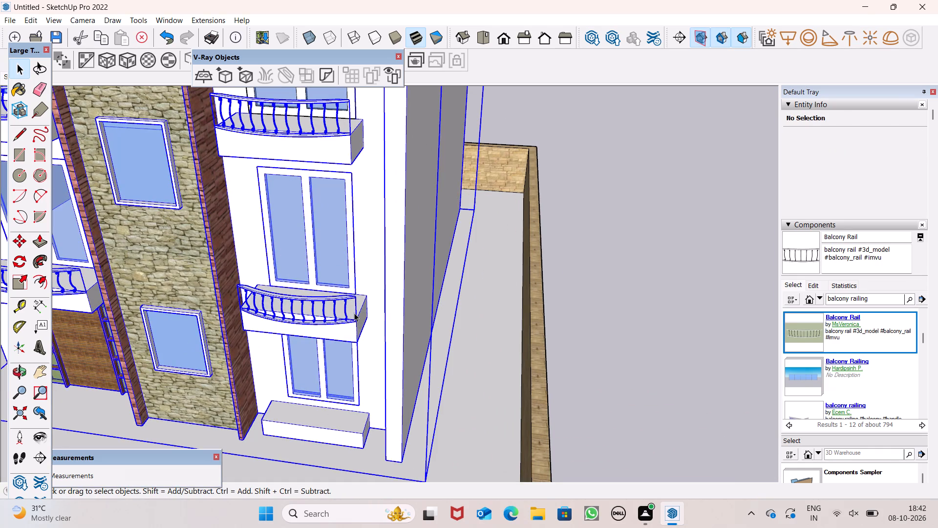
right_click(424, 286)
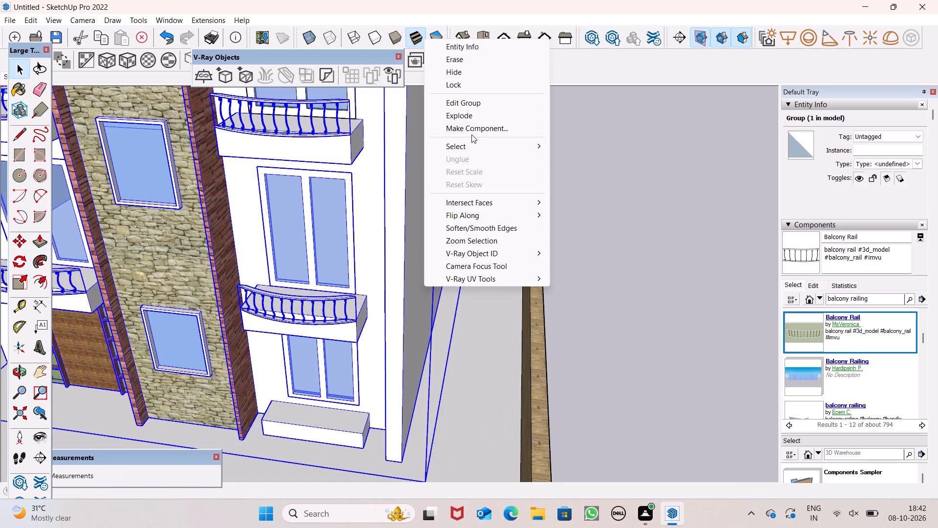
left_click(485, 118)
key("space")
left_click(626, 202)
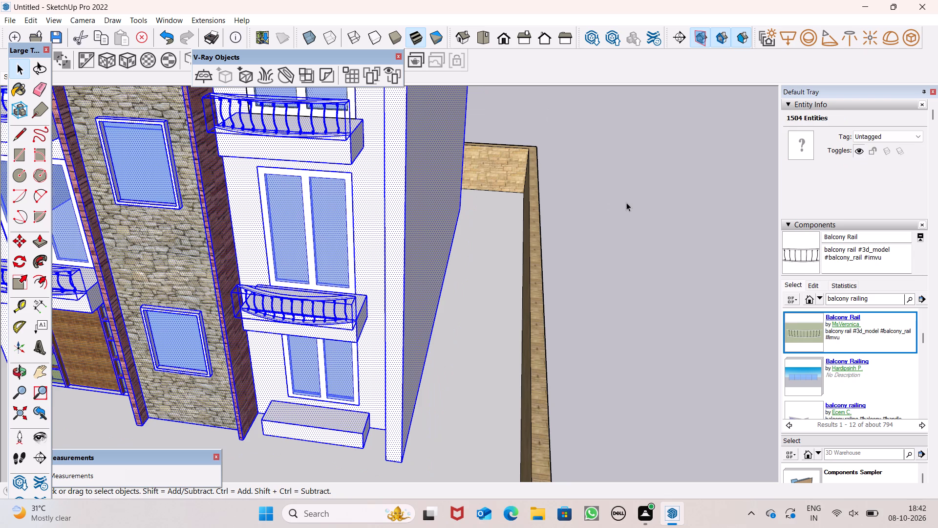
Copy the lowest balcony railing on the side away from the entrance down in front of the ground-floor window.
left_click(352, 307)
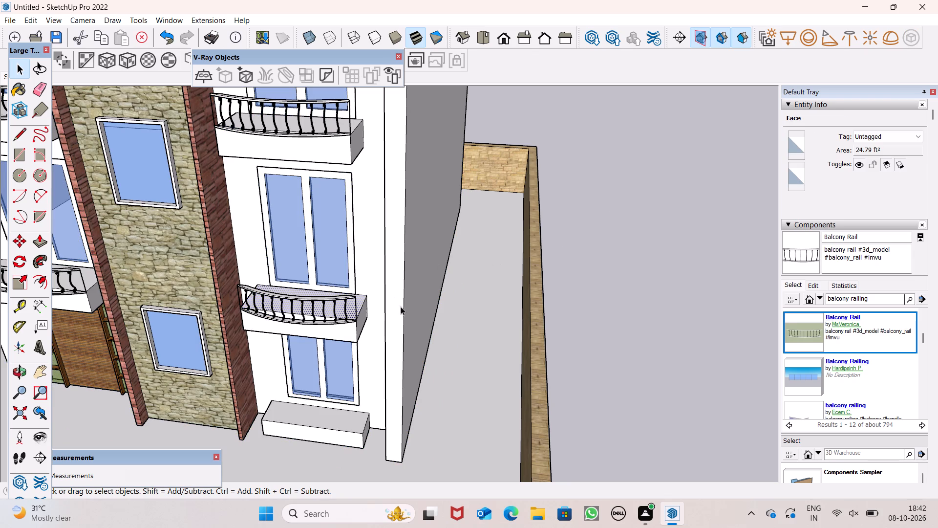
left_click(598, 271)
left_click(301, 302)
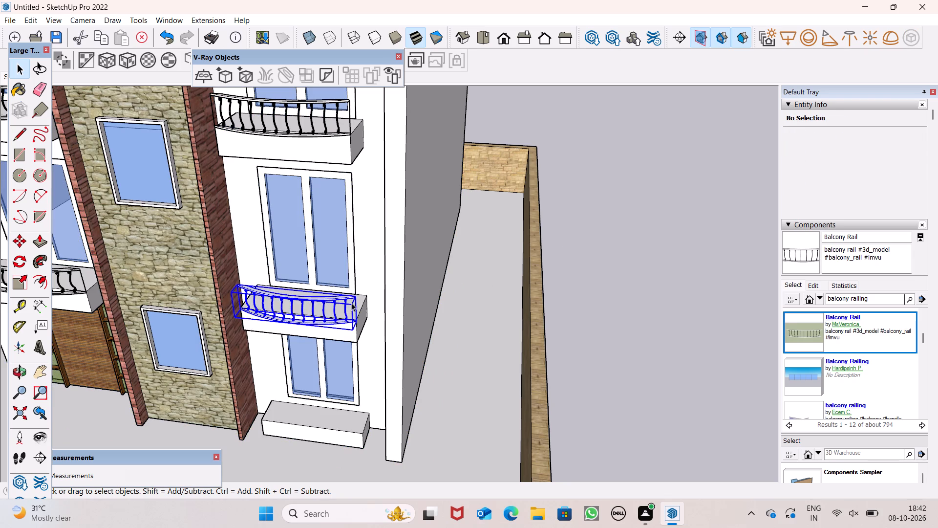
scroll(343, 351, "up", 1)
scroll(343, 352, "down", 1)
key("m")
key("Return")
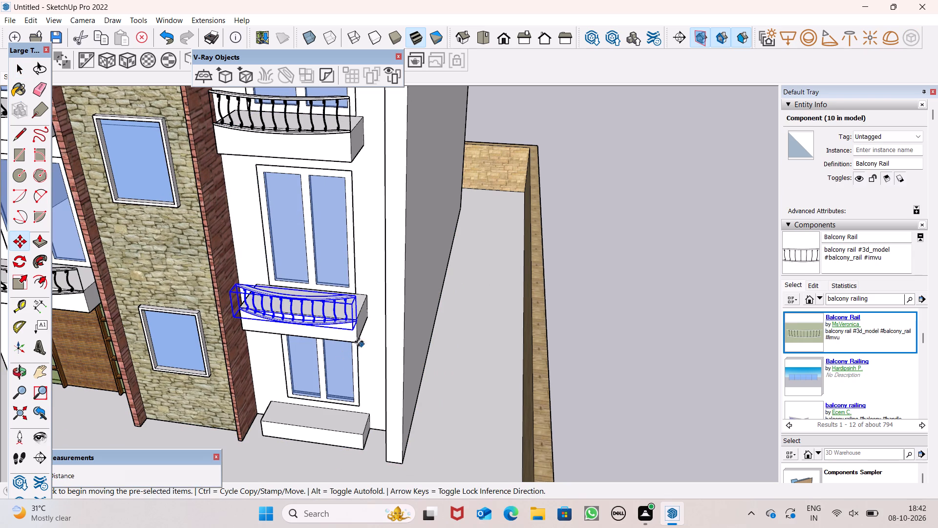
scroll(360, 348, "up", 1)
middle_click_drag(360, 348, 340, 331)
scroll(360, 348, "down", 1)
scroll(360, 348, "up", 4)
middle_click_drag(345, 333, 317, 330)
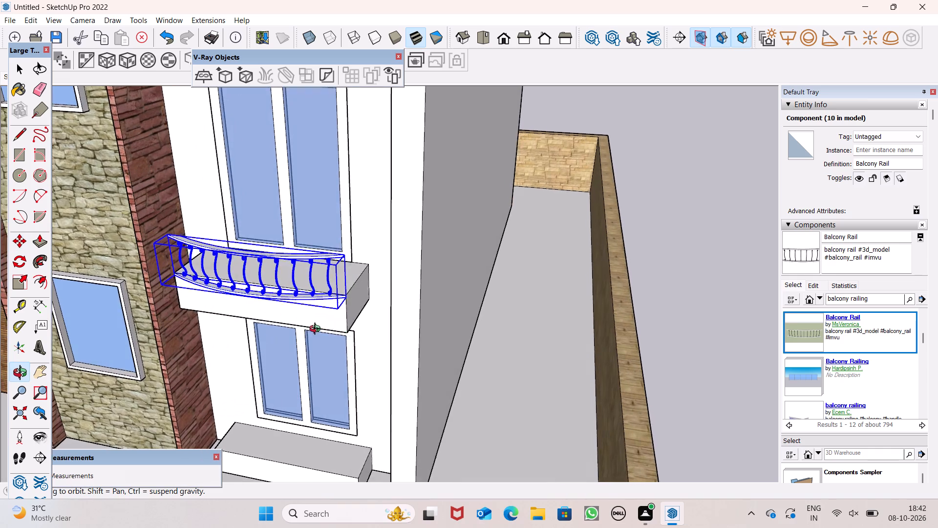
middle_click_drag(317, 330, 285, 301)
scroll(324, 289, "up", 5)
left_click_drag(317, 266, 358, 468)
scroll(399, 344, "down", 1)
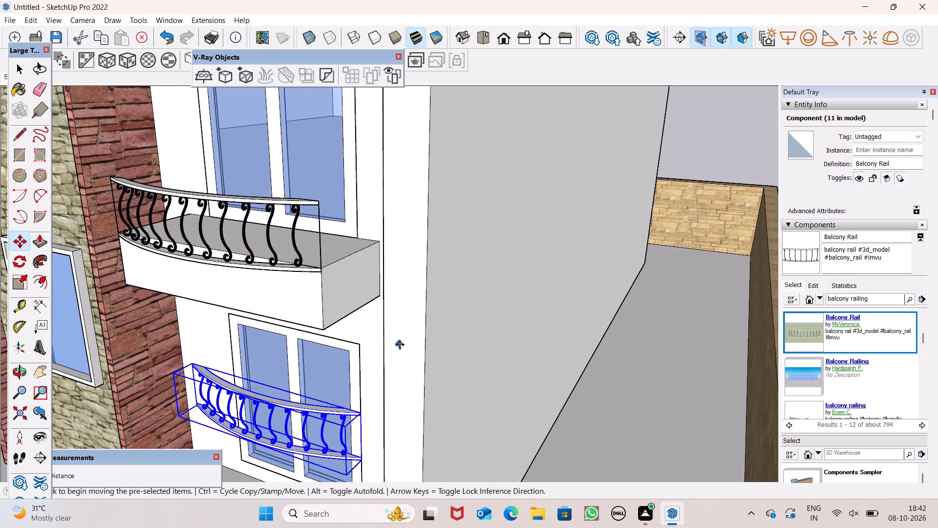
Move the copied railing about 6' 4" by its bottom end corner to the ground-floor ledge's front corner nearest the pillar.
scroll(405, 321, "down", 12)
scroll(369, 435, "up", 9)
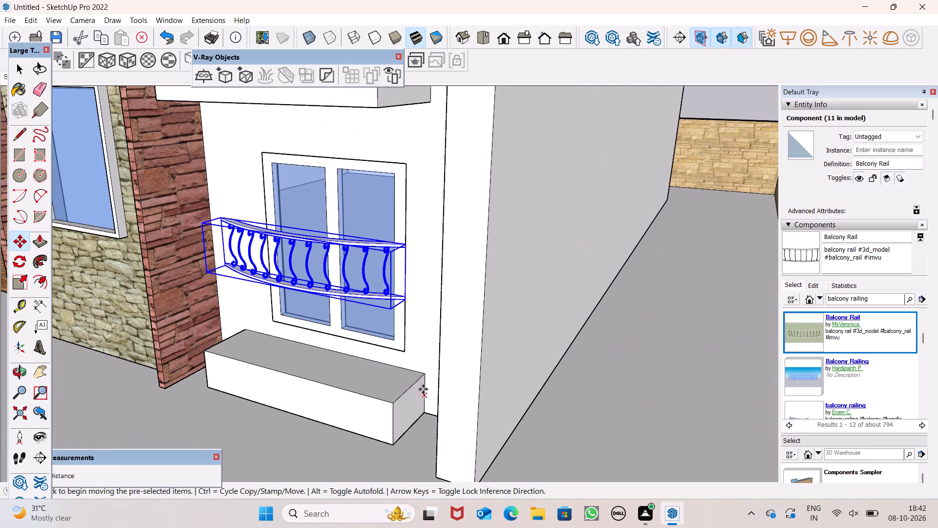
left_click_drag(406, 304, 395, 392)
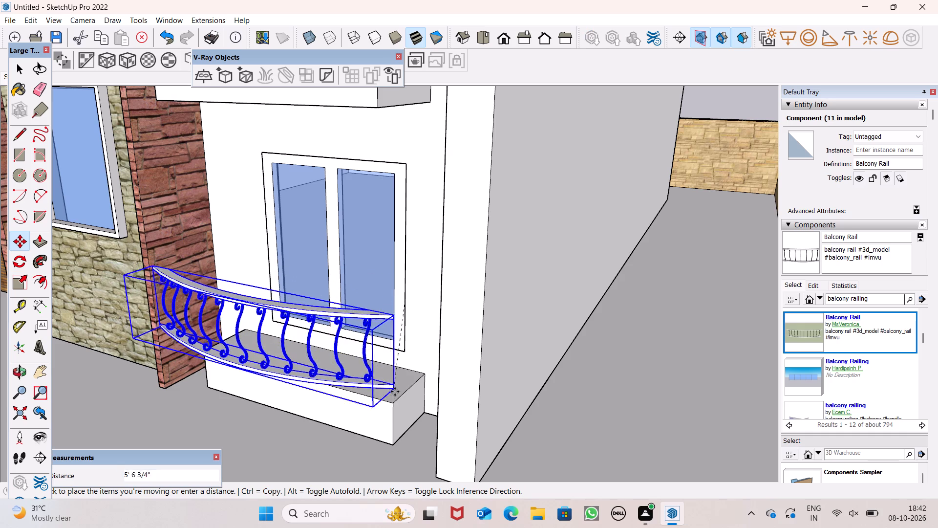
left_click_drag(395, 392, 394, 407)
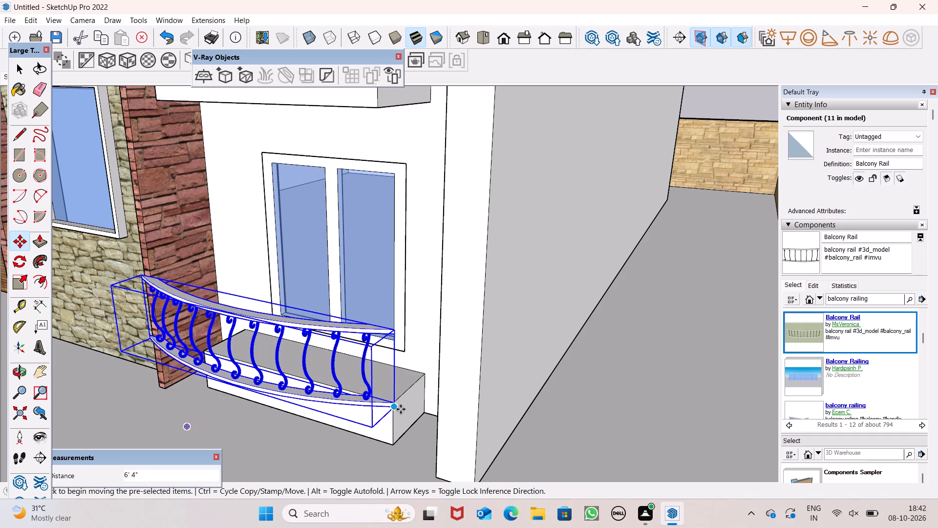
Scale the copied railing to about 0.75 of its length from the end nearest the brick strip.
left_click_drag(18, 286, 23, 286)
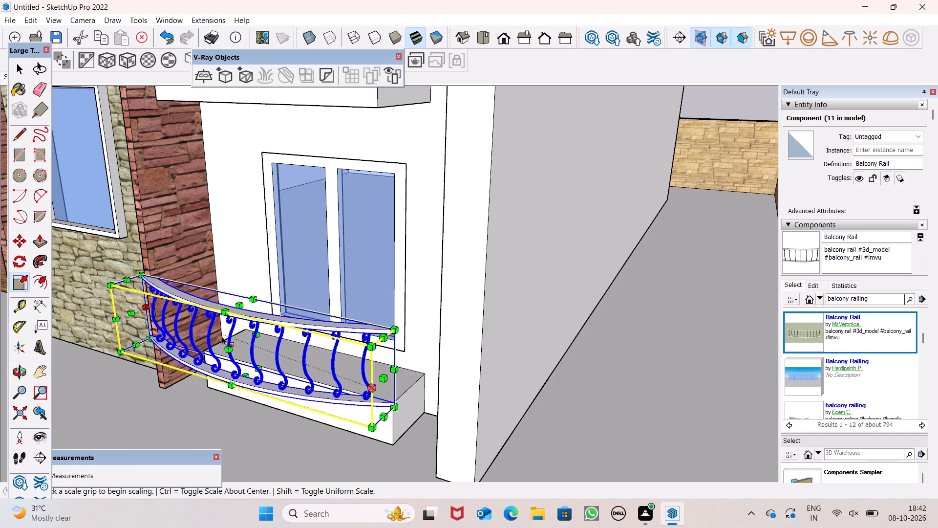
middle_click_drag(224, 338, 284, 340)
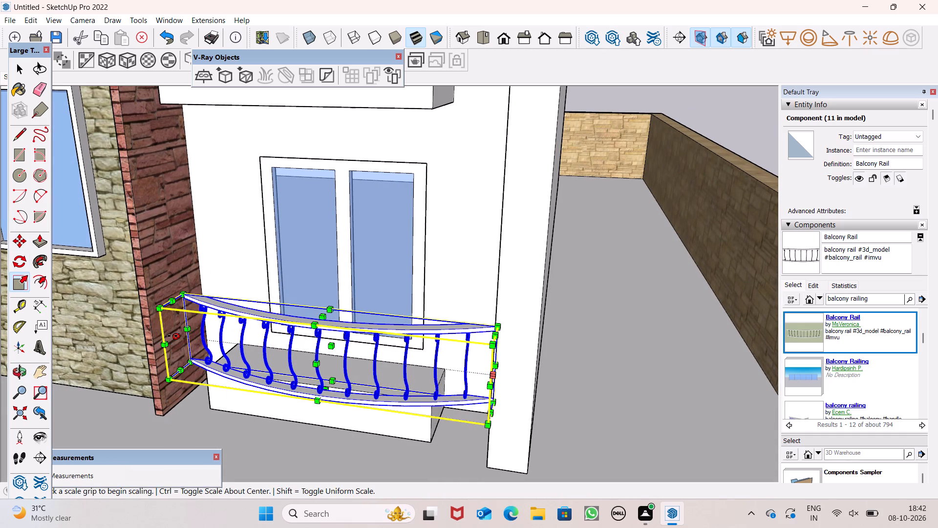
left_click_drag(178, 337, 244, 369)
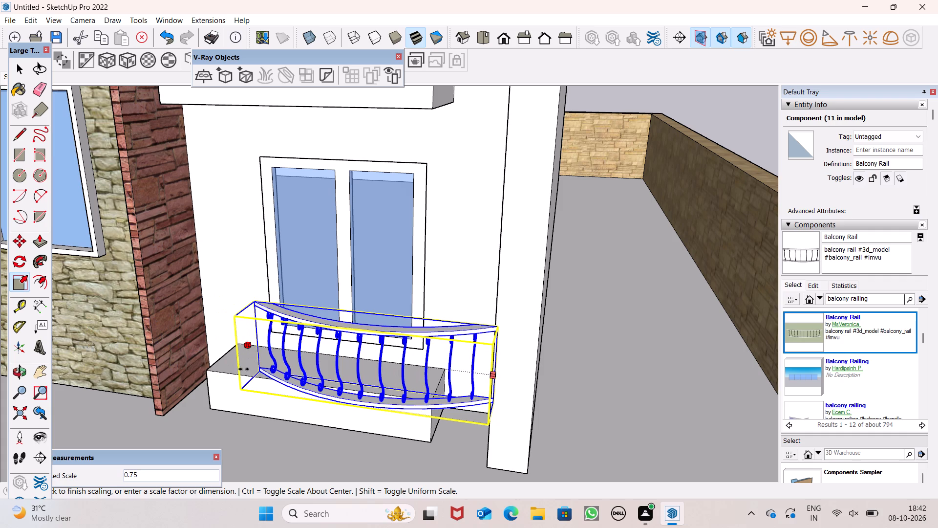
left_click_drag(244, 369, 241, 384)
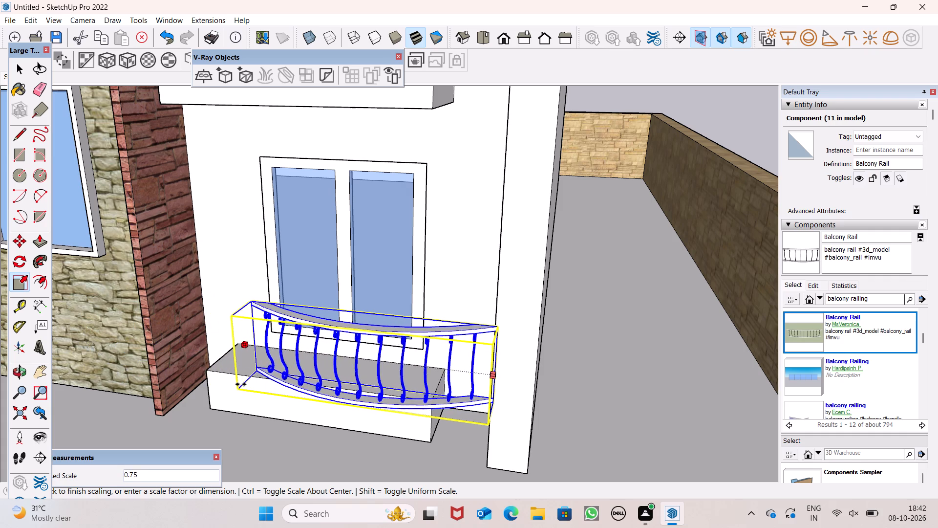
left_click_drag(241, 384, 247, 386)
scroll(280, 351, "down", 6)
middle_click_drag(306, 367, 615, 356)
scroll(553, 370, "up", 5)
key("space")
left_click(627, 111)
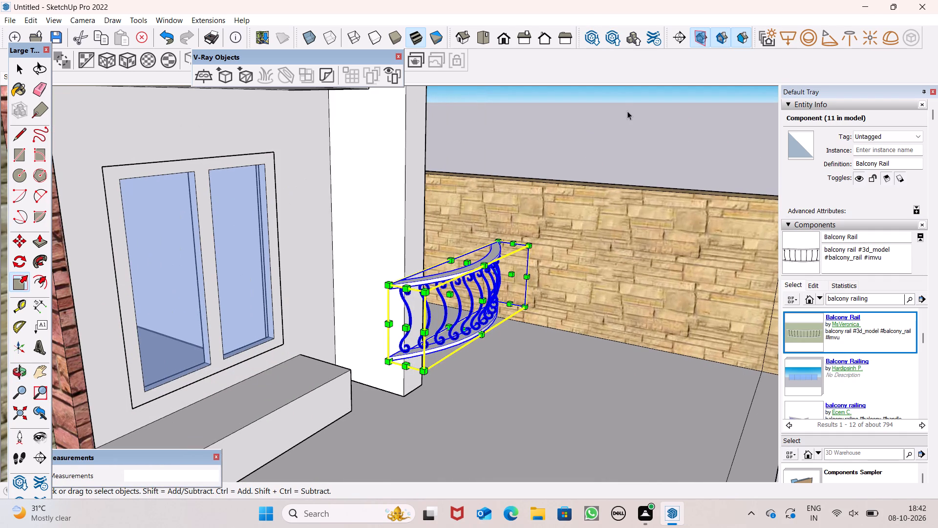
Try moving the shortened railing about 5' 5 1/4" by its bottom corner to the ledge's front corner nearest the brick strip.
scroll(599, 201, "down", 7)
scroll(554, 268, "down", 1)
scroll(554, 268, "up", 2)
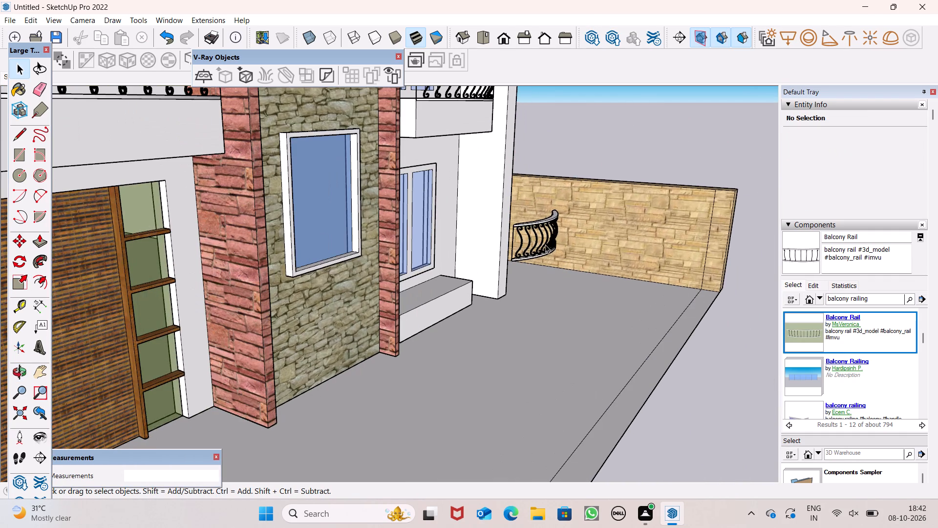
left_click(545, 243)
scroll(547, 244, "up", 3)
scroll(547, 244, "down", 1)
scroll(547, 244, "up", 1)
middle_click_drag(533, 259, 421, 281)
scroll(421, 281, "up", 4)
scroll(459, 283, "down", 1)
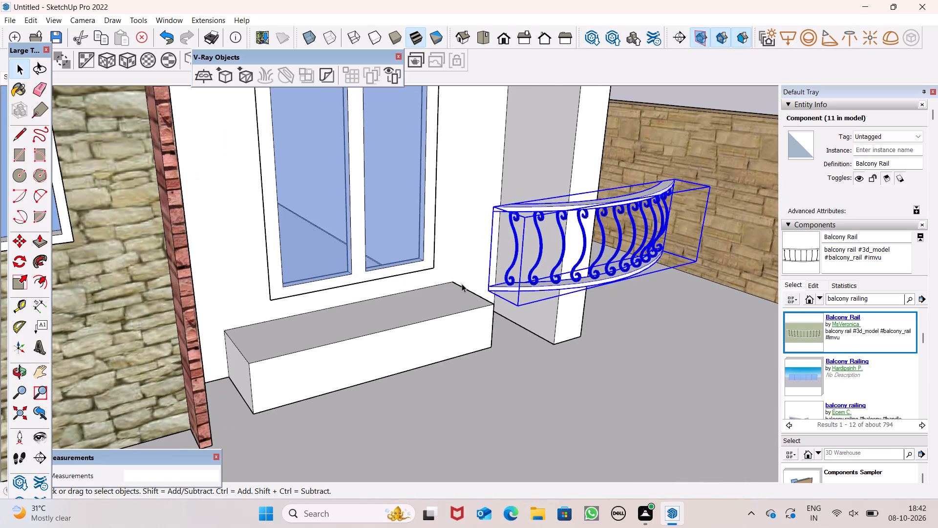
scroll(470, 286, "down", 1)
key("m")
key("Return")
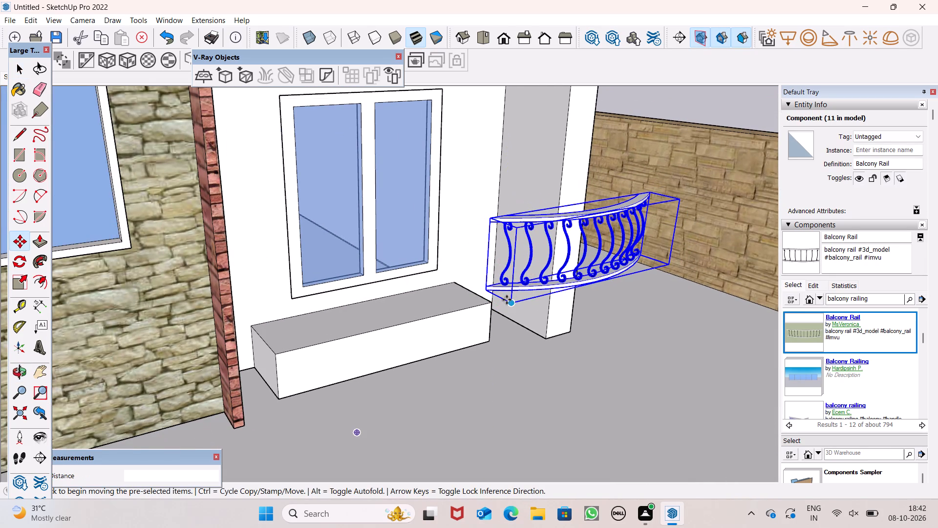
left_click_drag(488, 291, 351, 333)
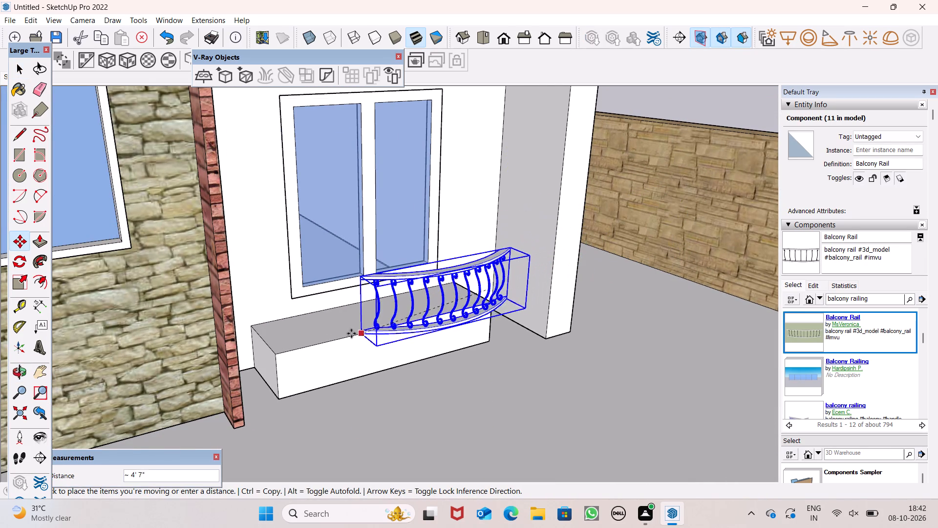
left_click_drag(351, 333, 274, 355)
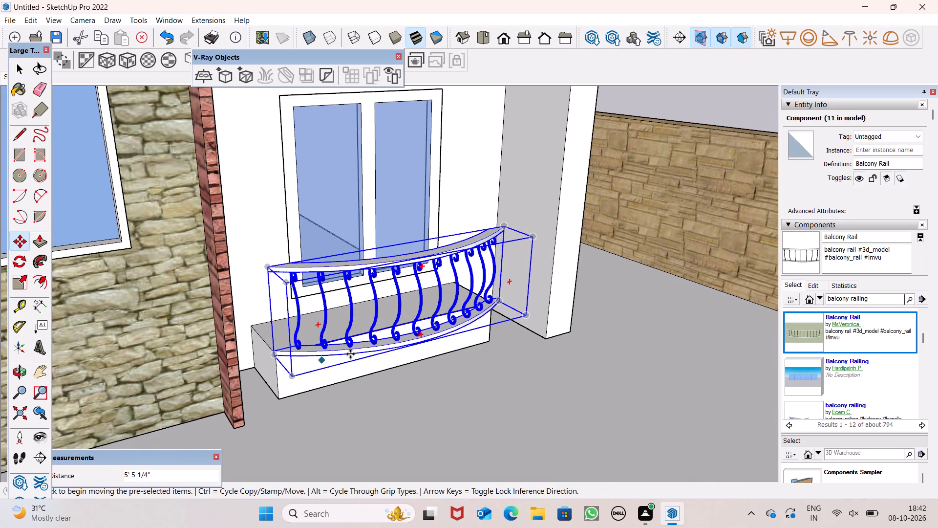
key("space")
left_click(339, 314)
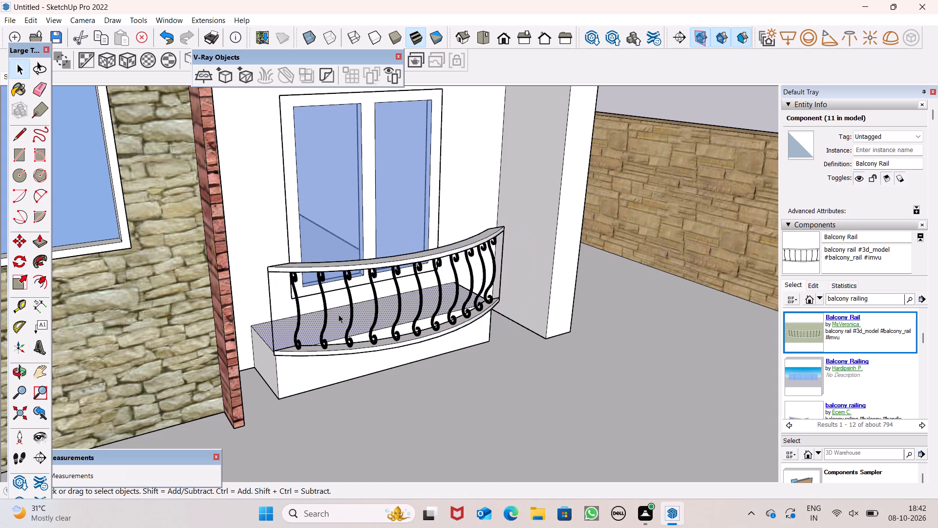
Move the shortened railing by its bottom end corner onto the ledge's front top corner beside the white pillar.
middle_click_drag(481, 293, 327, 294)
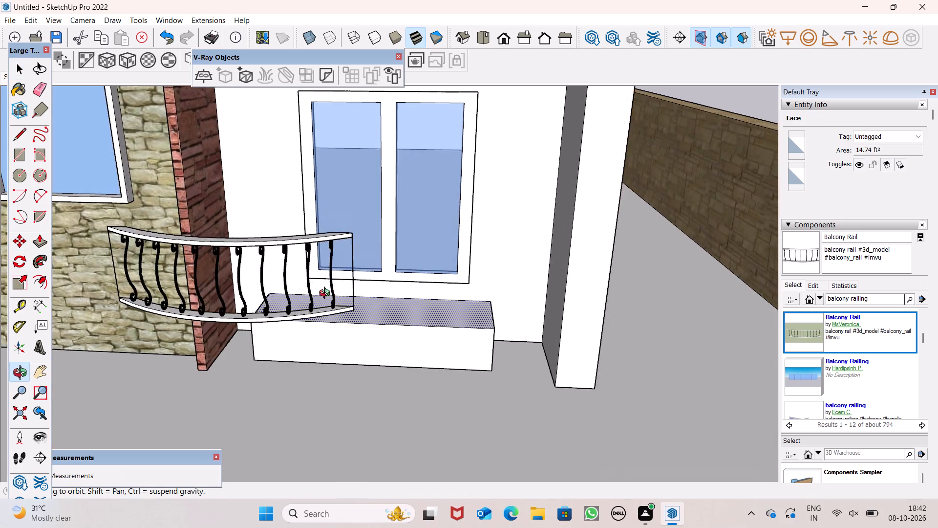
middle_click_drag(327, 294, 76, 287)
left_click(167, 248)
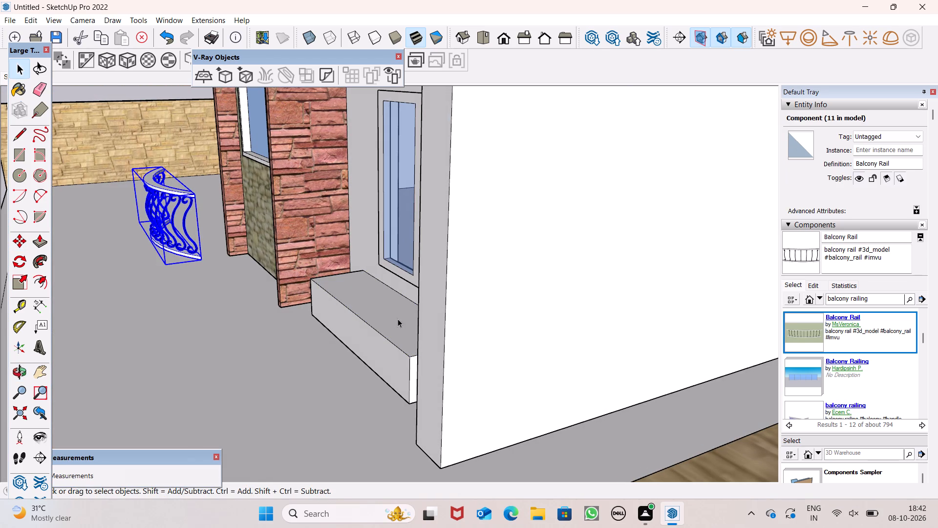
key("m")
key("Return")
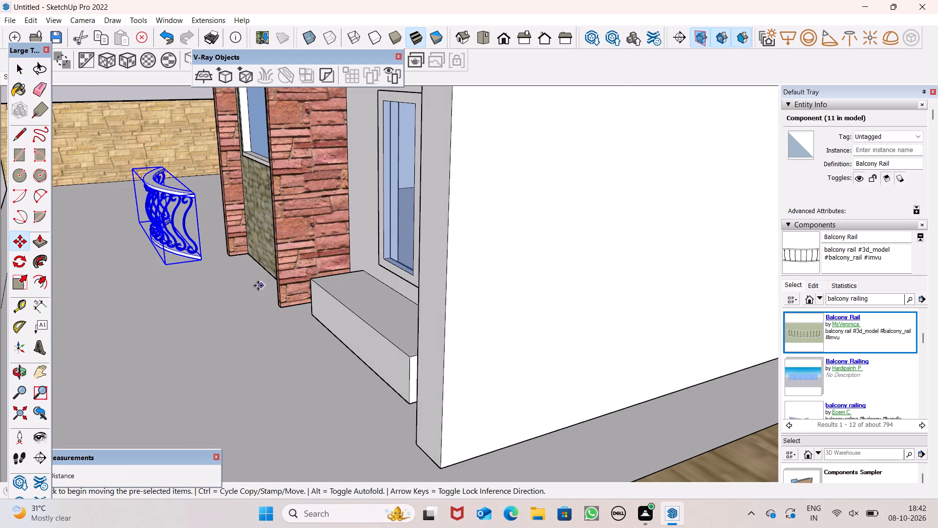
left_click_drag(202, 260, 413, 353)
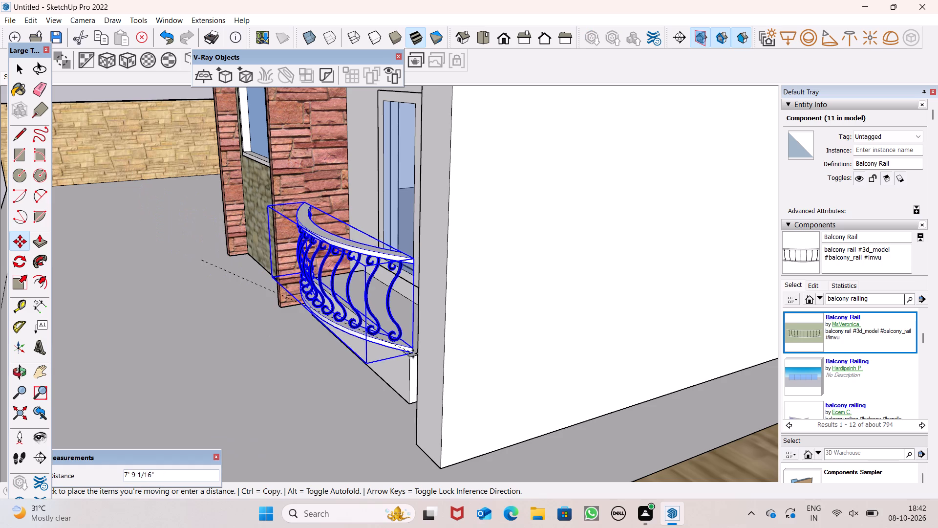
left_click_drag(413, 353, 408, 359)
scroll(407, 357, "up", 10)
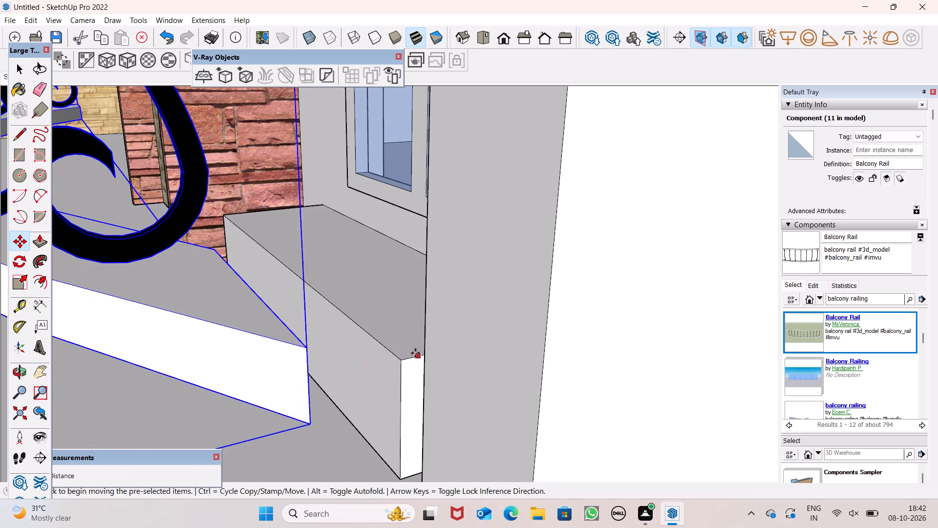
left_click_drag(312, 423, 425, 361)
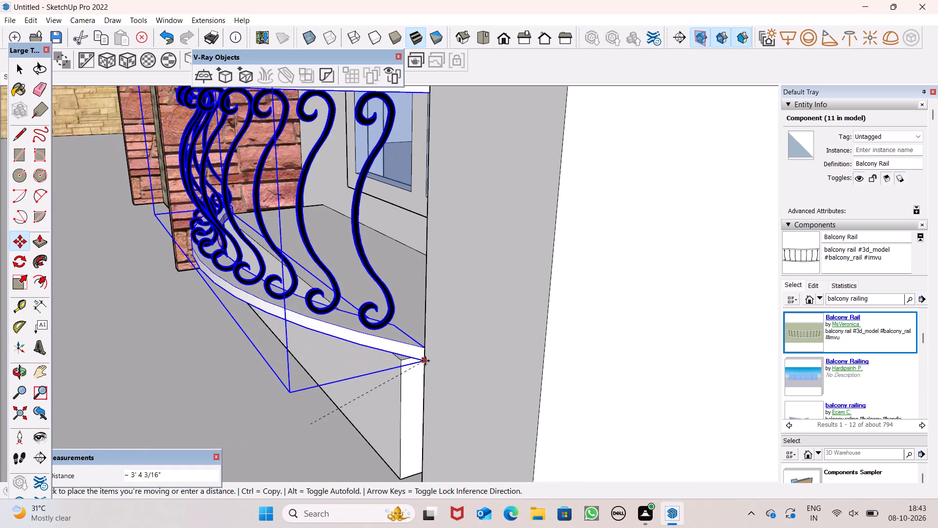
left_click_drag(425, 361, 403, 367)
scroll(459, 308, "down", 6)
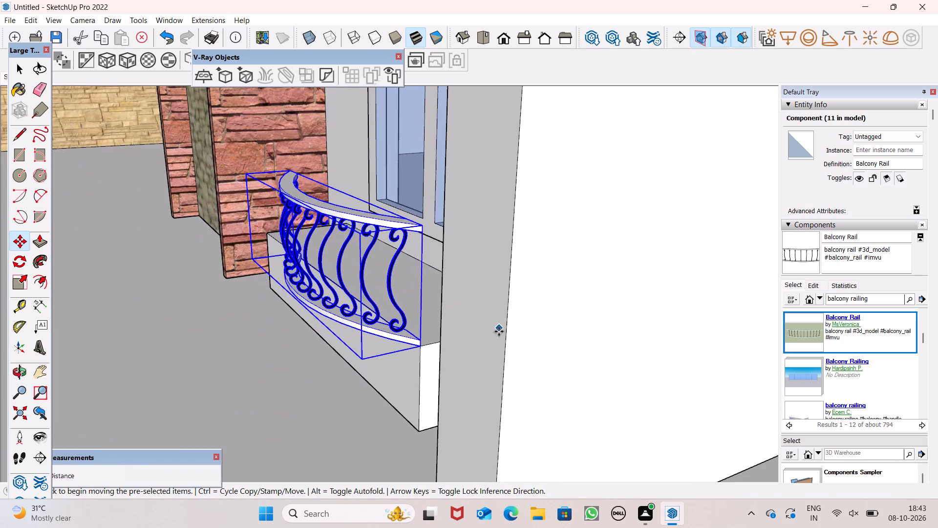
middle_click_drag(500, 332, 779, 286)
scroll(567, 249, "down", 5)
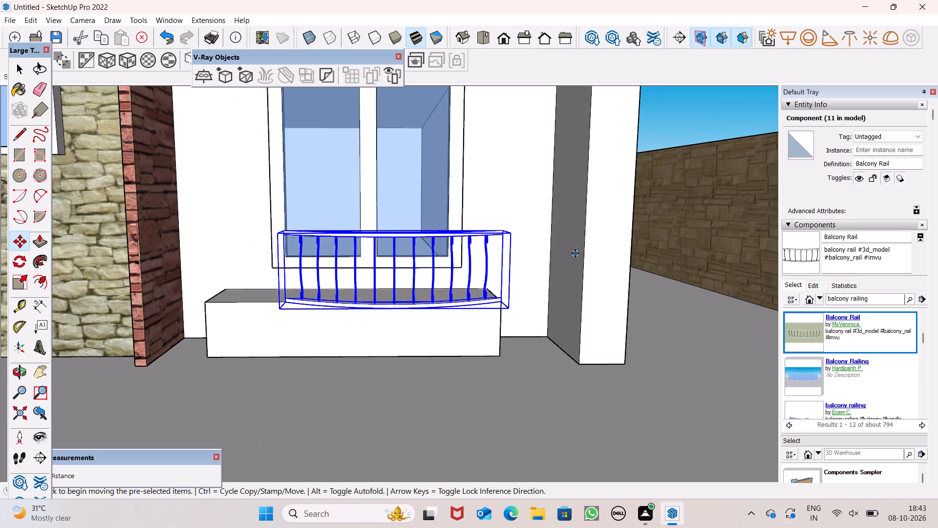
scroll(575, 253, "down", 2)
middle_click_drag(579, 264, 665, 371)
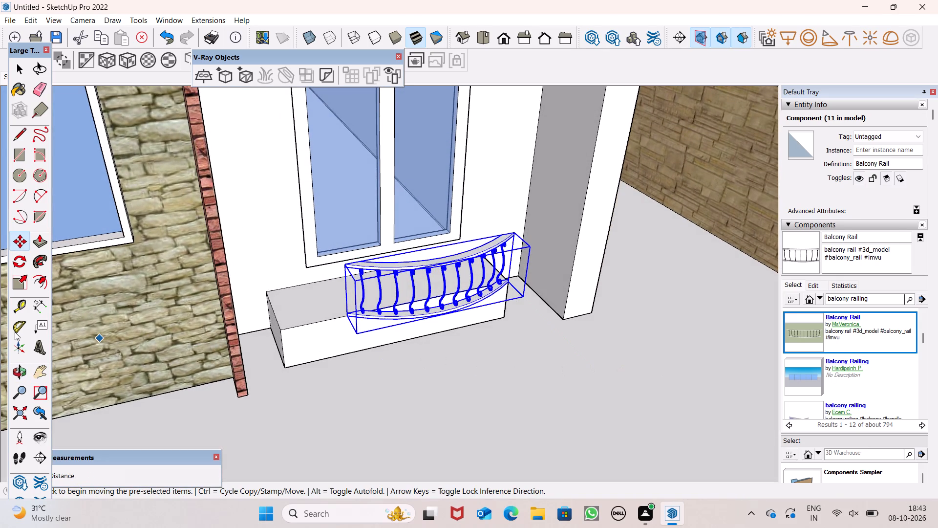
Scale the ground-floor railing to about 1.38 of its length towards the brick strip so it spans the ledge, and deselect it.
left_click(14, 287)
scroll(207, 326, "up", 3)
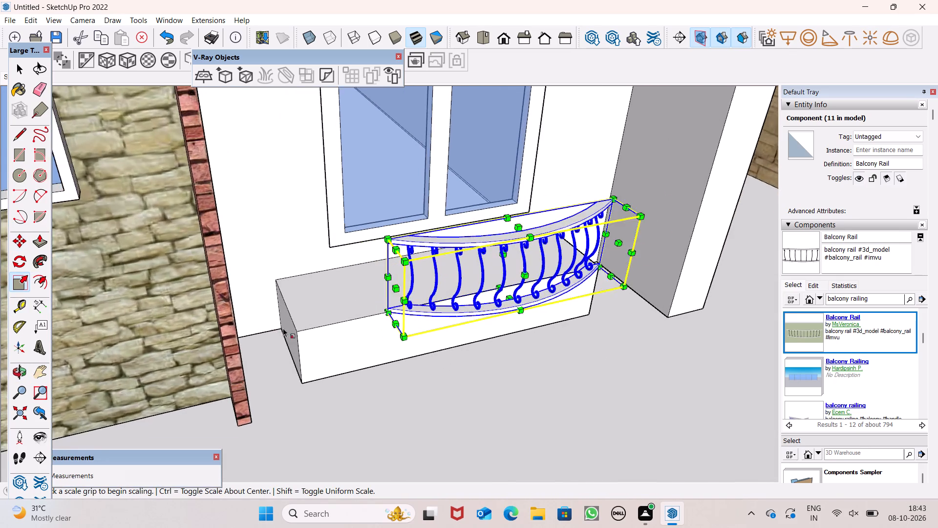
scroll(283, 328, "up", 3)
left_click_drag(425, 269, 421, 271)
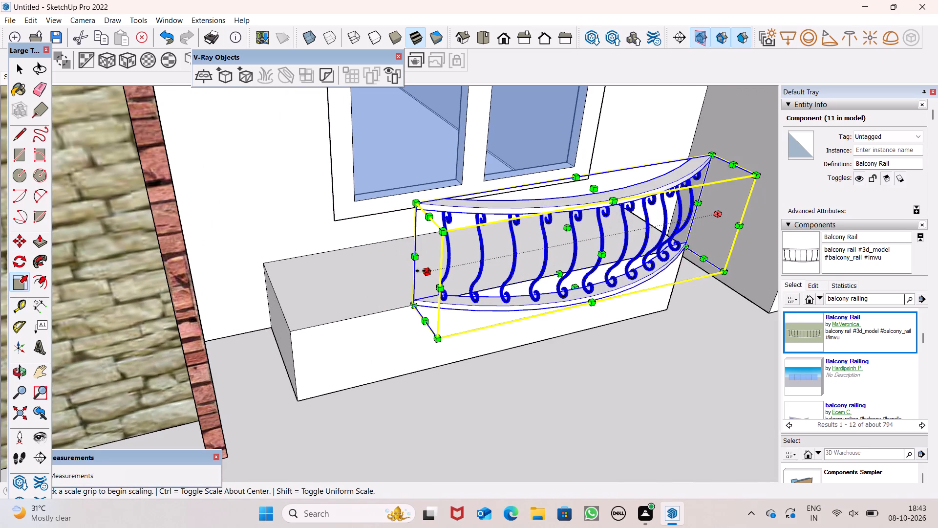
left_click_drag(421, 271, 291, 307)
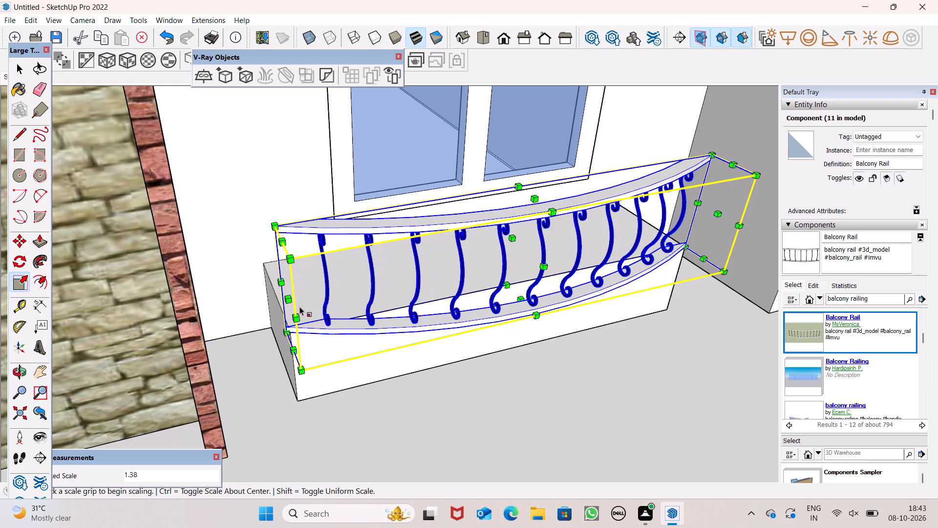
key("space")
scroll(362, 281, "down", 1)
key("space")
scroll(412, 277, "down", 6)
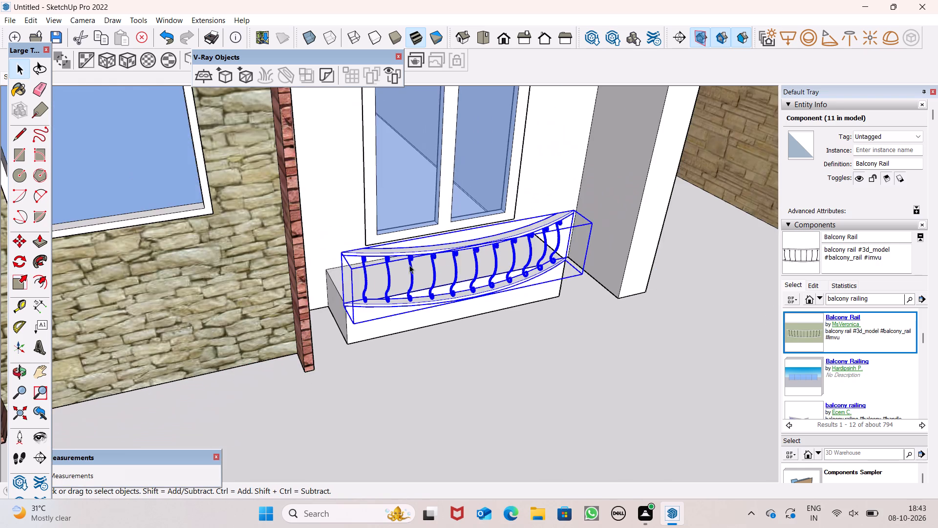
scroll(409, 265, "down", 4)
scroll(495, 206, "down", 8)
scroll(517, 253, "down", 2)
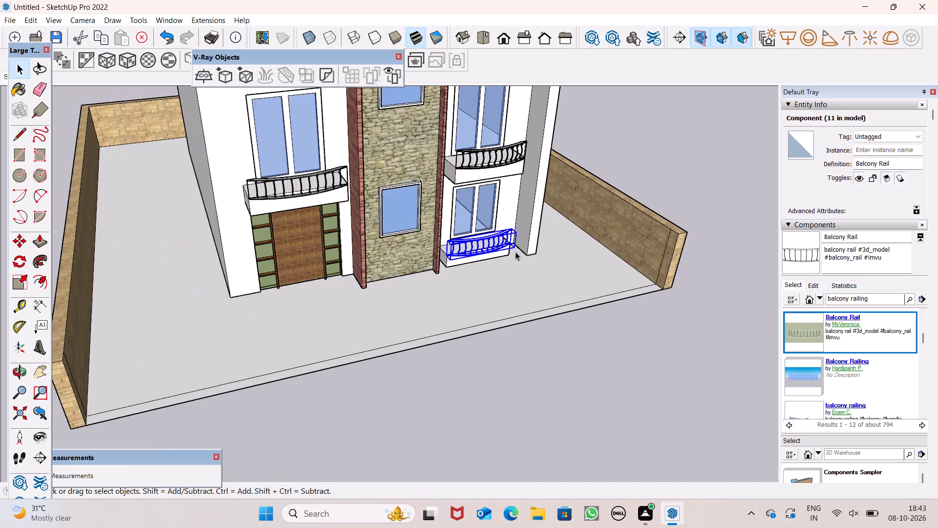
scroll(515, 252, "down", 10)
left_click(636, 263)
Save the model in the Documents folder under the name "5 stair residential".
middle_click_drag(699, 277, 564, 166)
key("space")
scroll(632, 200, "down", 11)
middle_click_drag(596, 223, 565, 334)
scroll(595, 225, "down", 2)
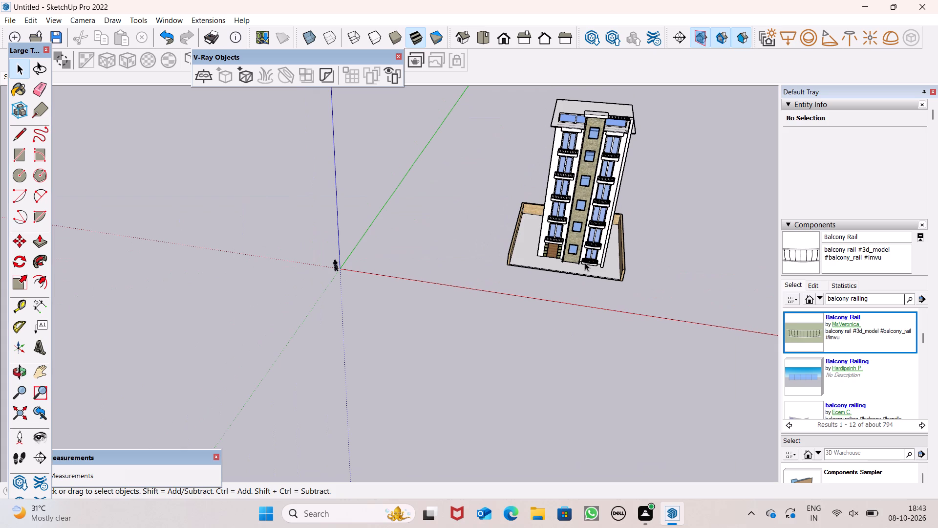
scroll(671, 215, "up", 3)
key("ctrl+s")
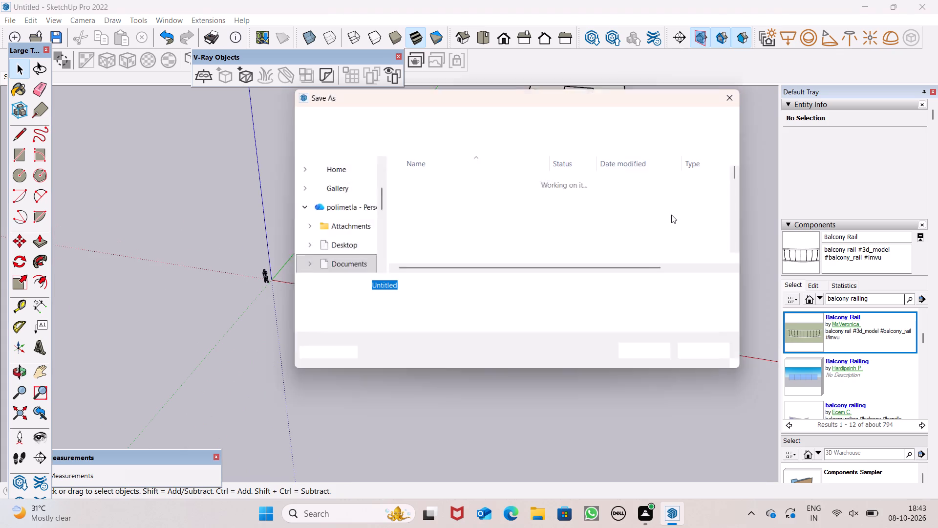
key("BackSpace")
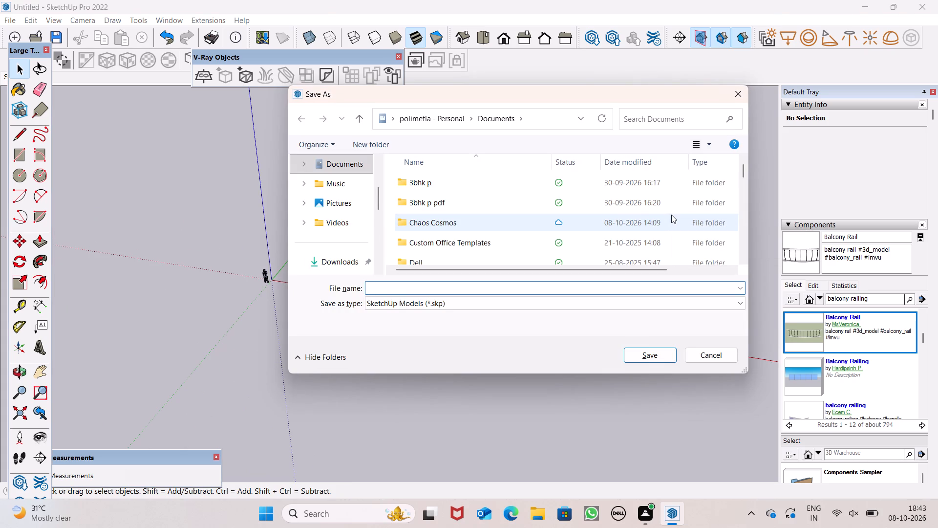
type("5 stair residential")
key("Return")
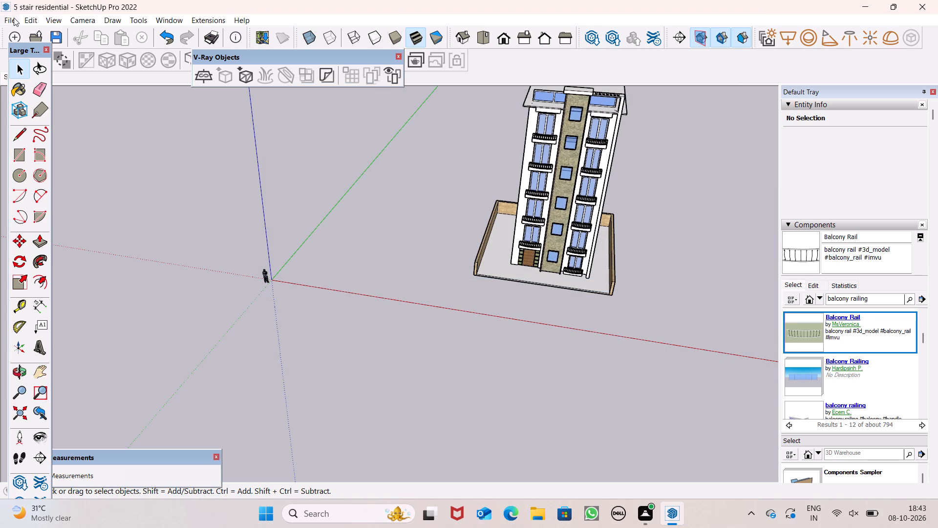
Export the current view as a 2D JPEG image named "5 stair residential" to the Documents folder.
left_click(13, 20)
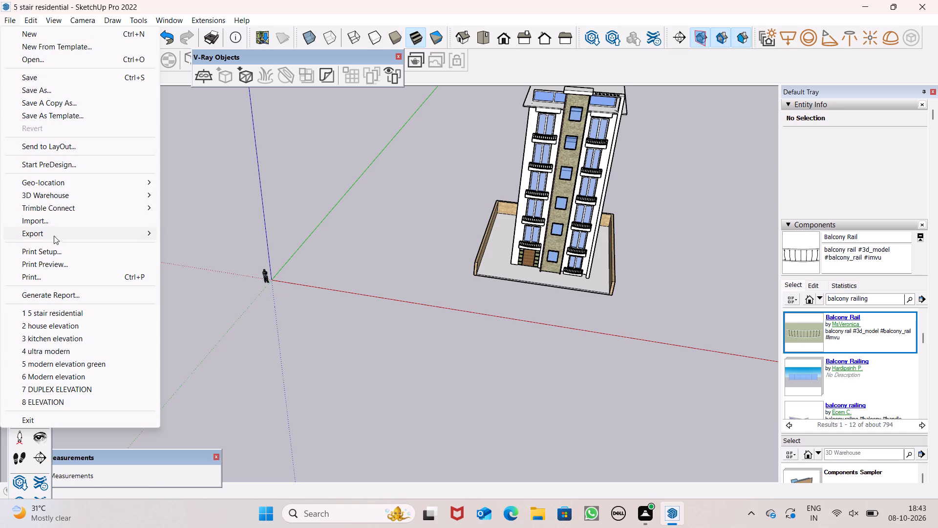
left_click(54, 237)
left_click(169, 249)
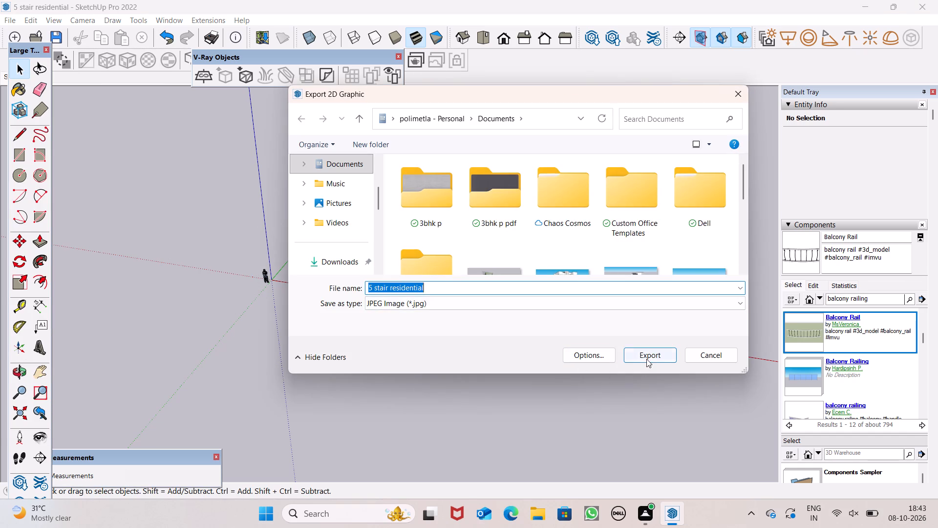
left_click(646, 359)
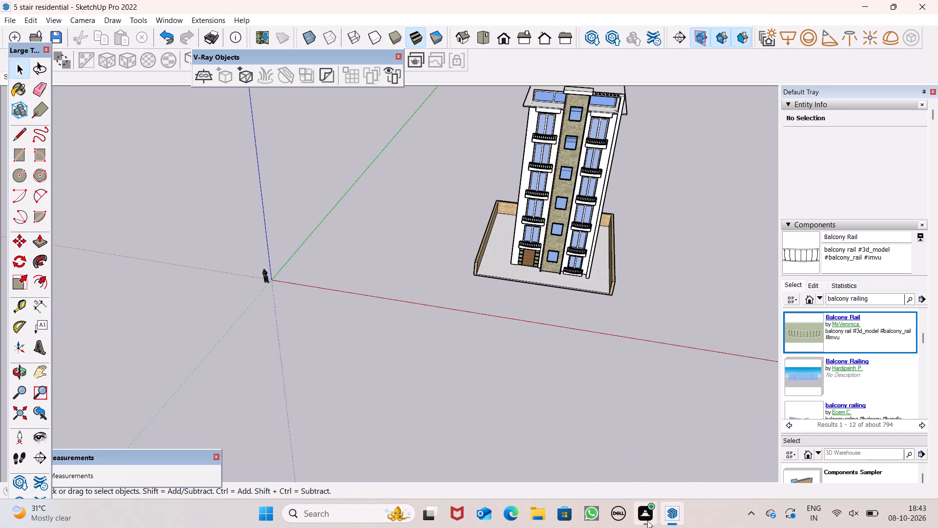